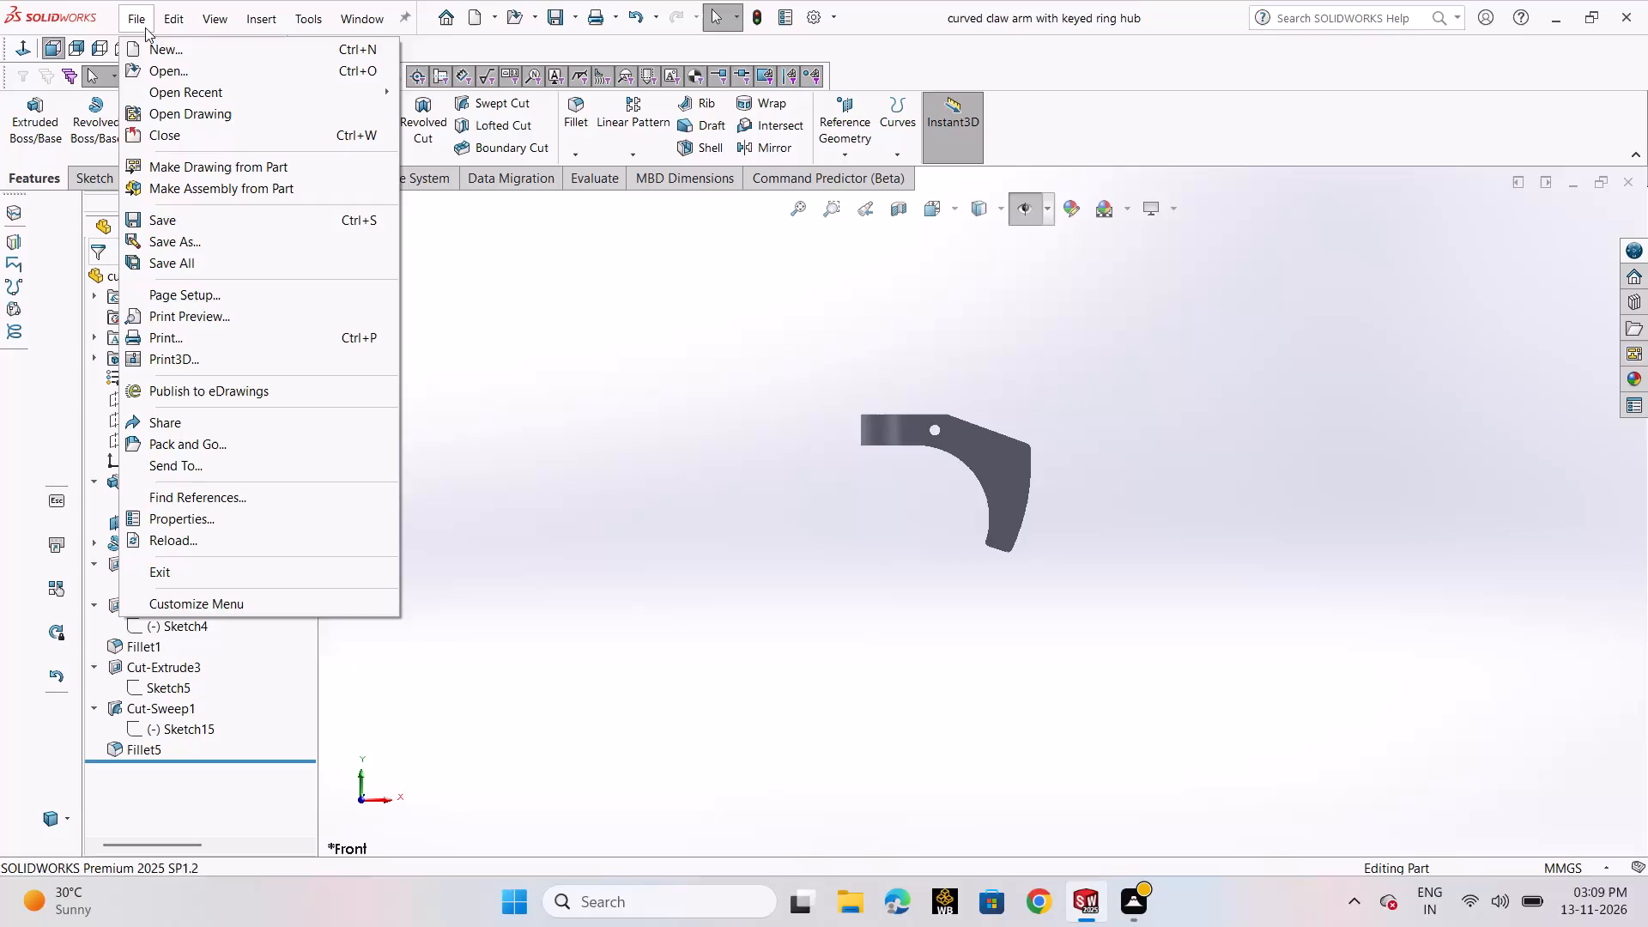
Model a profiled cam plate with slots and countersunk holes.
Create a new blank part document.
left_click(157, 41)
left_click(695, 679)
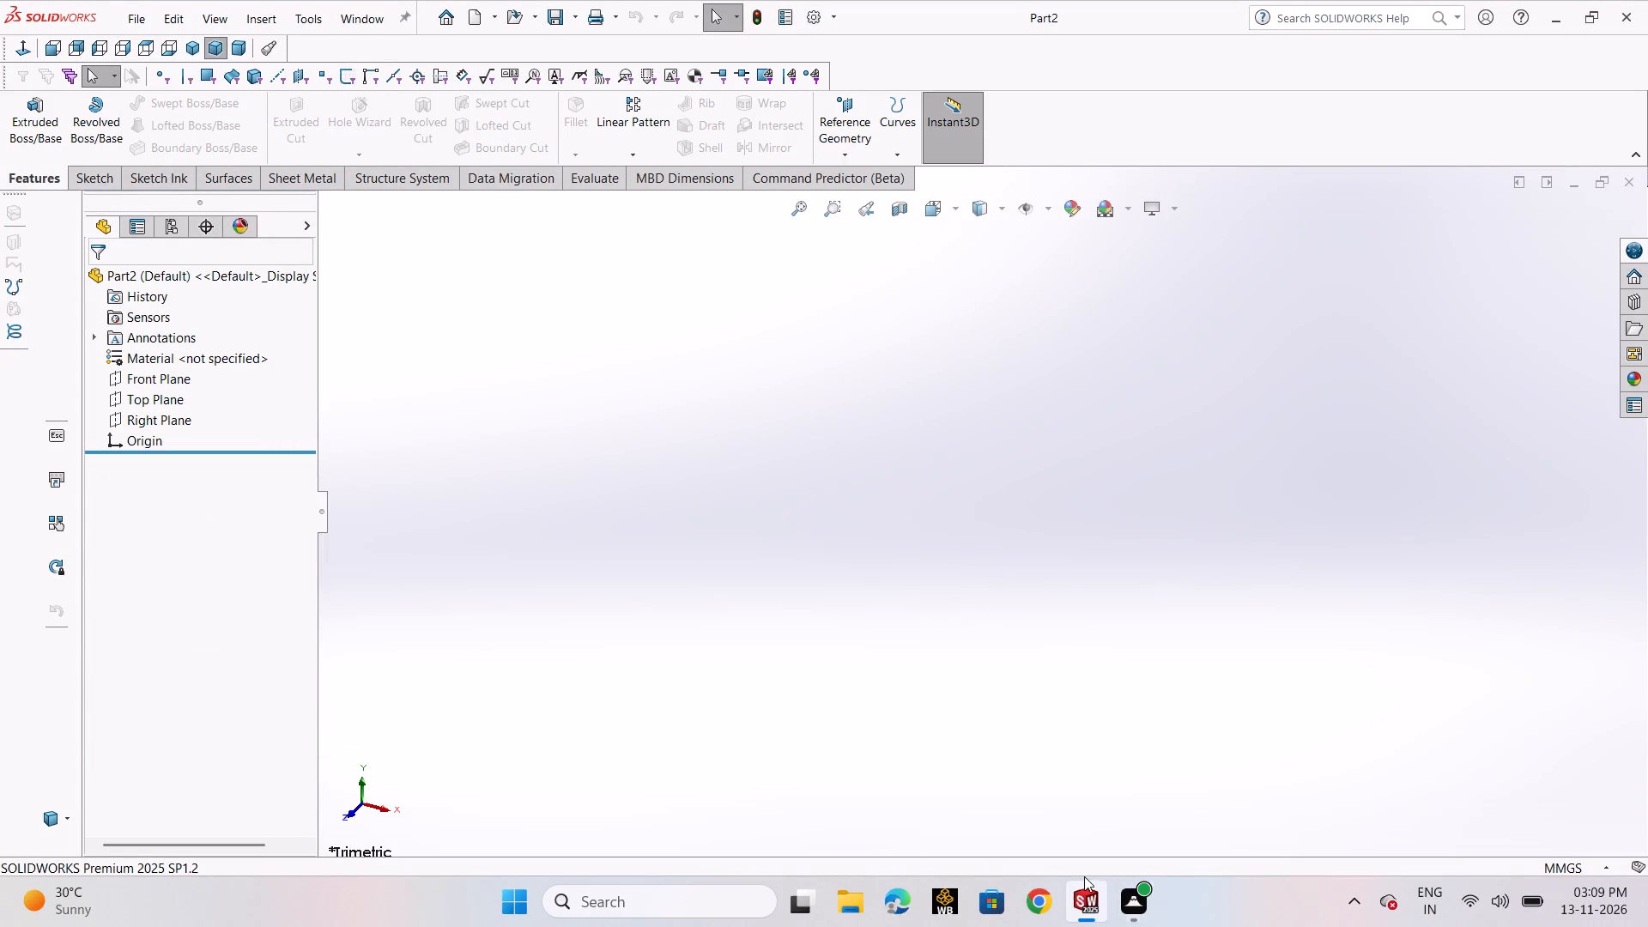
Close the curved claw arm with keyed ring hub document, leaving the new blank part open.
left_click(1073, 722)
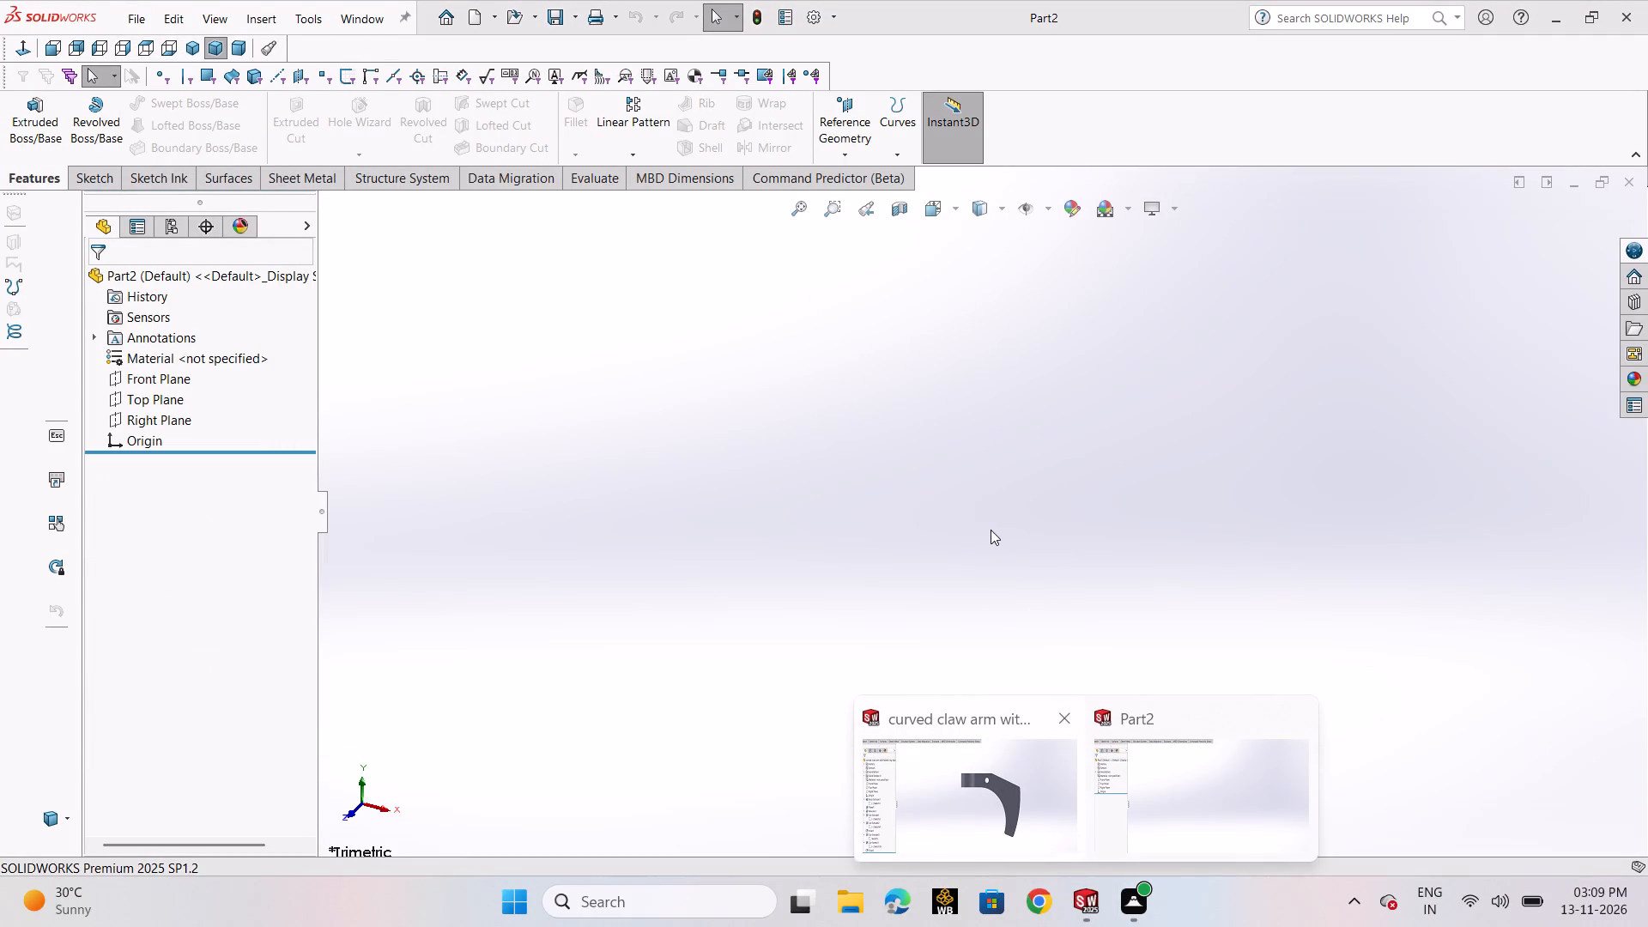
left_click(991, 530)
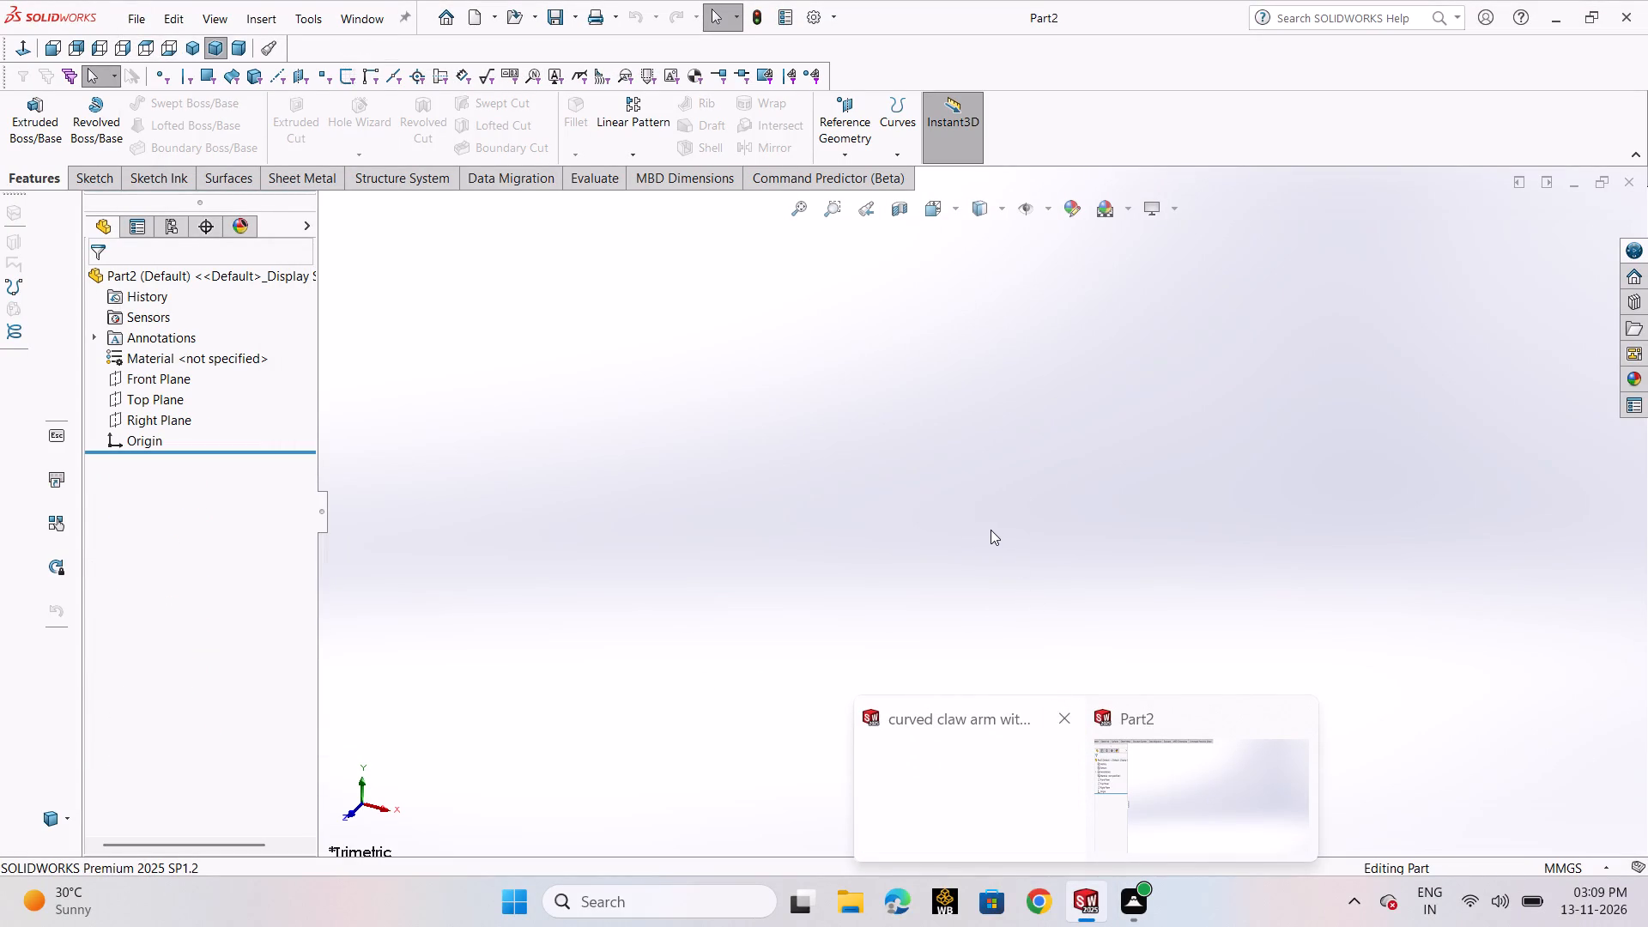
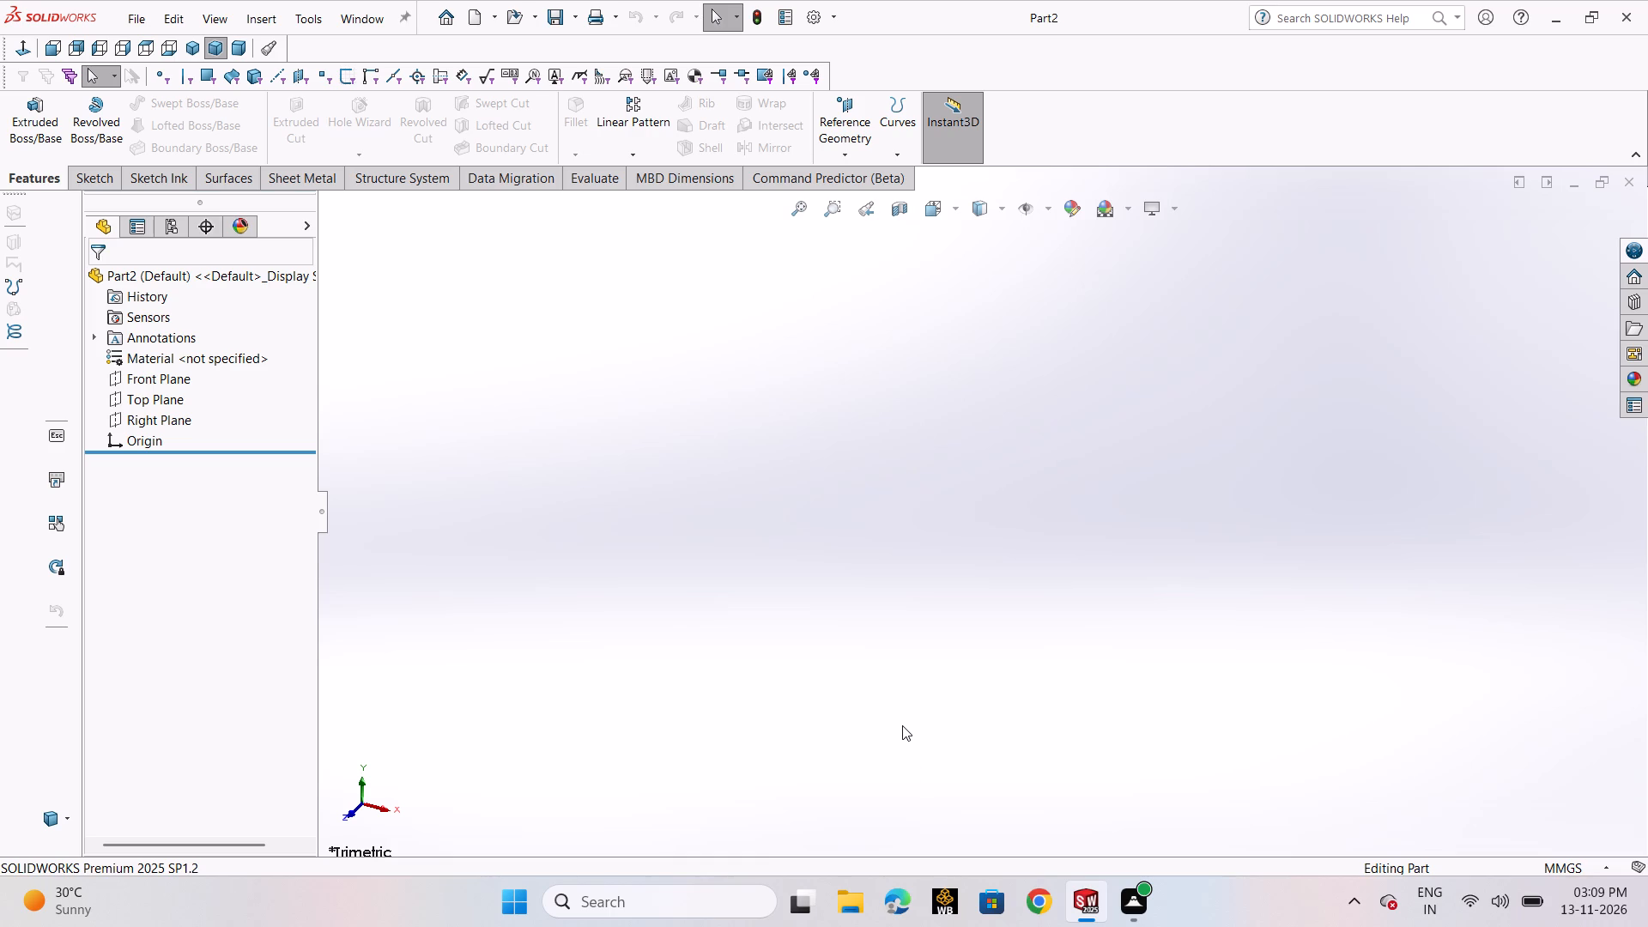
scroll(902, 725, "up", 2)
Start a new sketch on the Front Plane of the blank part.
left_click(162, 386)
left_click(173, 363)
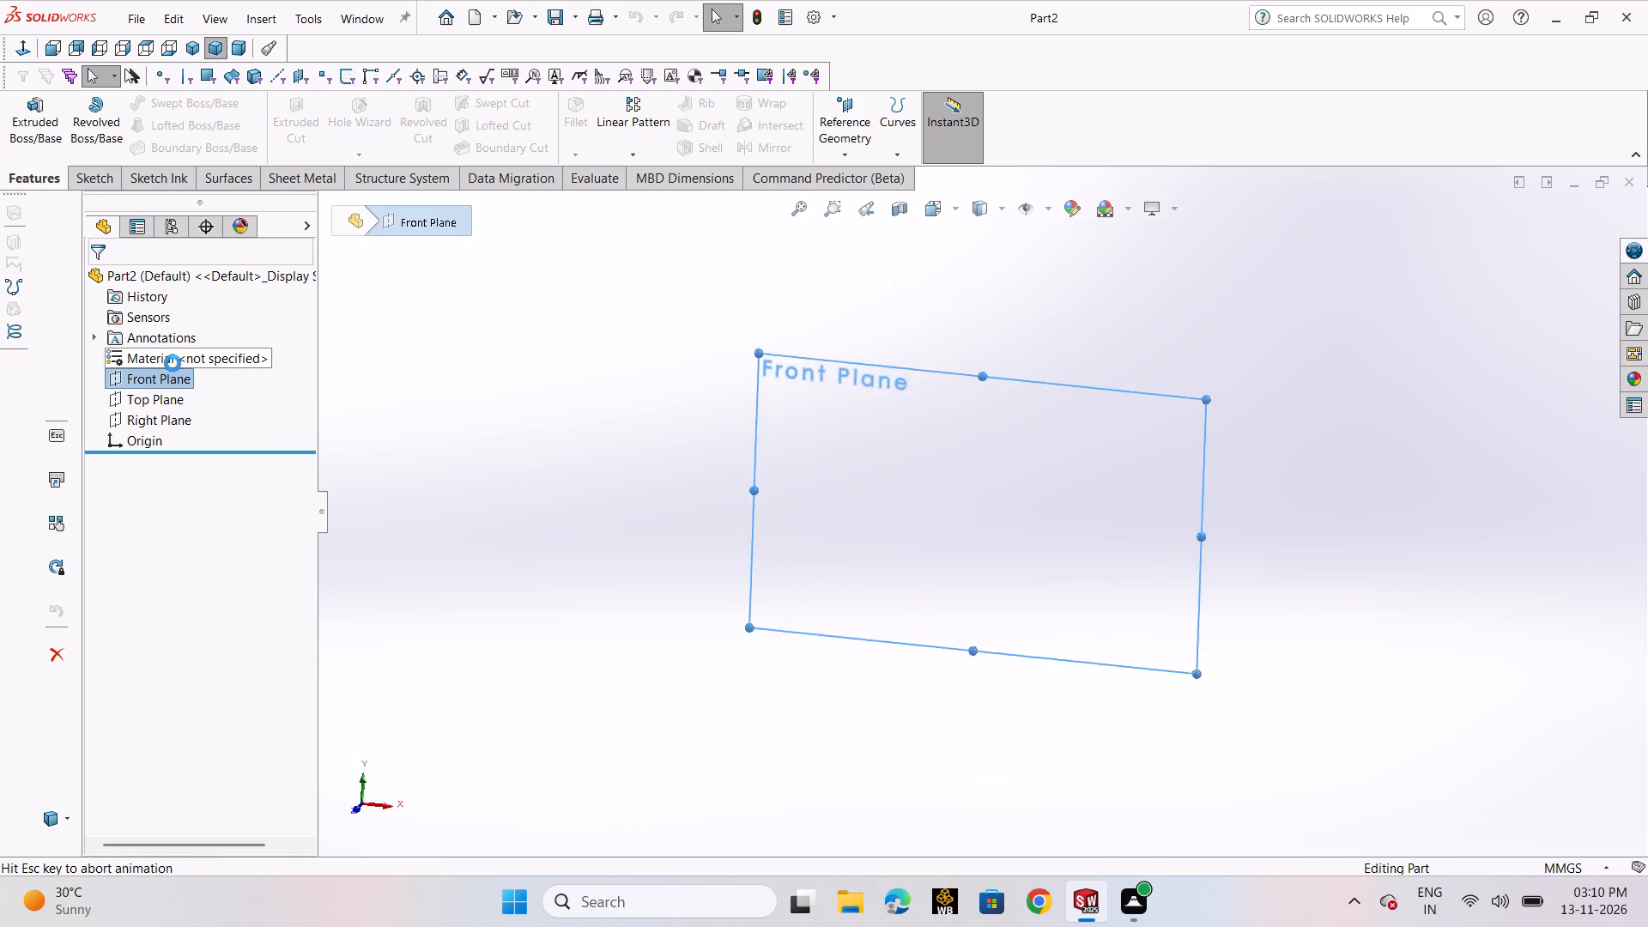
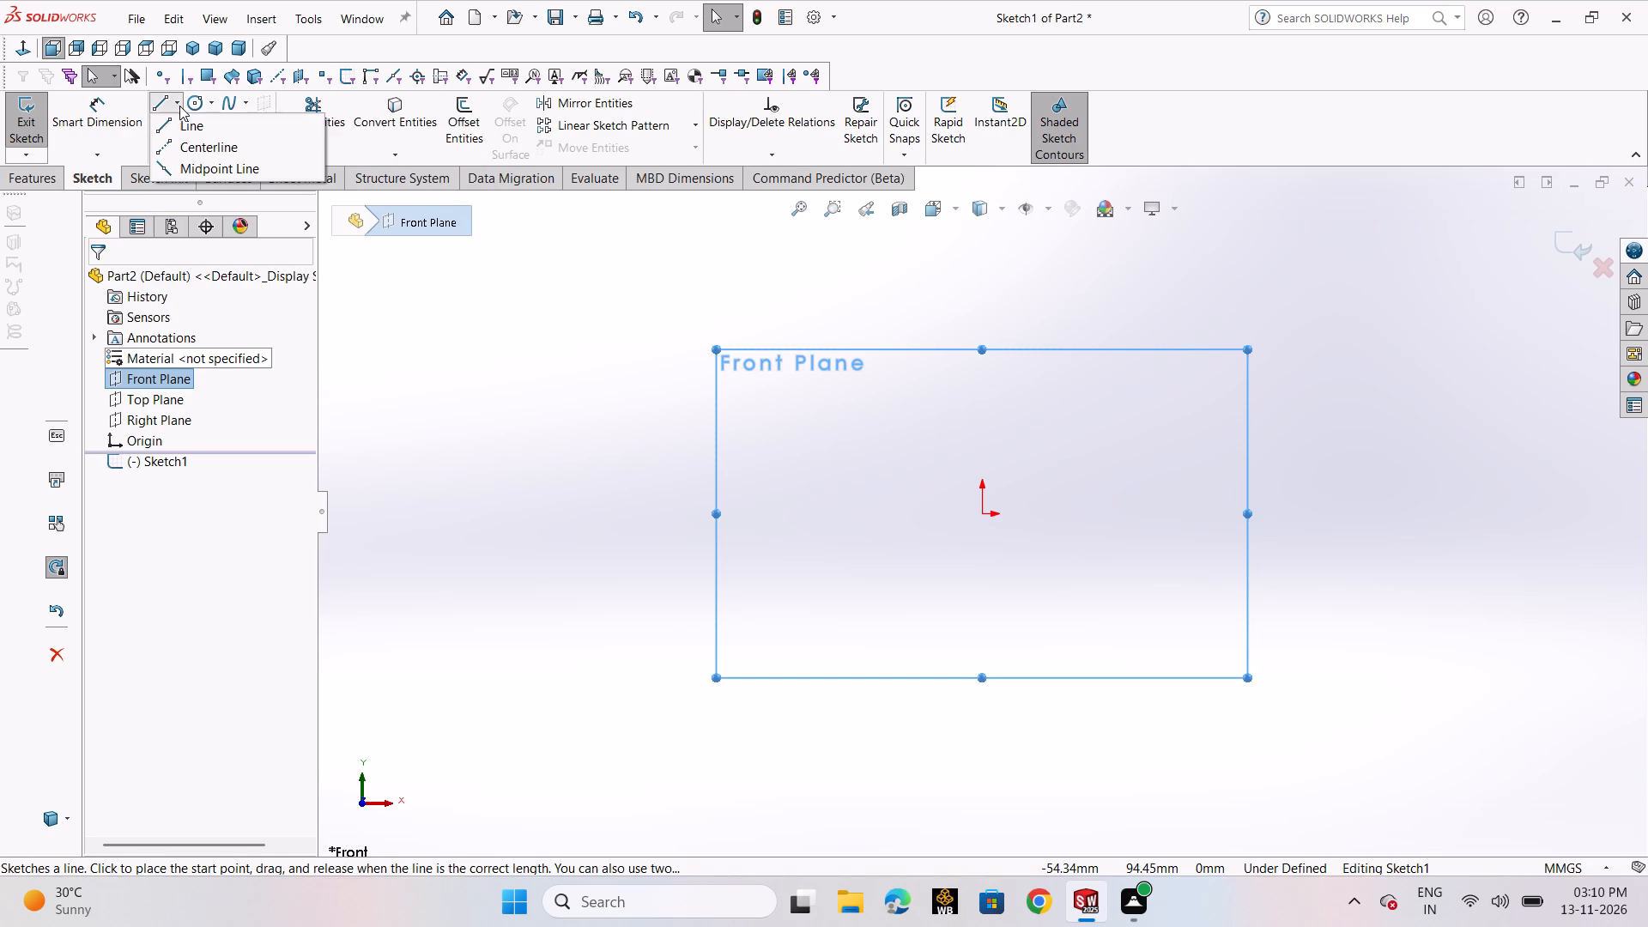
Sketch a vertical centerline 18 mm long upward from the origin.
left_click(197, 142)
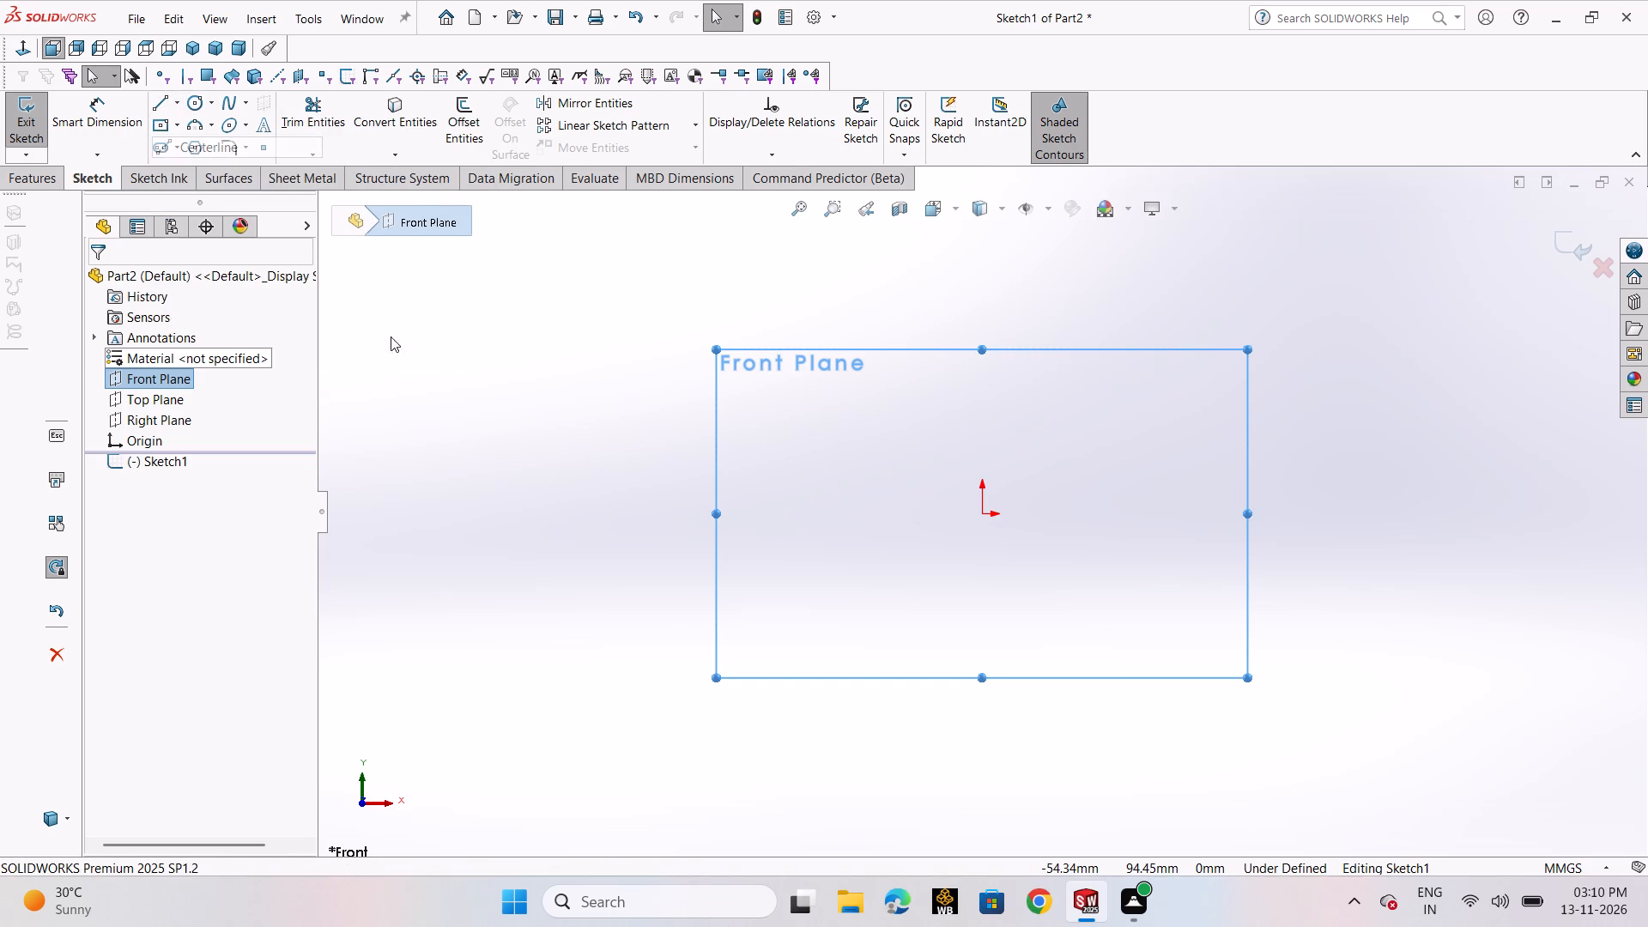
left_click(983, 509)
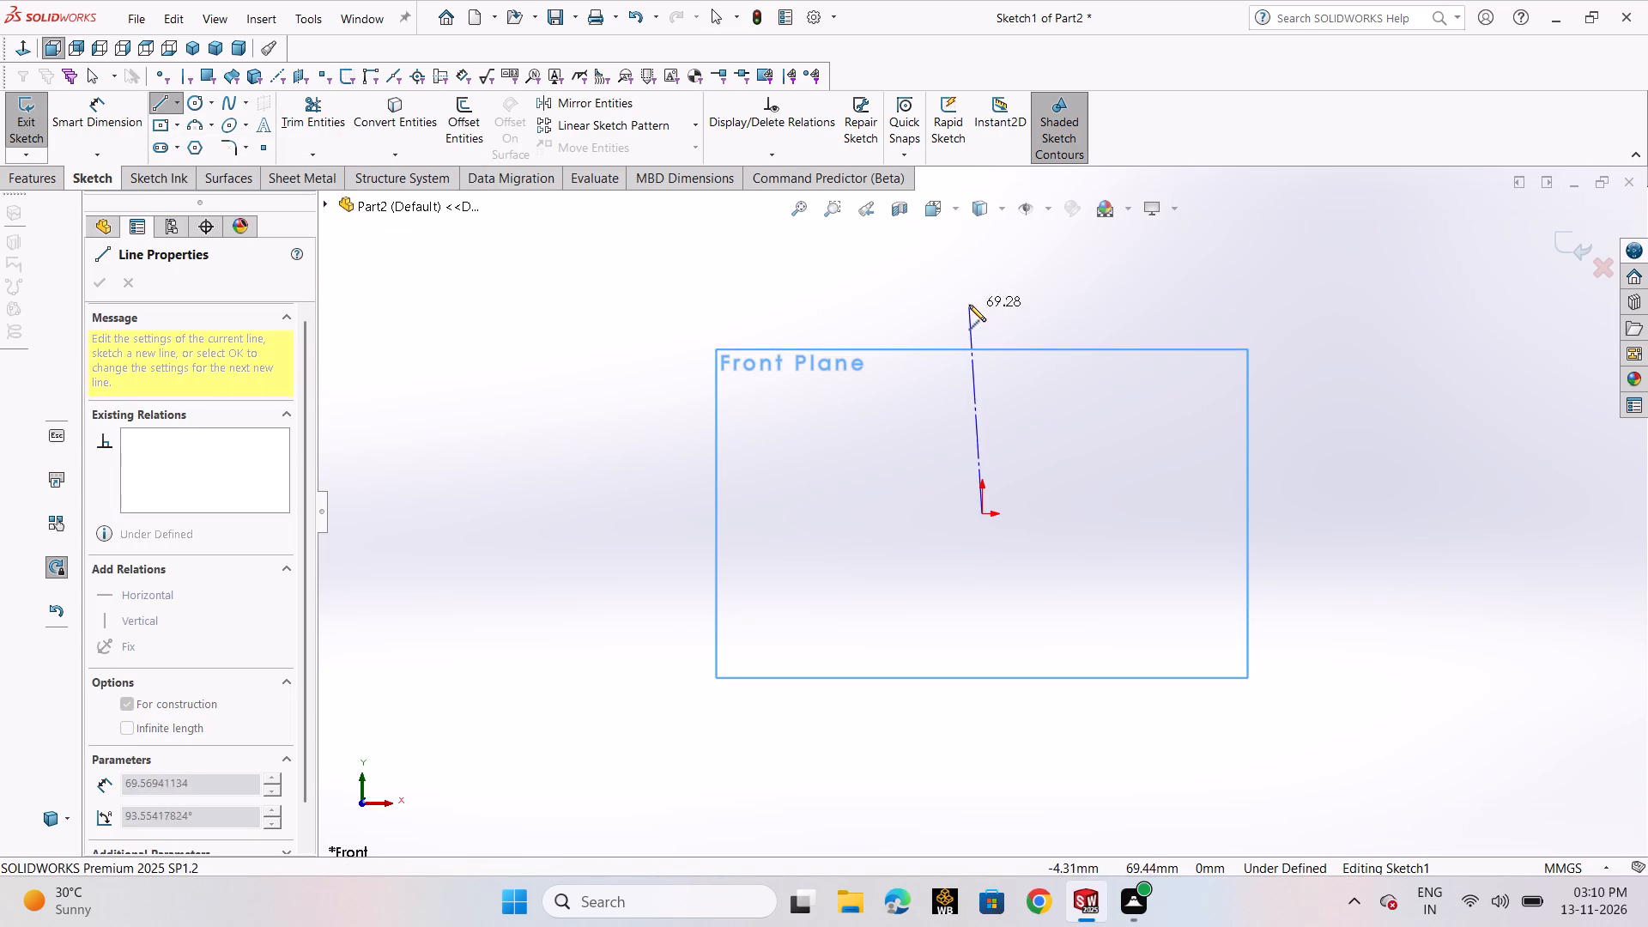
left_click(979, 291)
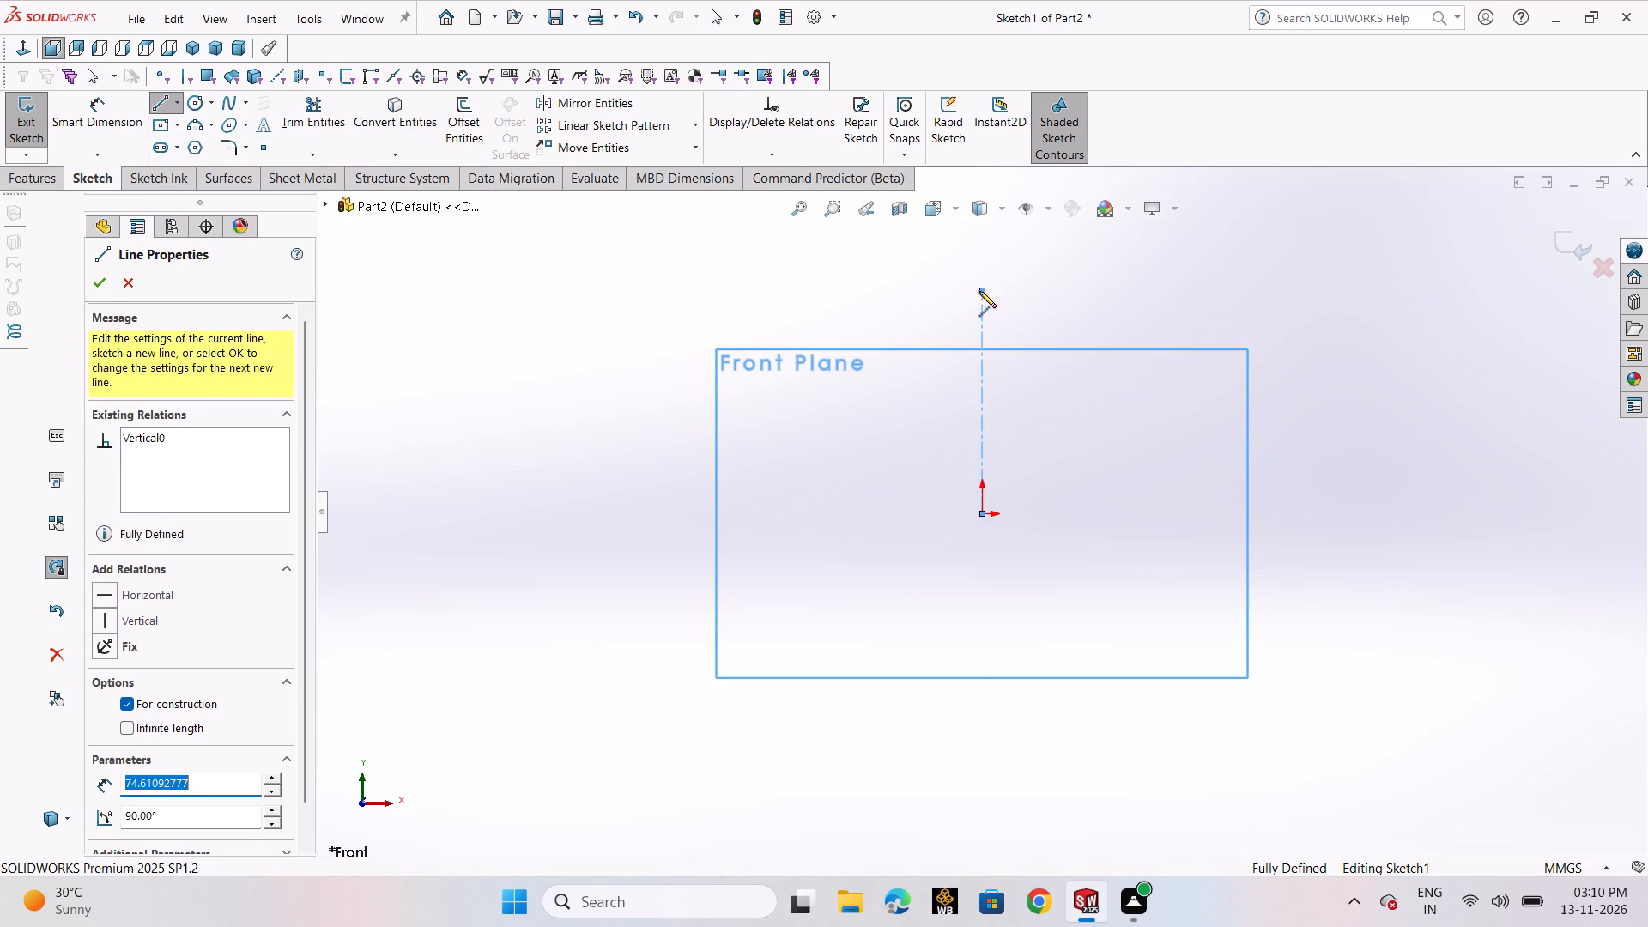
type("18")
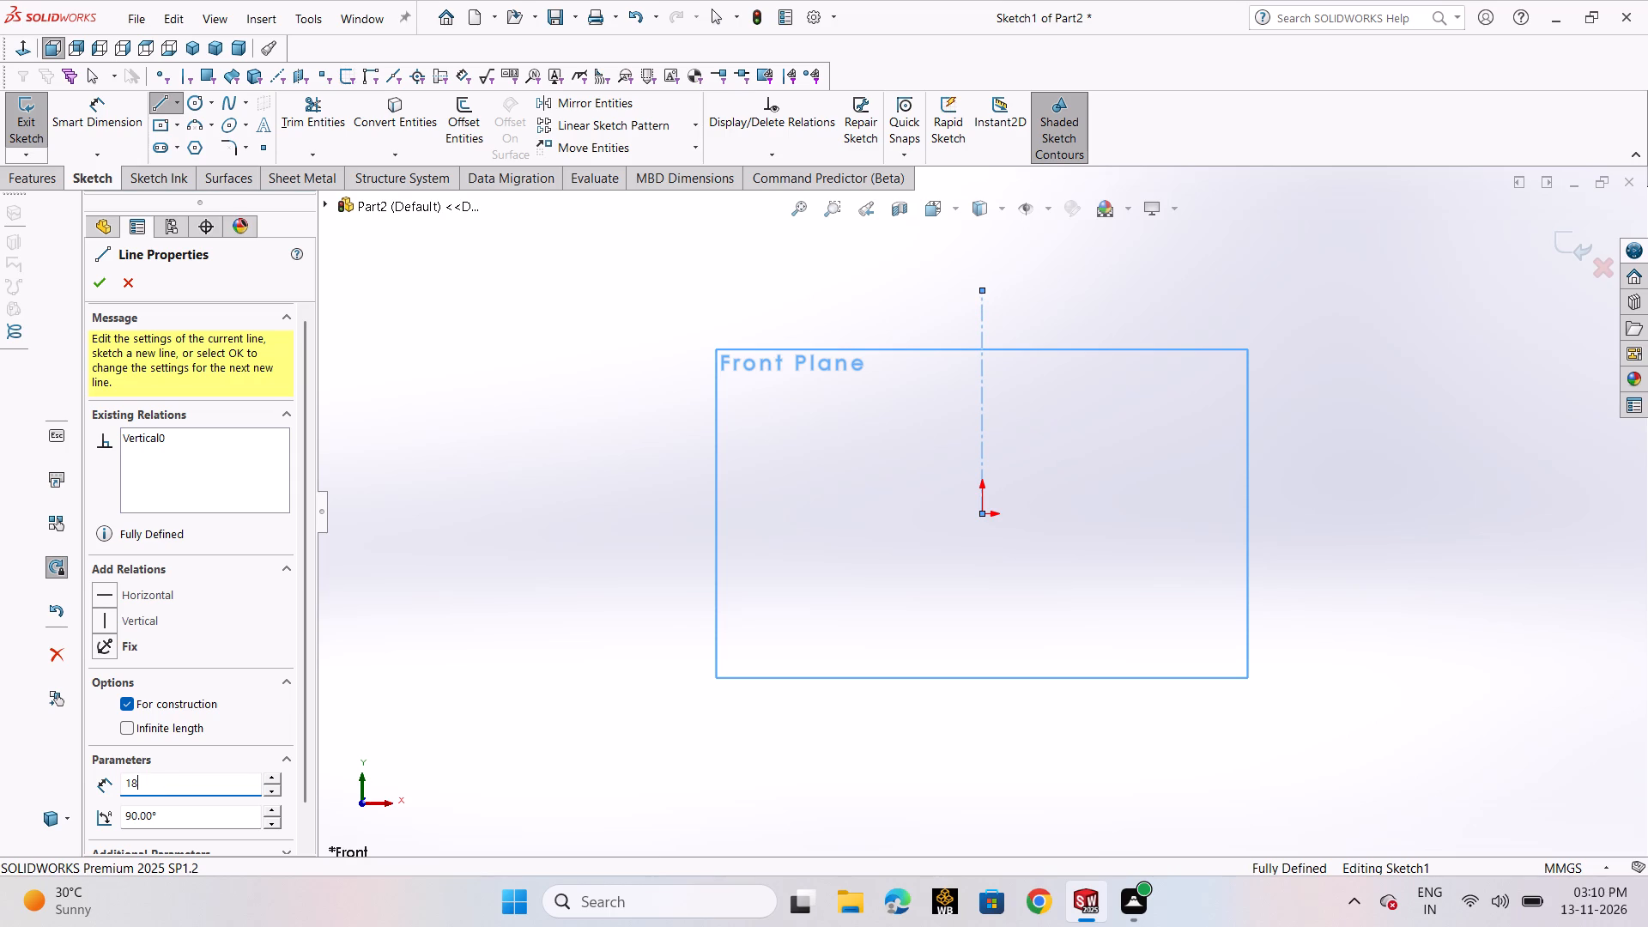
key("Return")
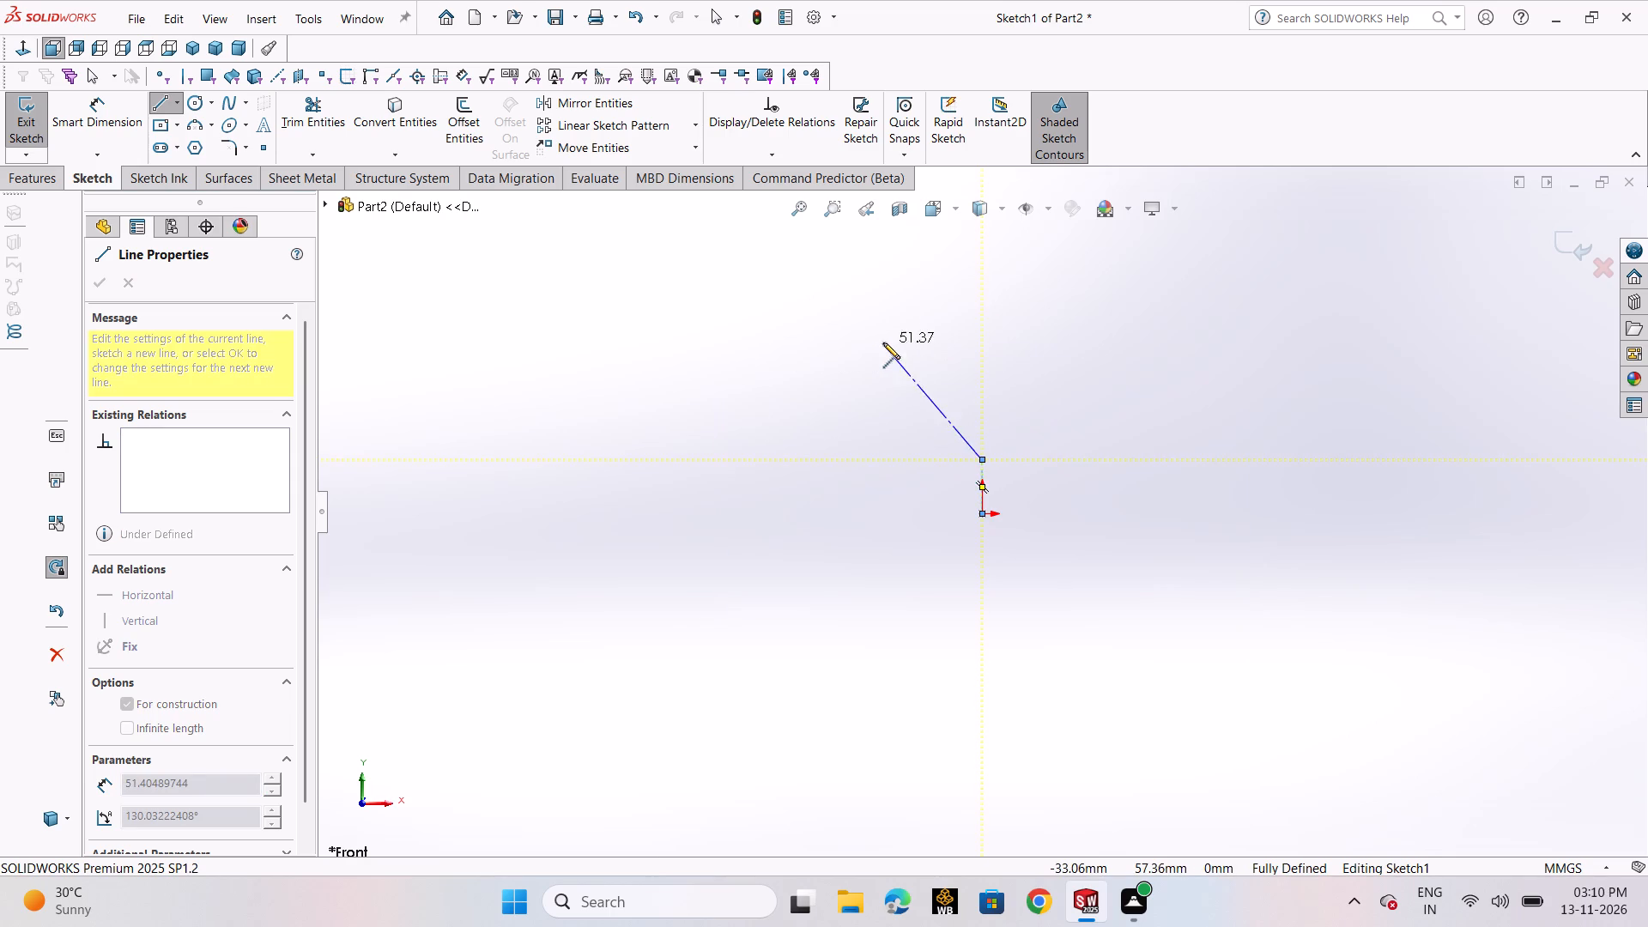
right_click(883, 342)
left_click(964, 369)
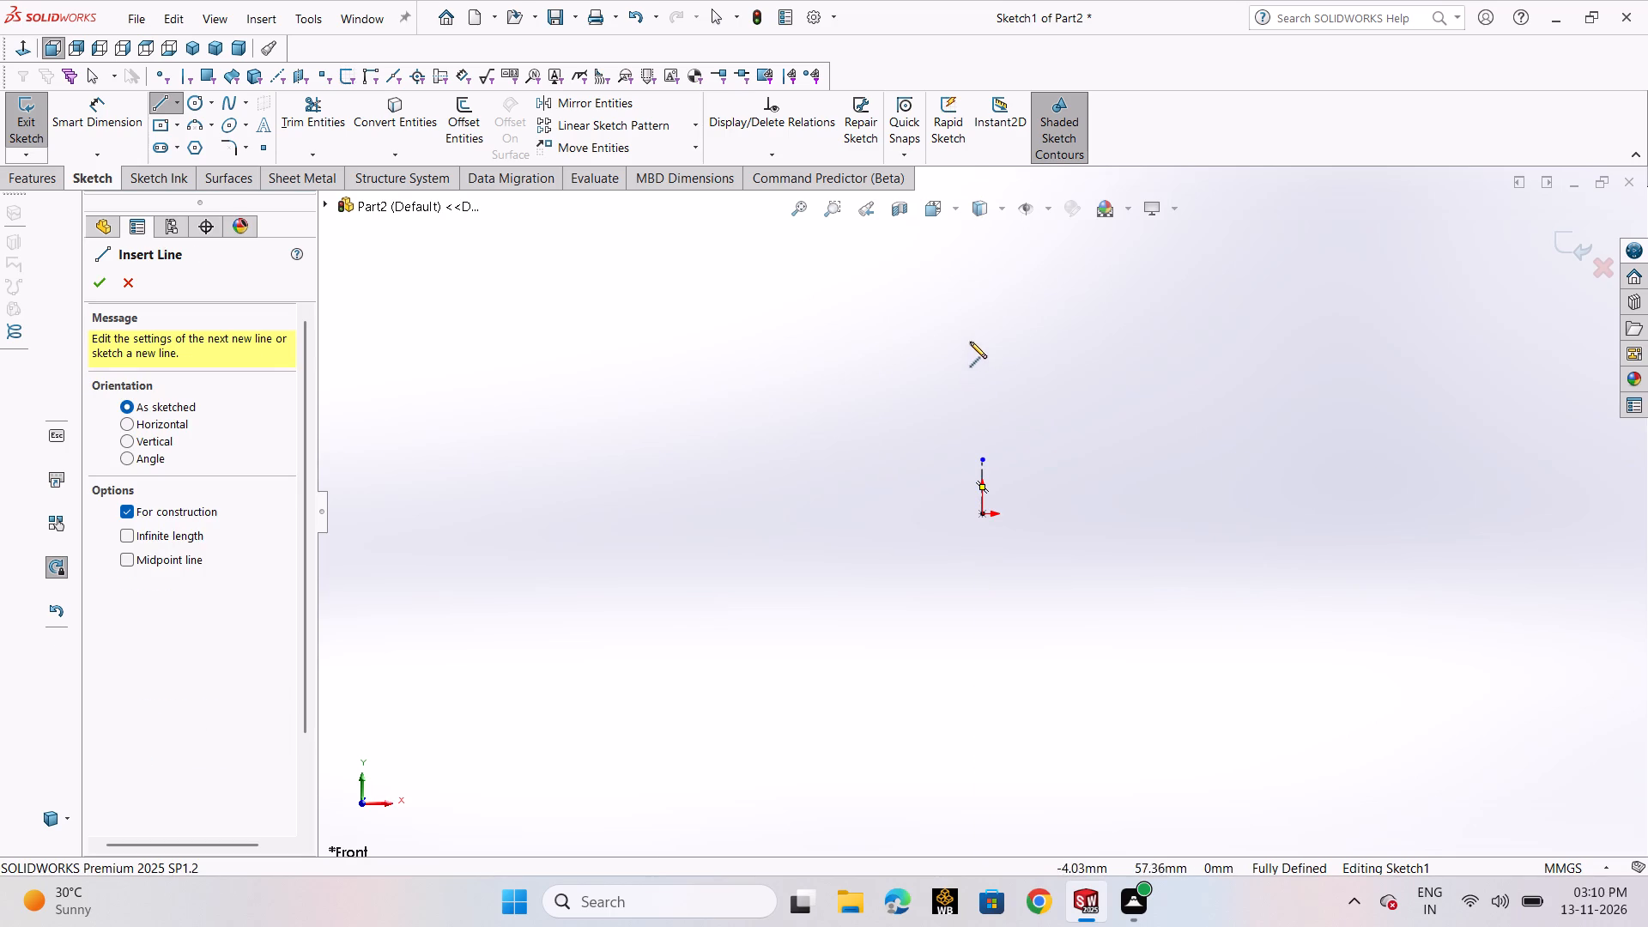
right_click(783, 371)
left_click(799, 387)
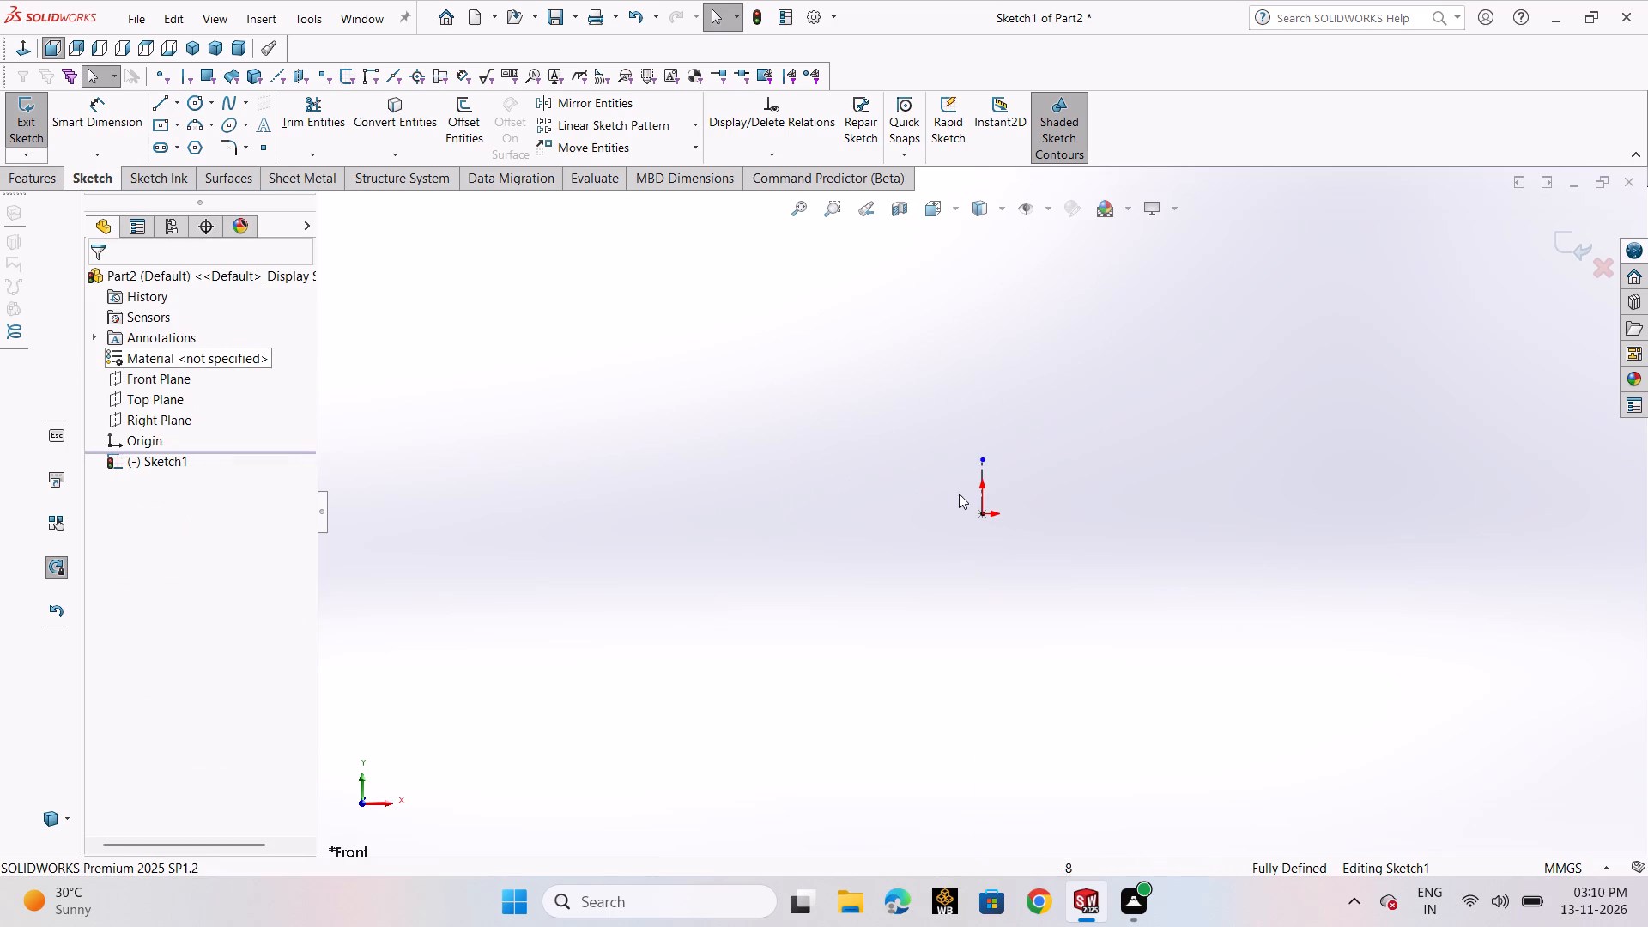
Sketch a horizontal midpoint line about 32 mm long, centred on the upper endpoint of the vertical centerline.
scroll(966, 494, "down", 2)
scroll(1003, 459, "up", 2)
scroll(1003, 459, "down", 4)
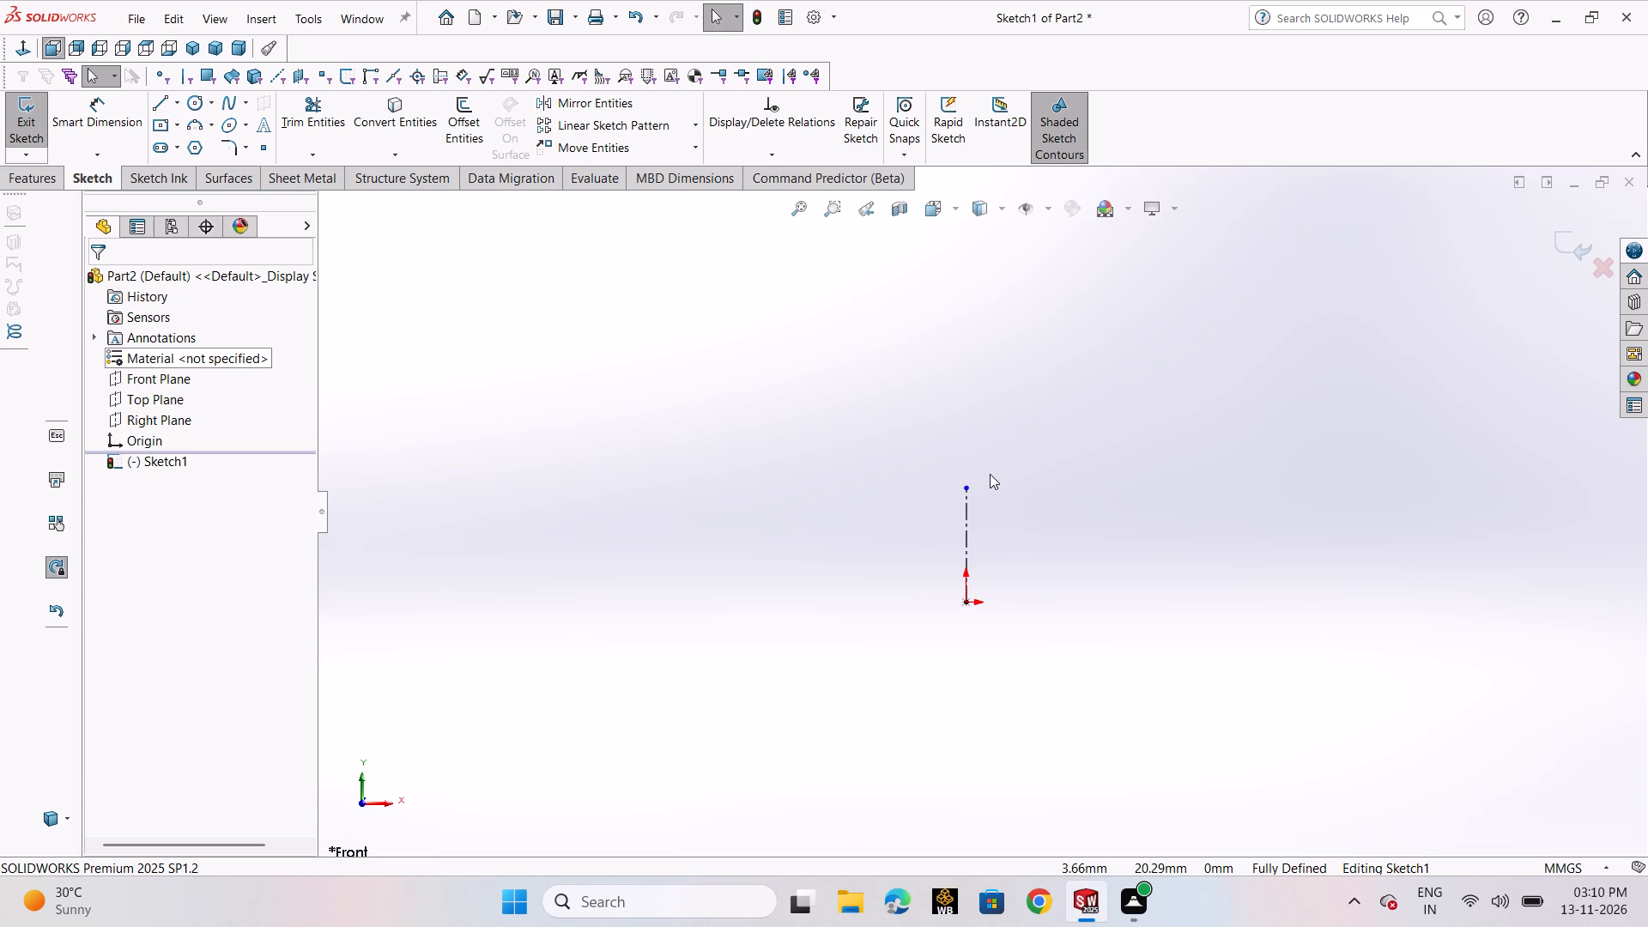
left_click(173, 102)
left_click(203, 167)
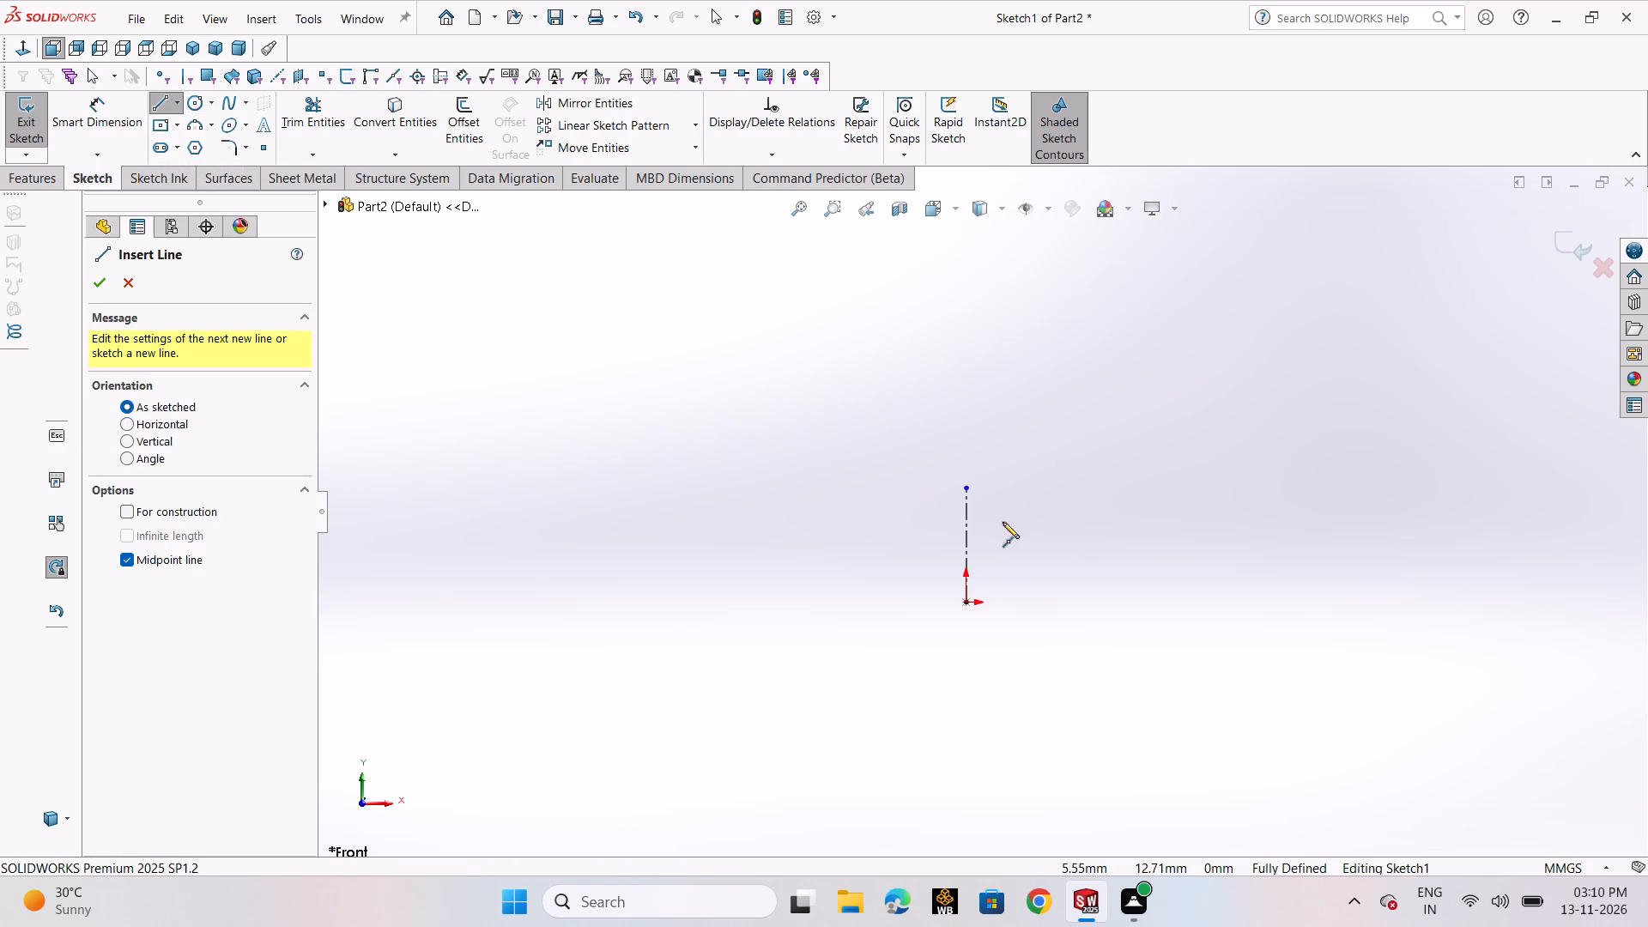
left_click(966, 487)
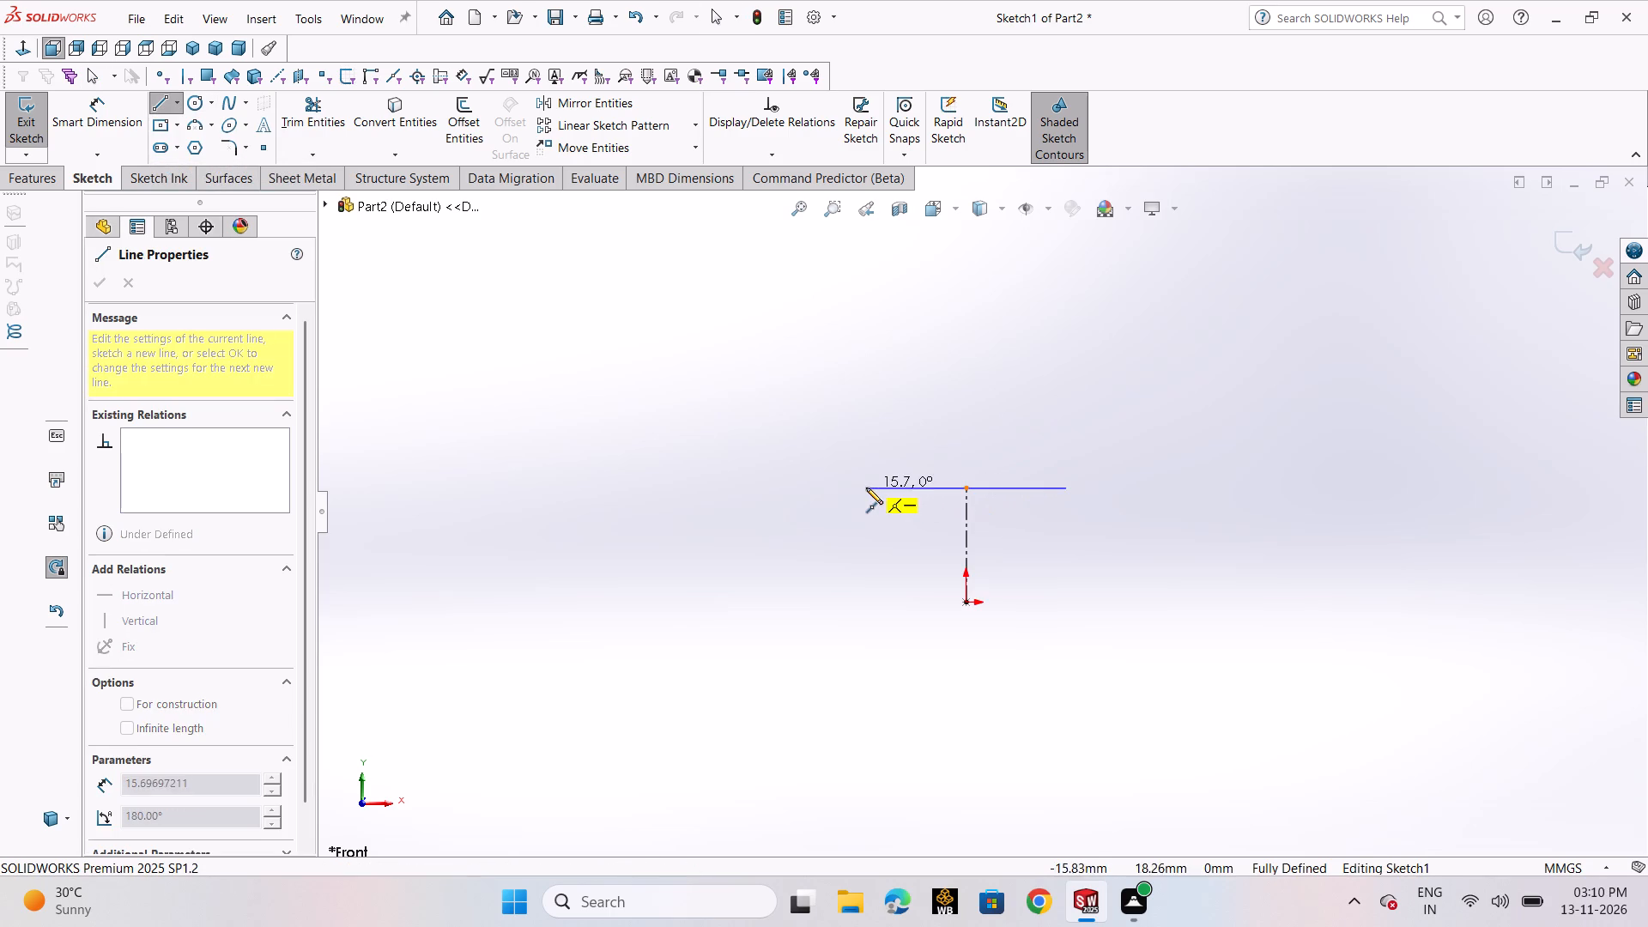
left_click(864, 490)
right_click(864, 490)
left_click(883, 510)
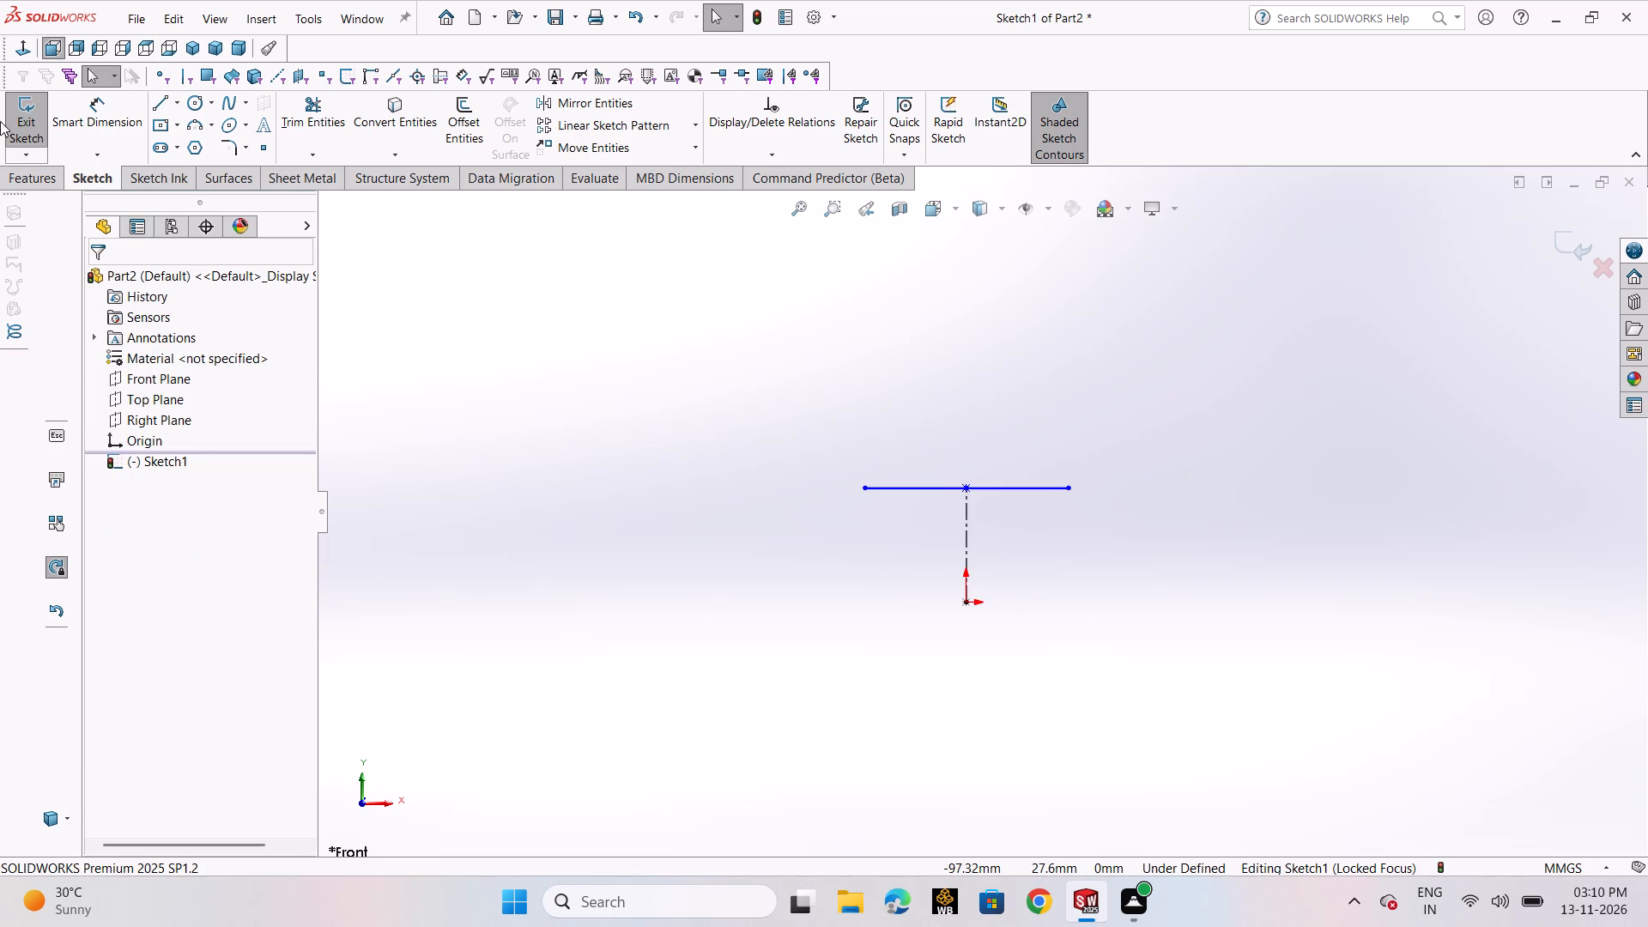
Dimension the horizontal line's length as 8 mm.
left_click(70, 109)
left_click(882, 491)
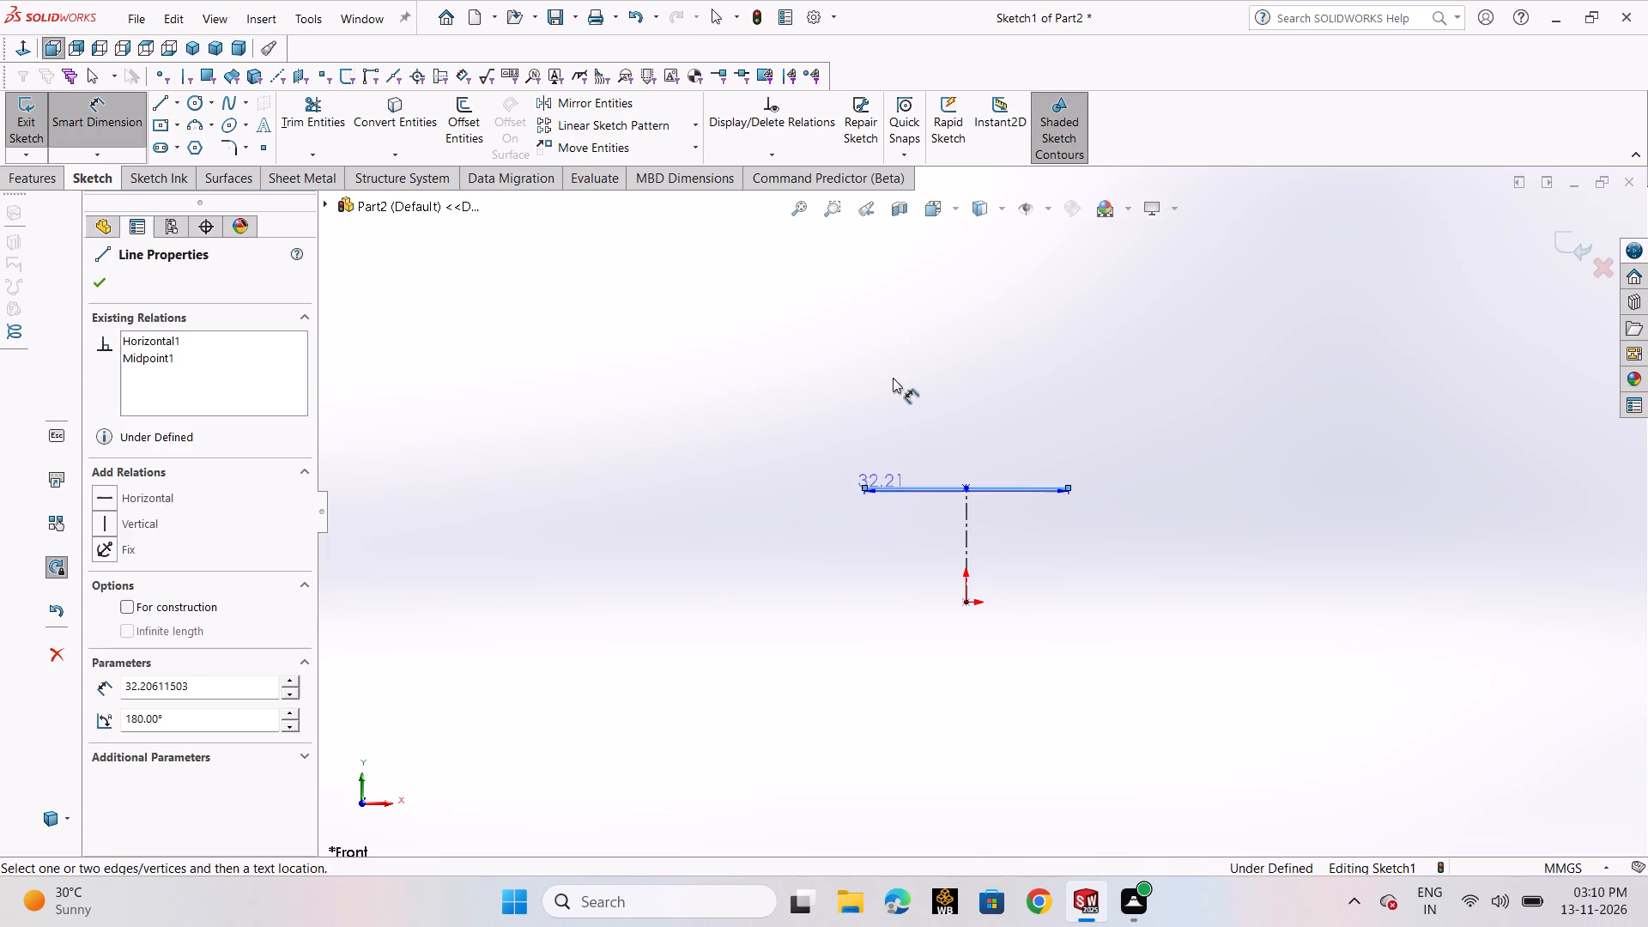
left_click(894, 377)
key("8")
key("Return")
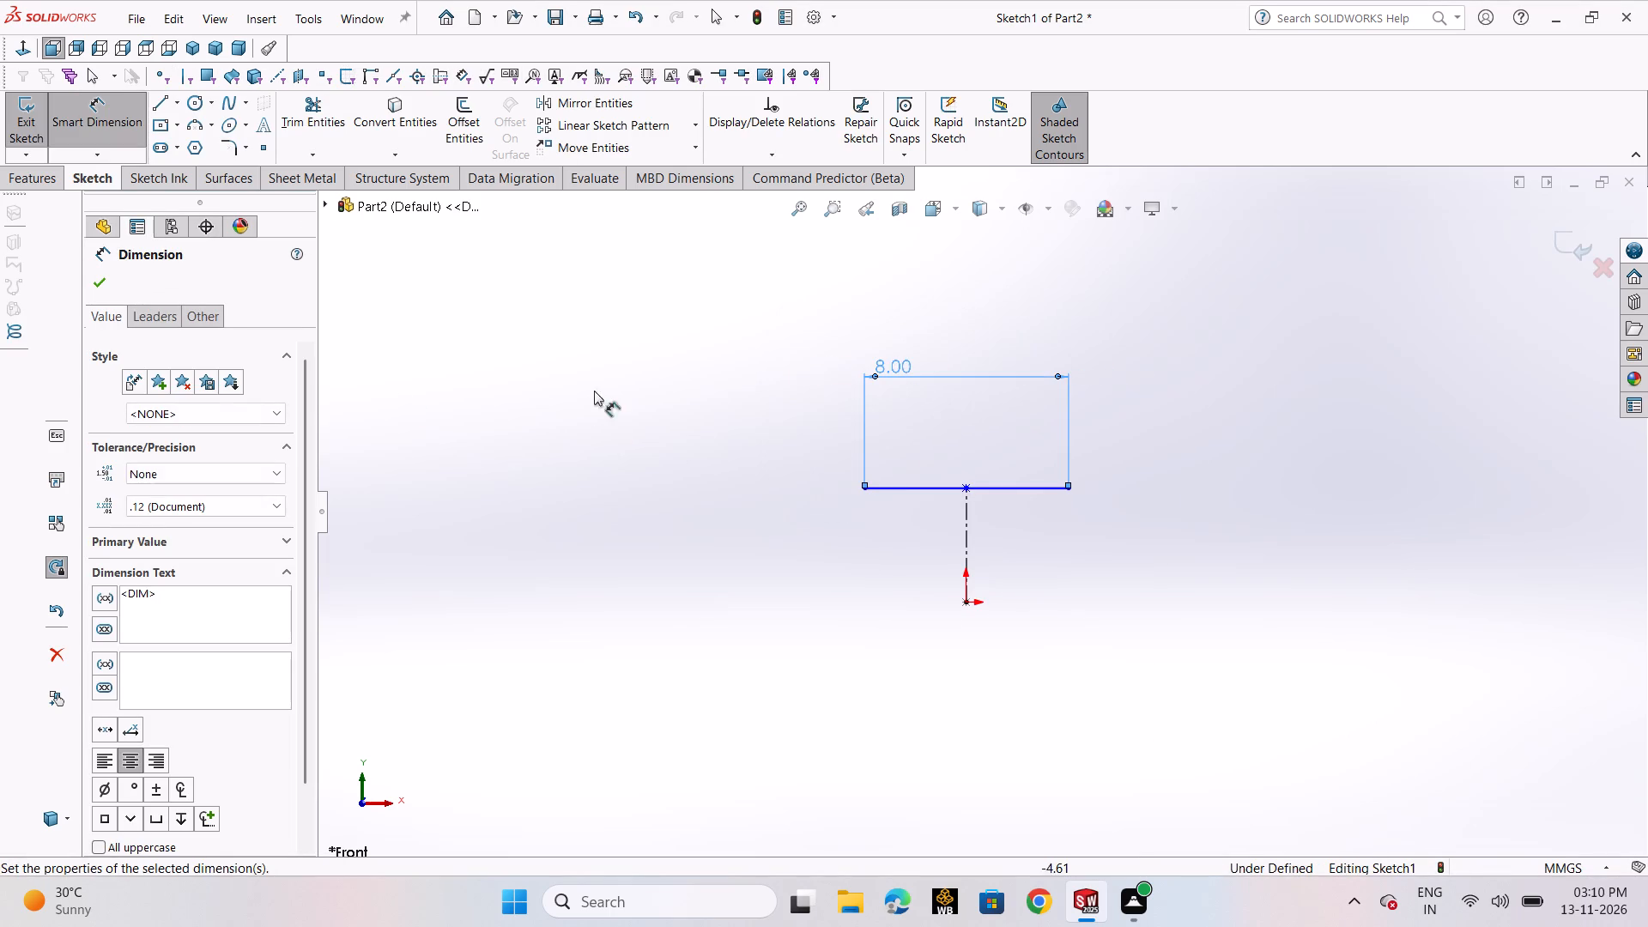
left_click(94, 283)
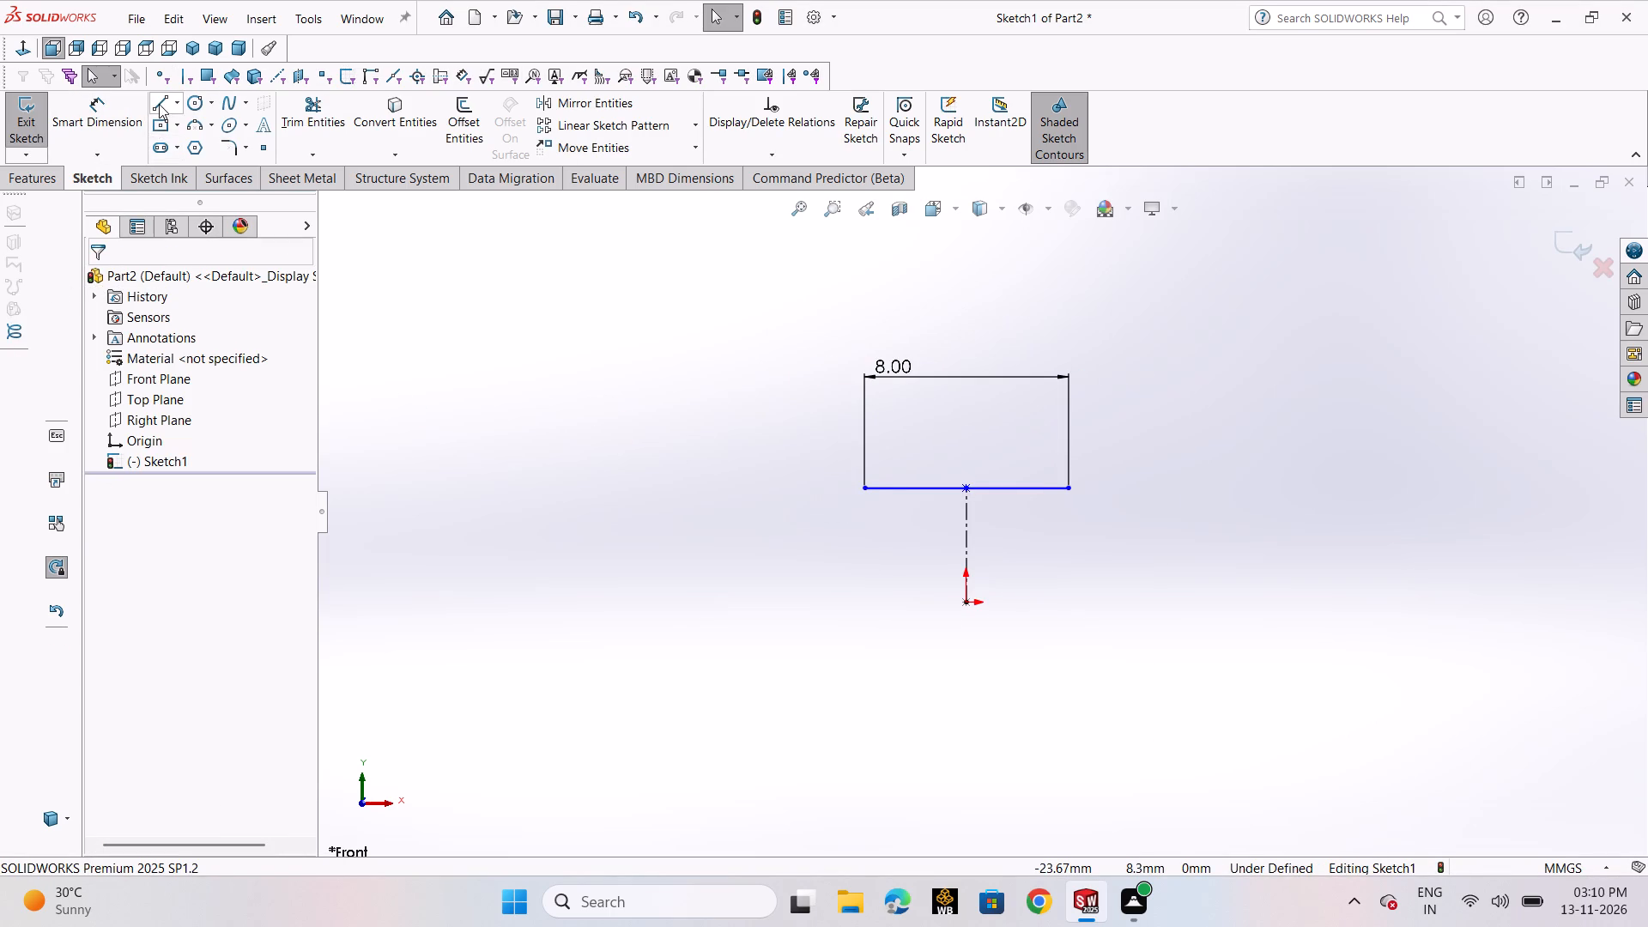
Sketch a line sloping down and outward from the horizontal line's left end, about 3.1 mm across and 2.5 mm down.
left_click(159, 104)
left_click(169, 118)
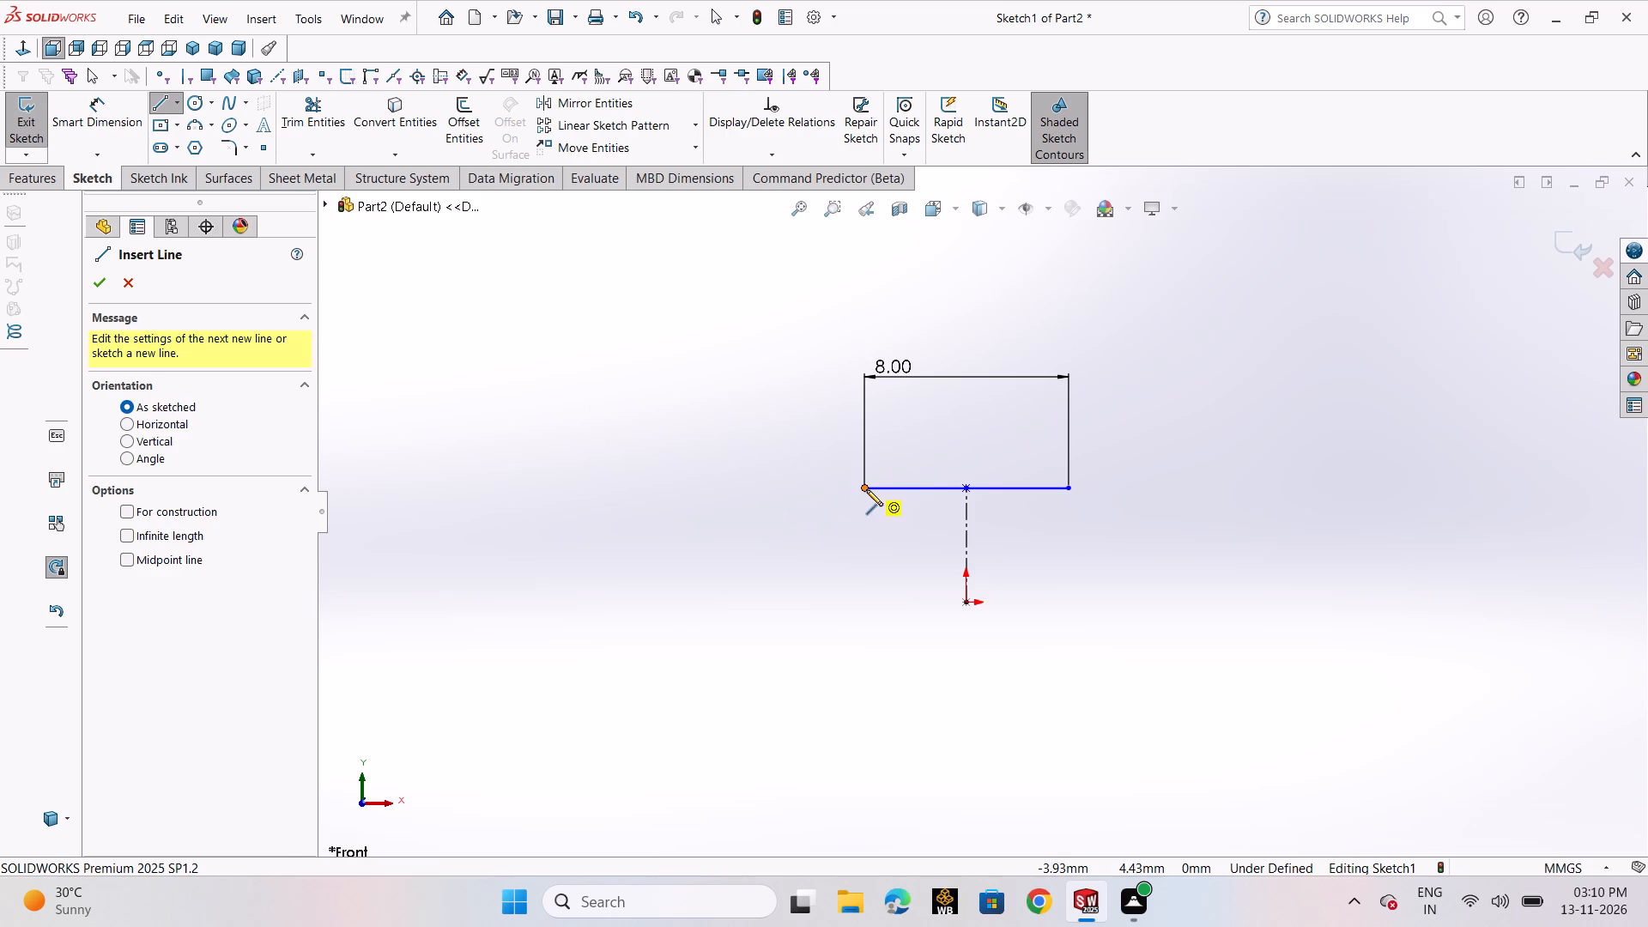
left_click(866, 489)
left_click(785, 552)
right_click(785, 552)
left_click(792, 565)
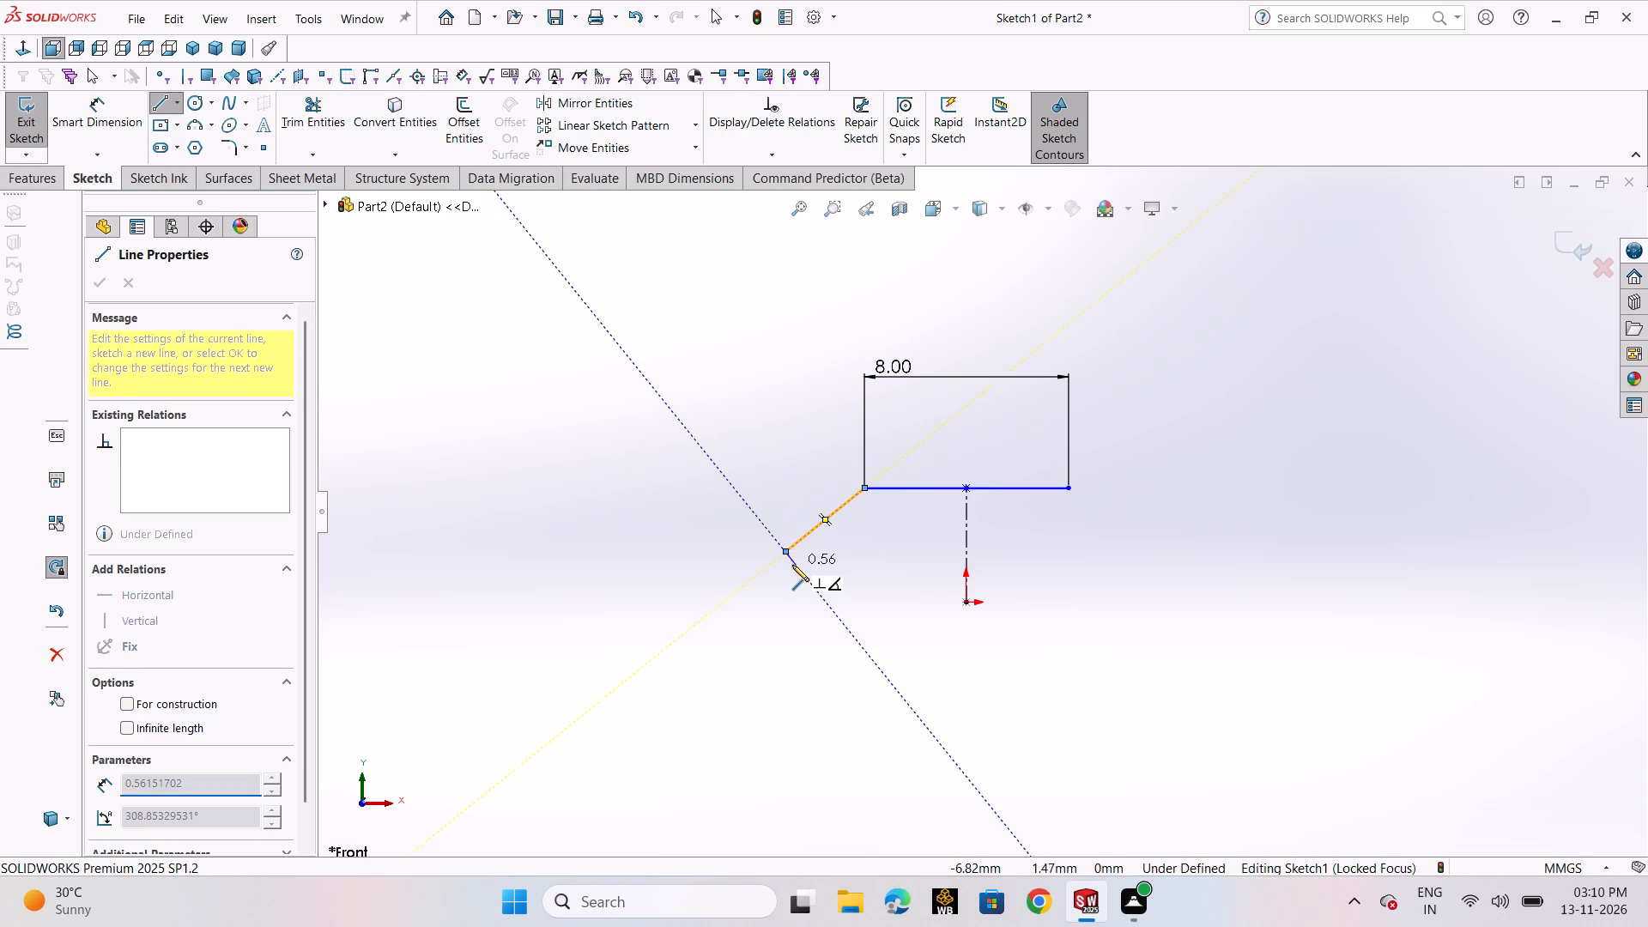
right_click(792, 565)
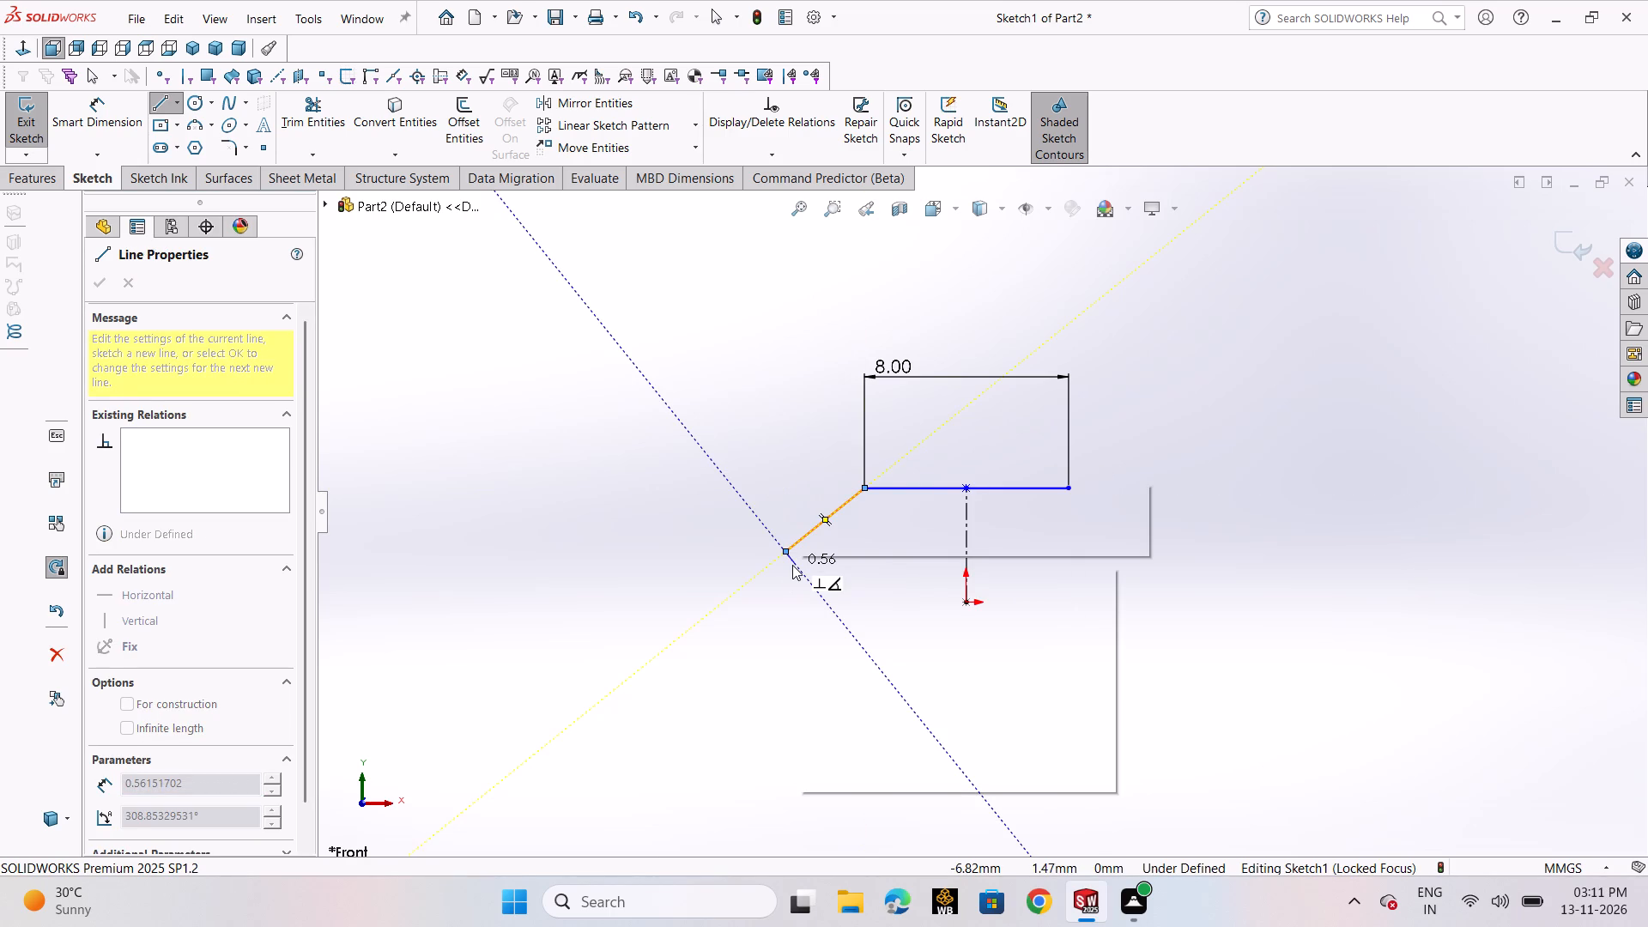
left_click(811, 573)
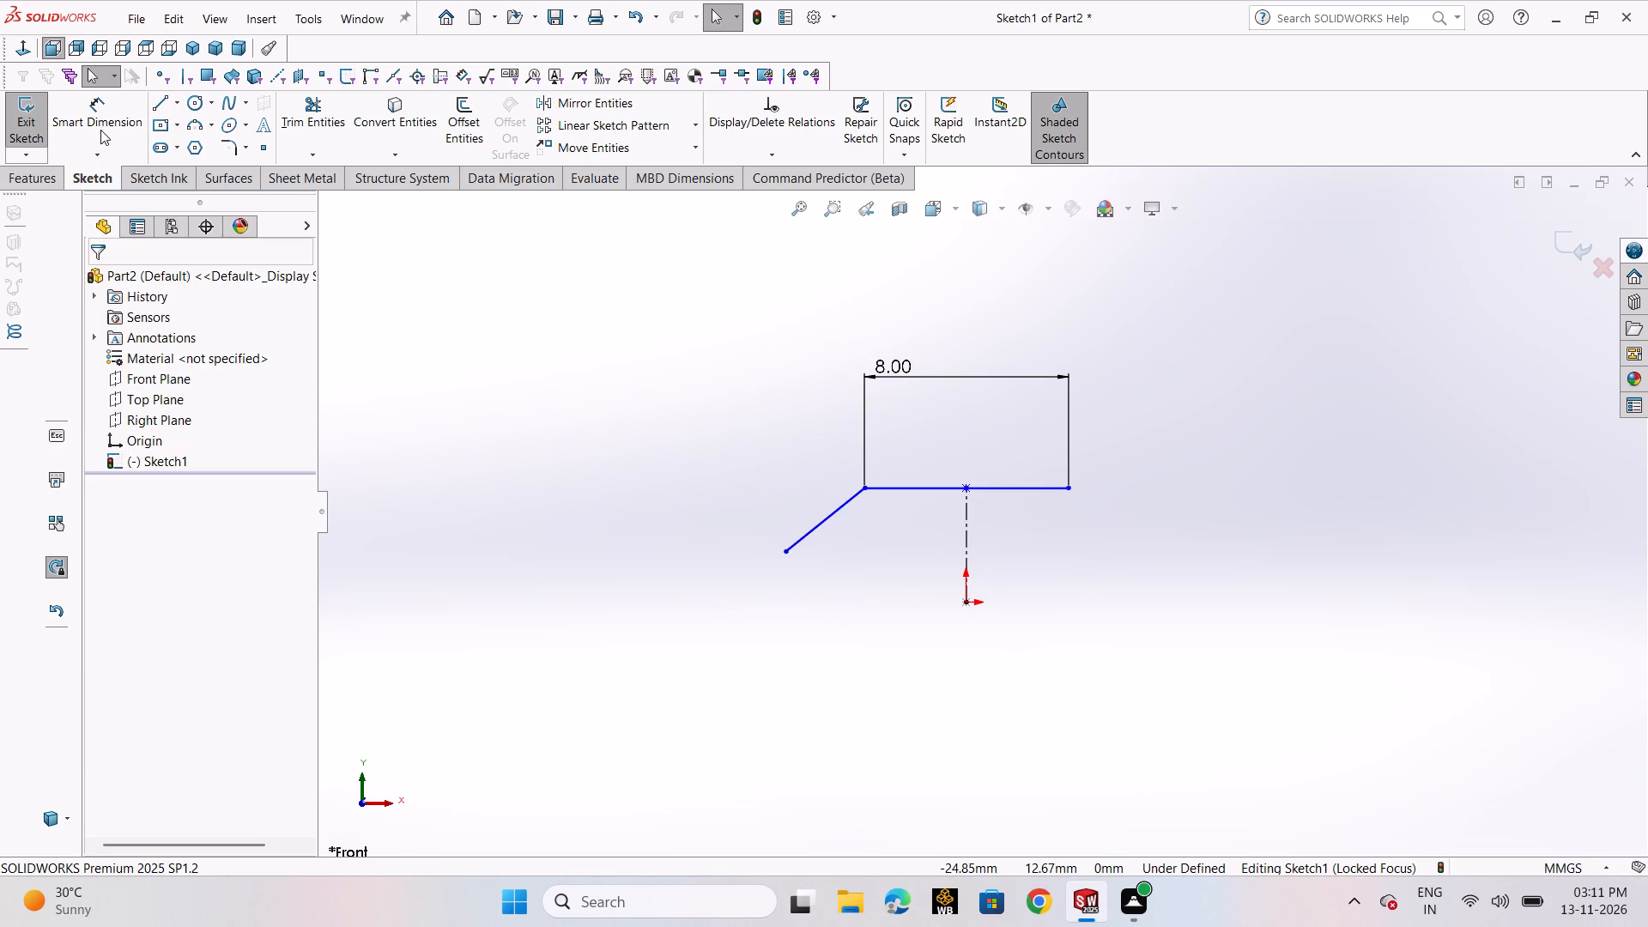
Dimension the sloped line's endpoints 5 mm apart horizontally and 2 mm apart vertically.
left_click(101, 131)
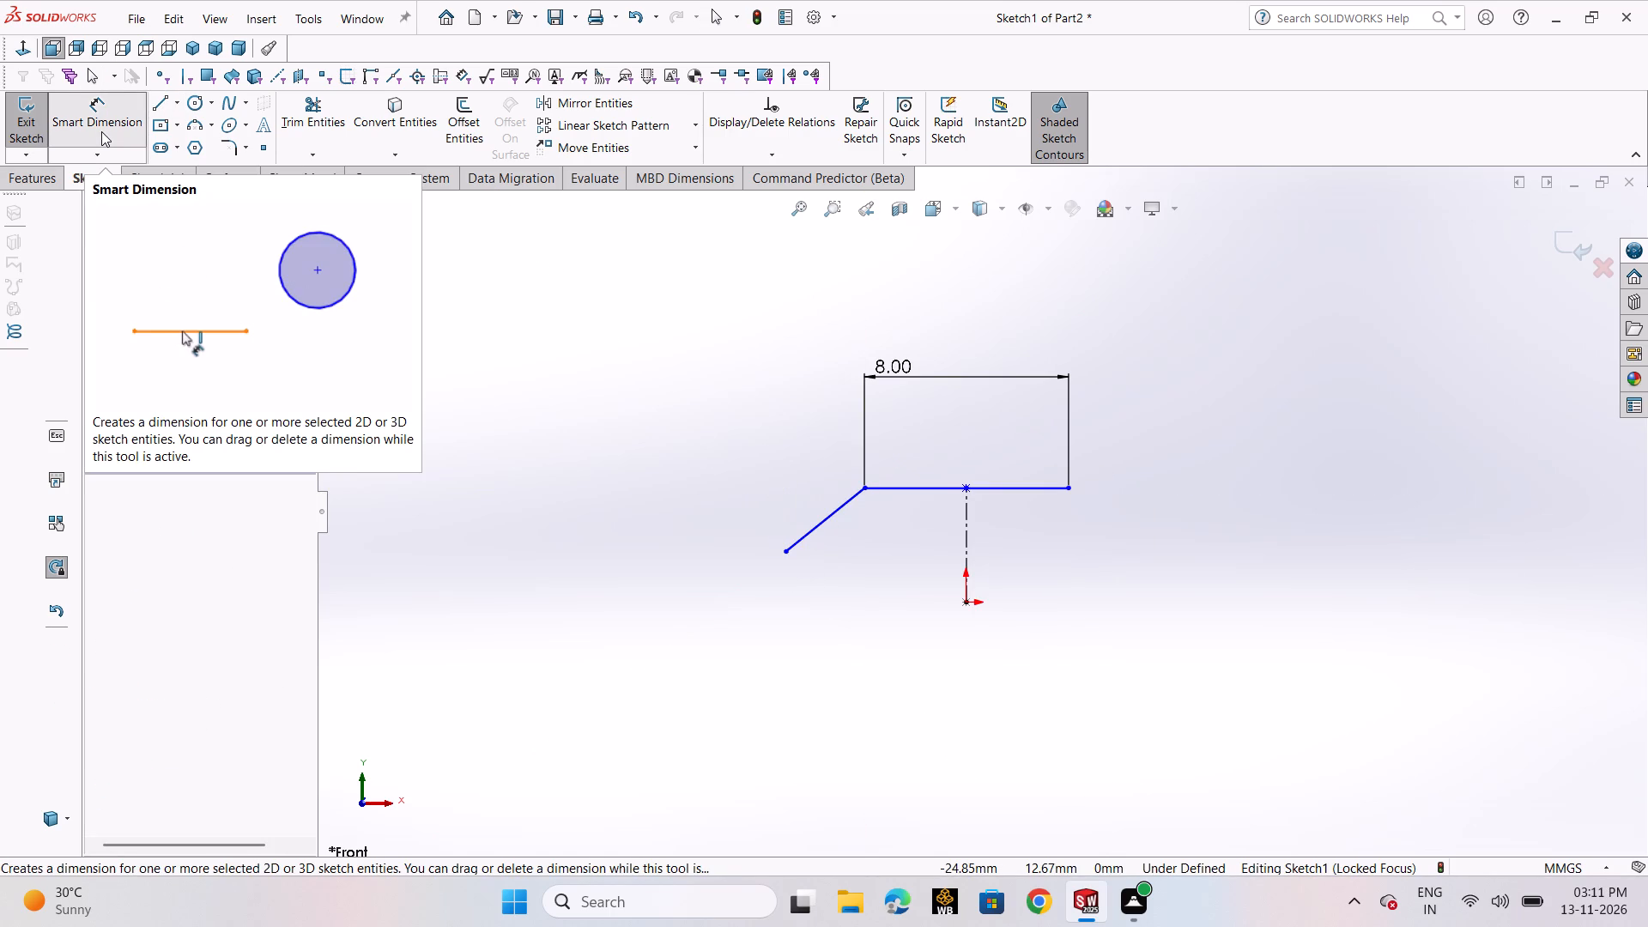
left_click(781, 553)
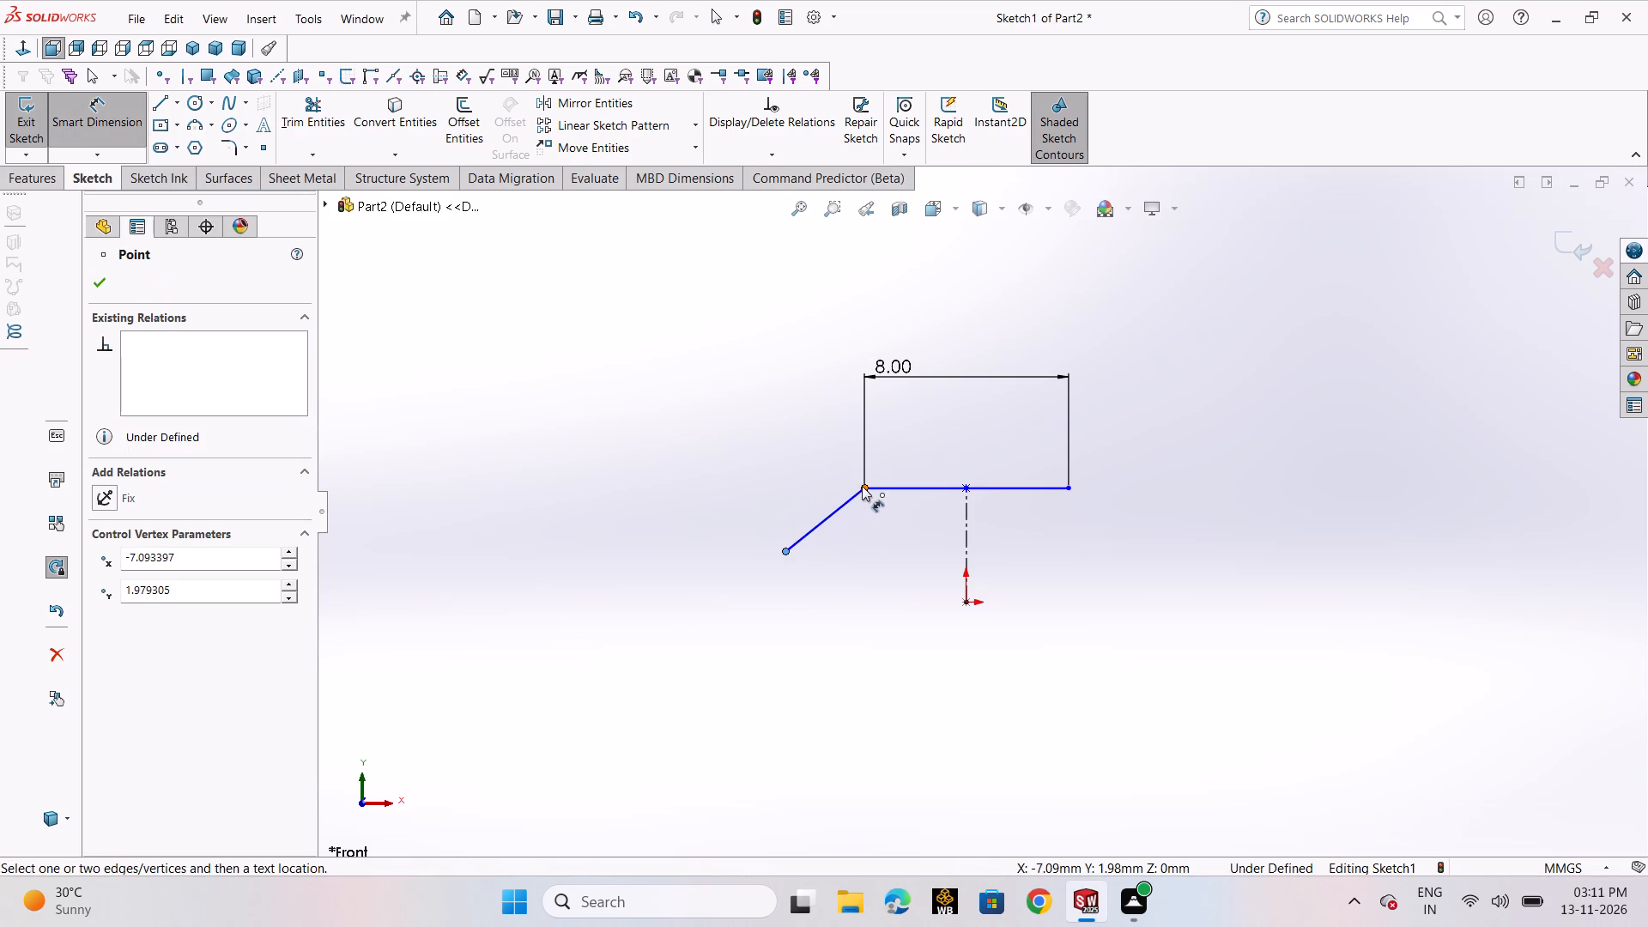
left_click(863, 488)
left_click(801, 264)
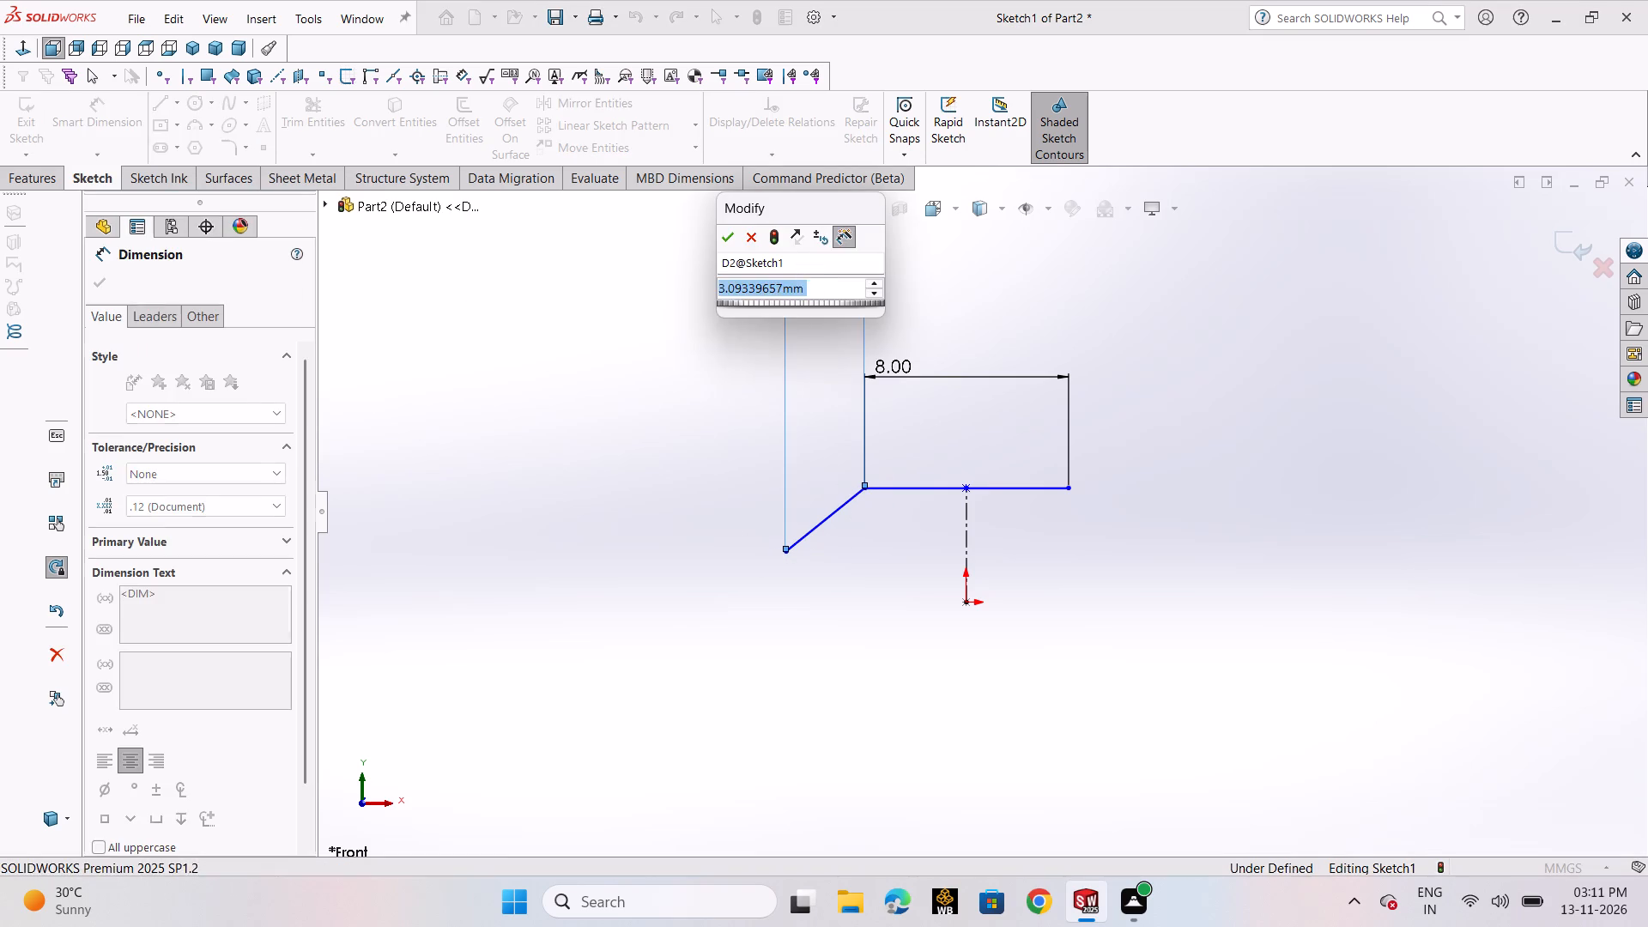
key("5")
key("Return")
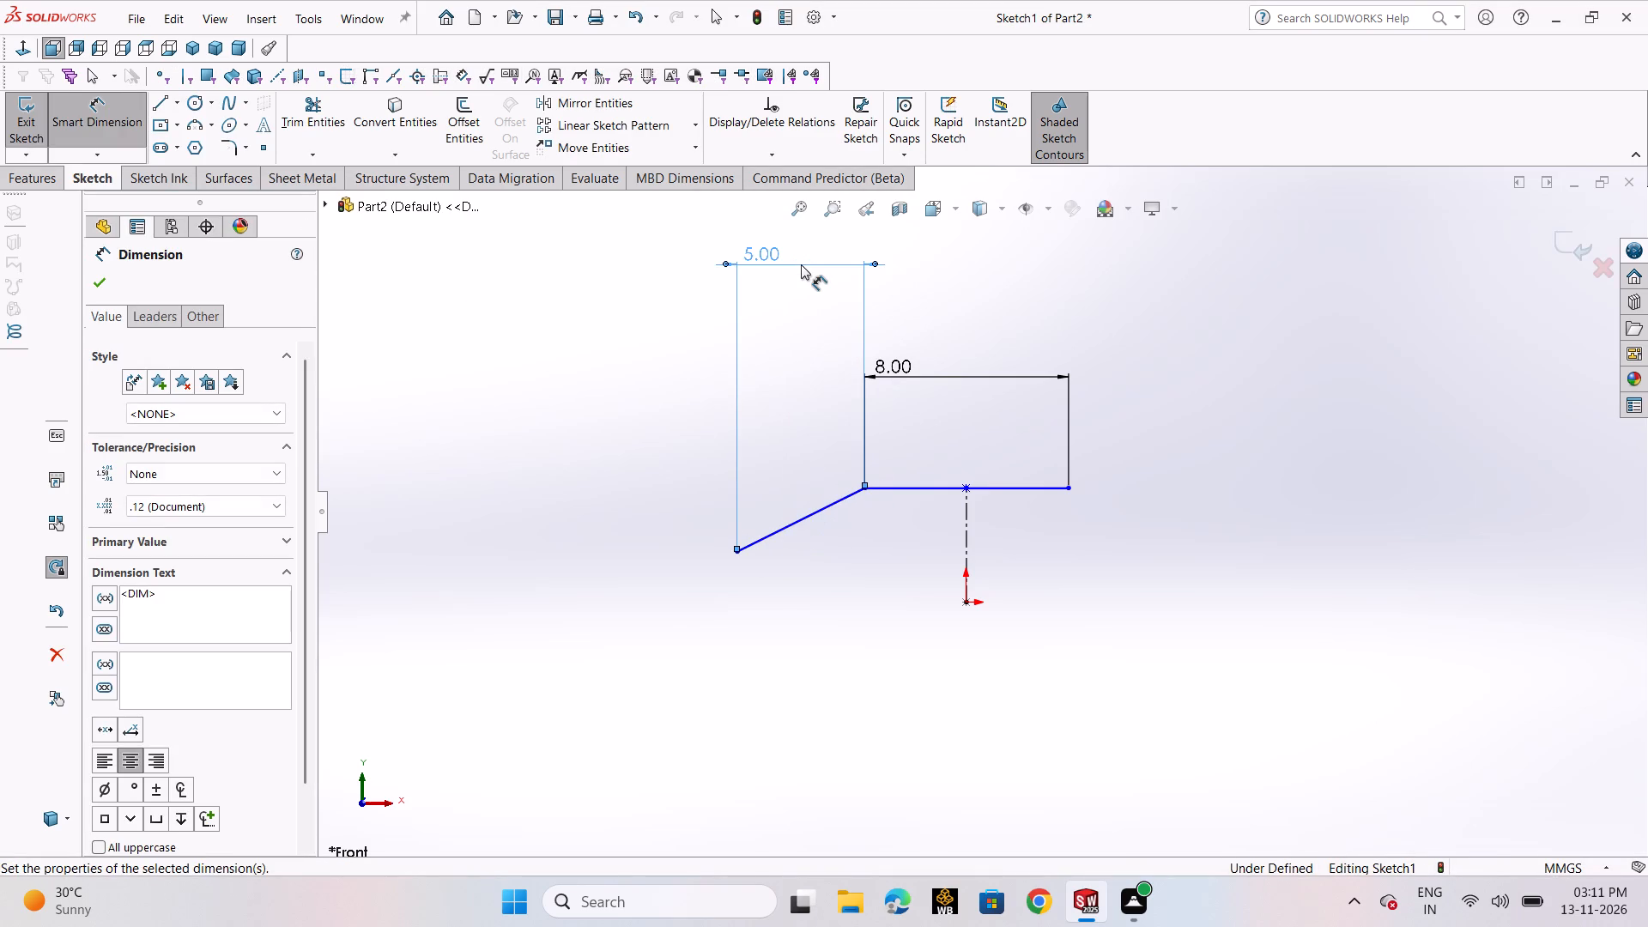
left_click(864, 489)
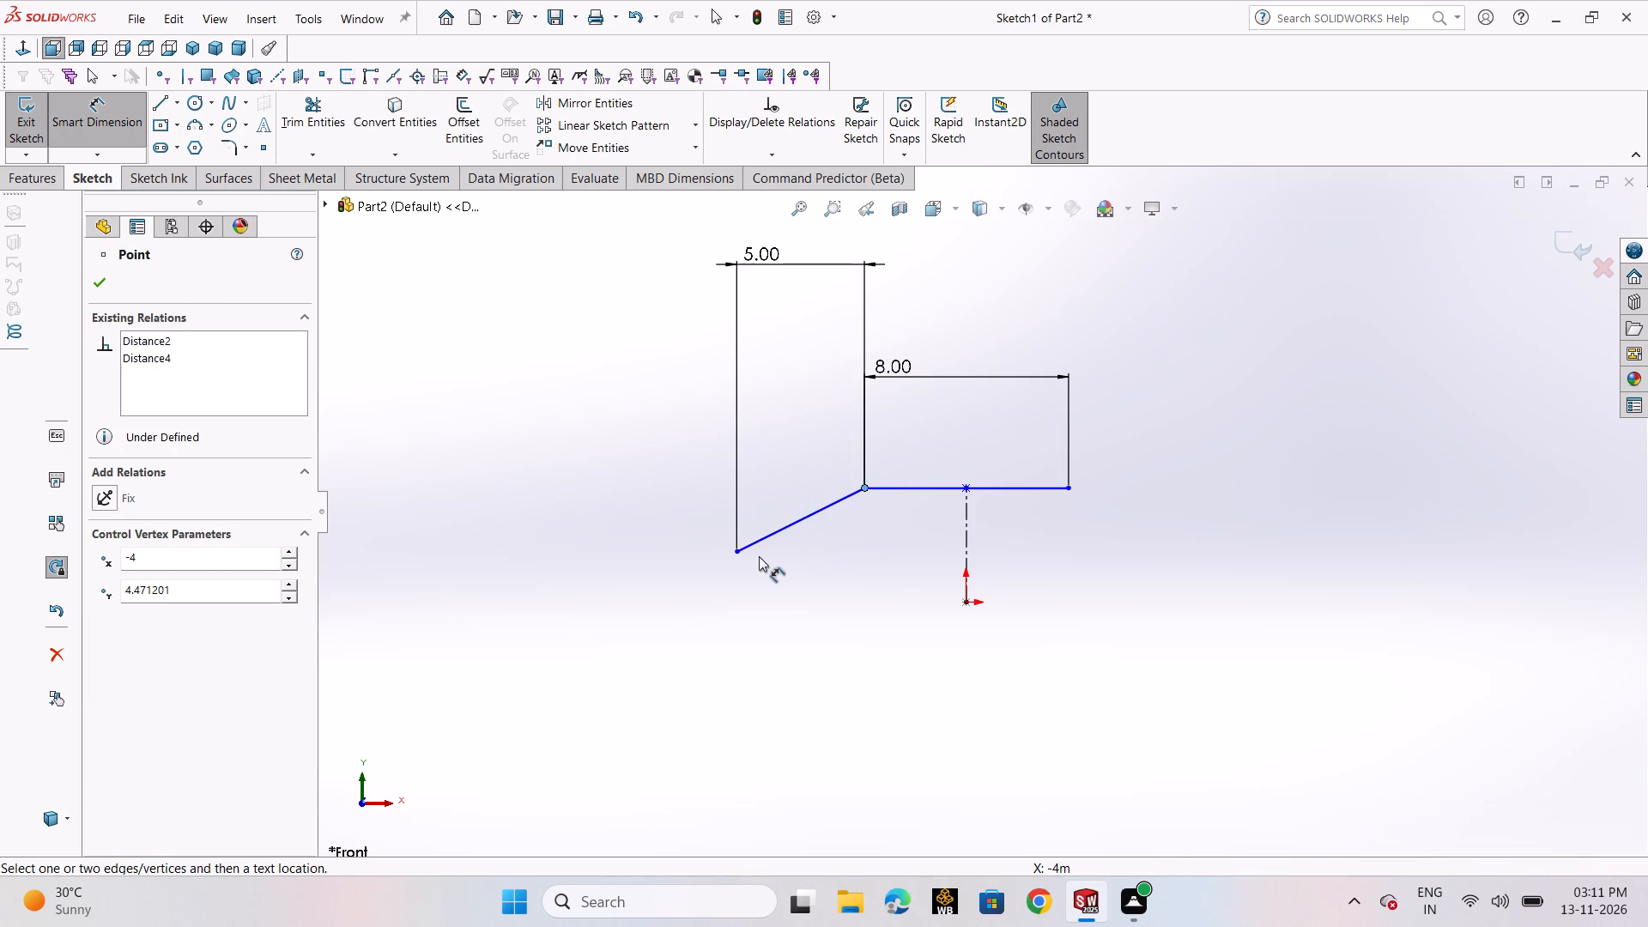
left_click(740, 554)
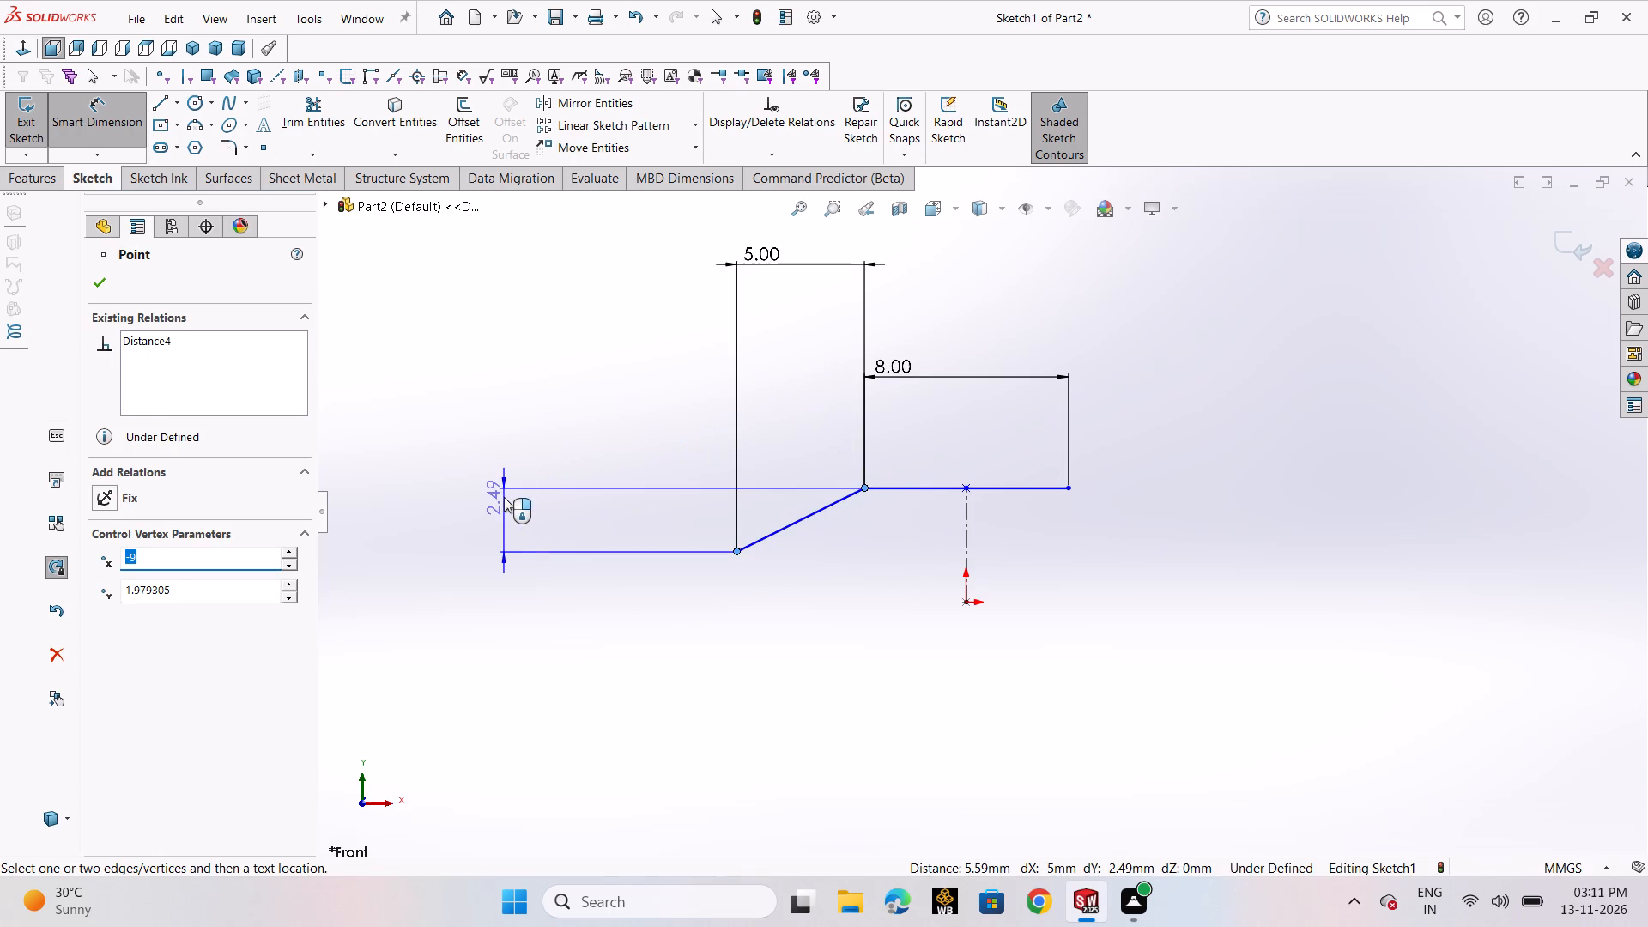
left_click(501, 497)
key("2")
key("Return")
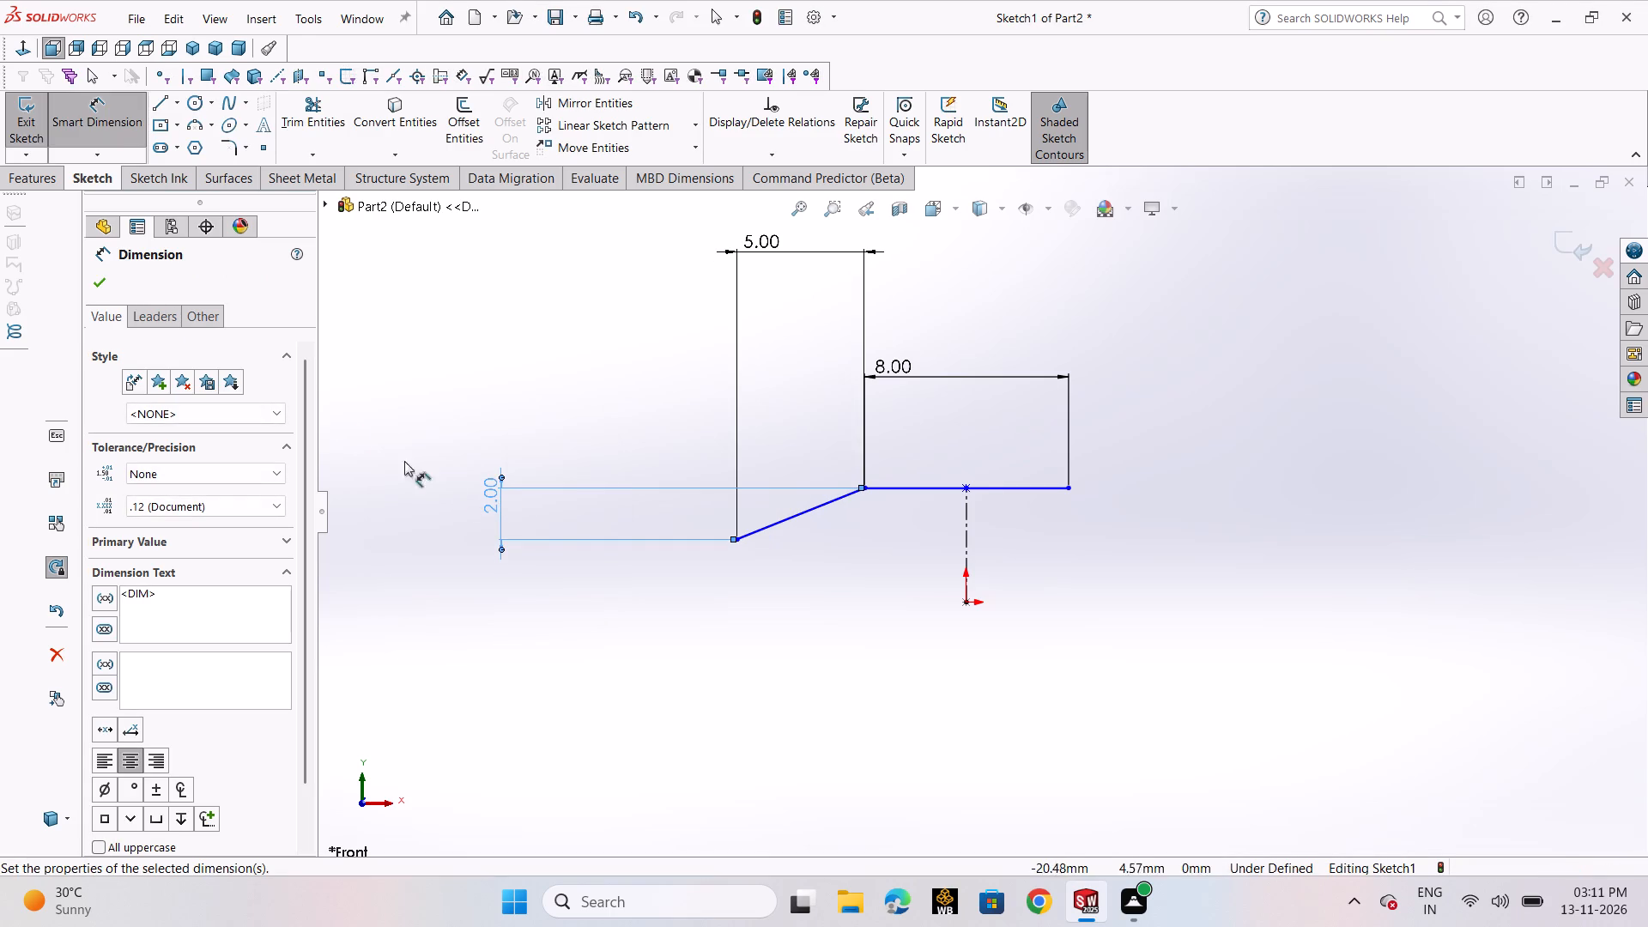
left_click(103, 279)
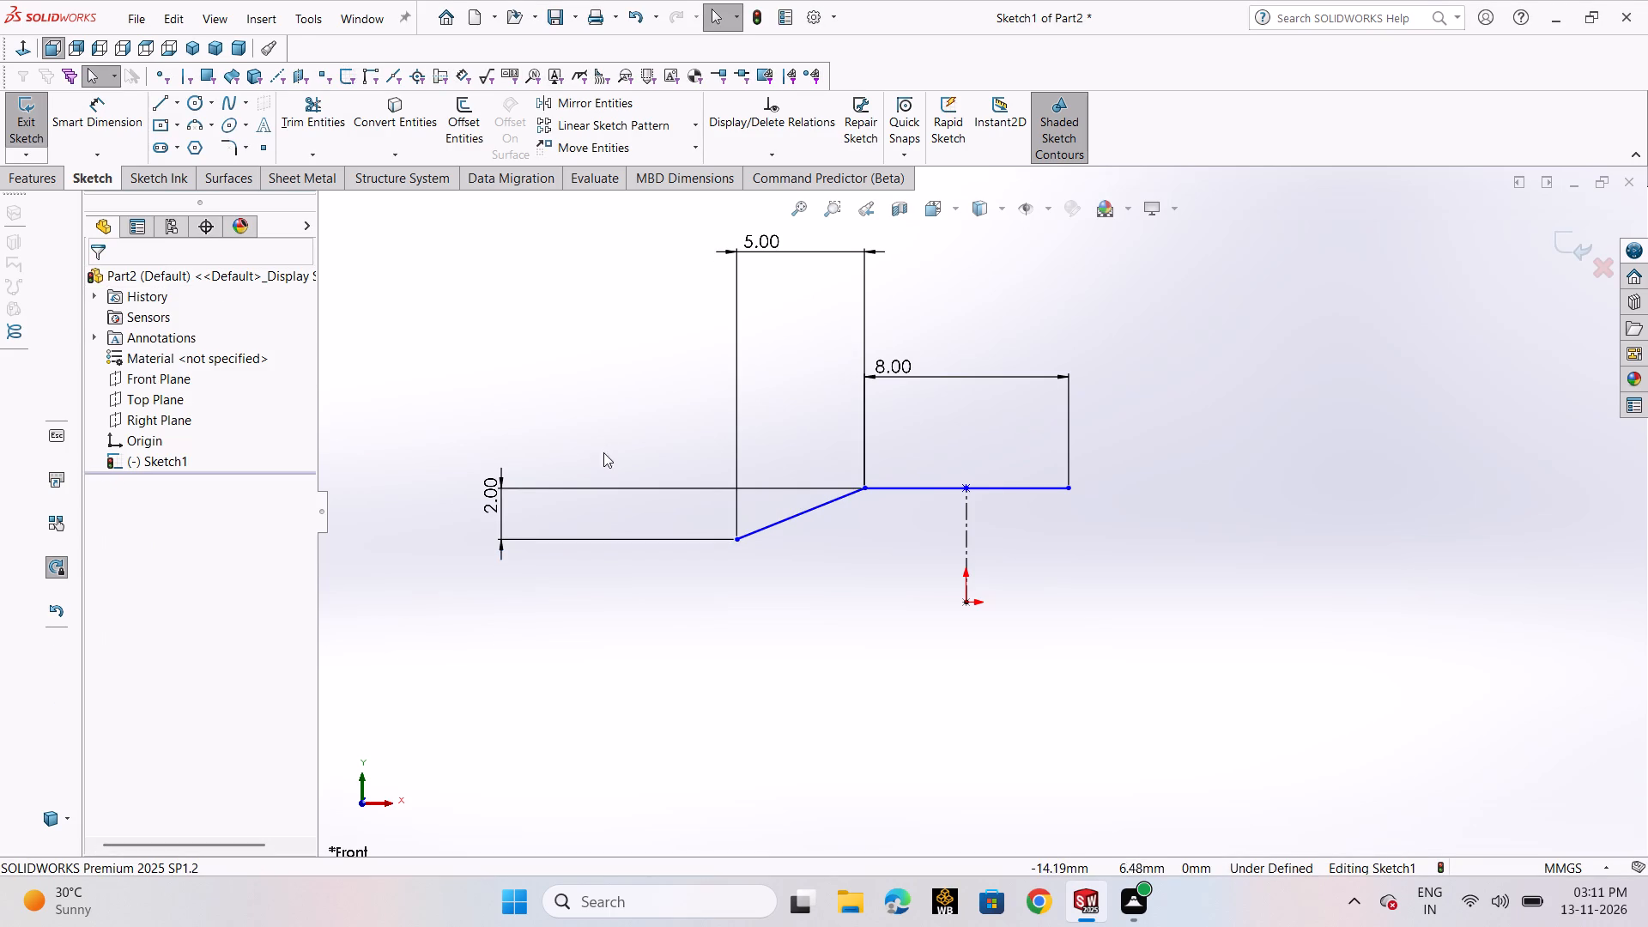
Sketch a steeper line about 11.1 mm long, down and outward from the lower end of the sloped line.
scroll(600, 468, "up", 1)
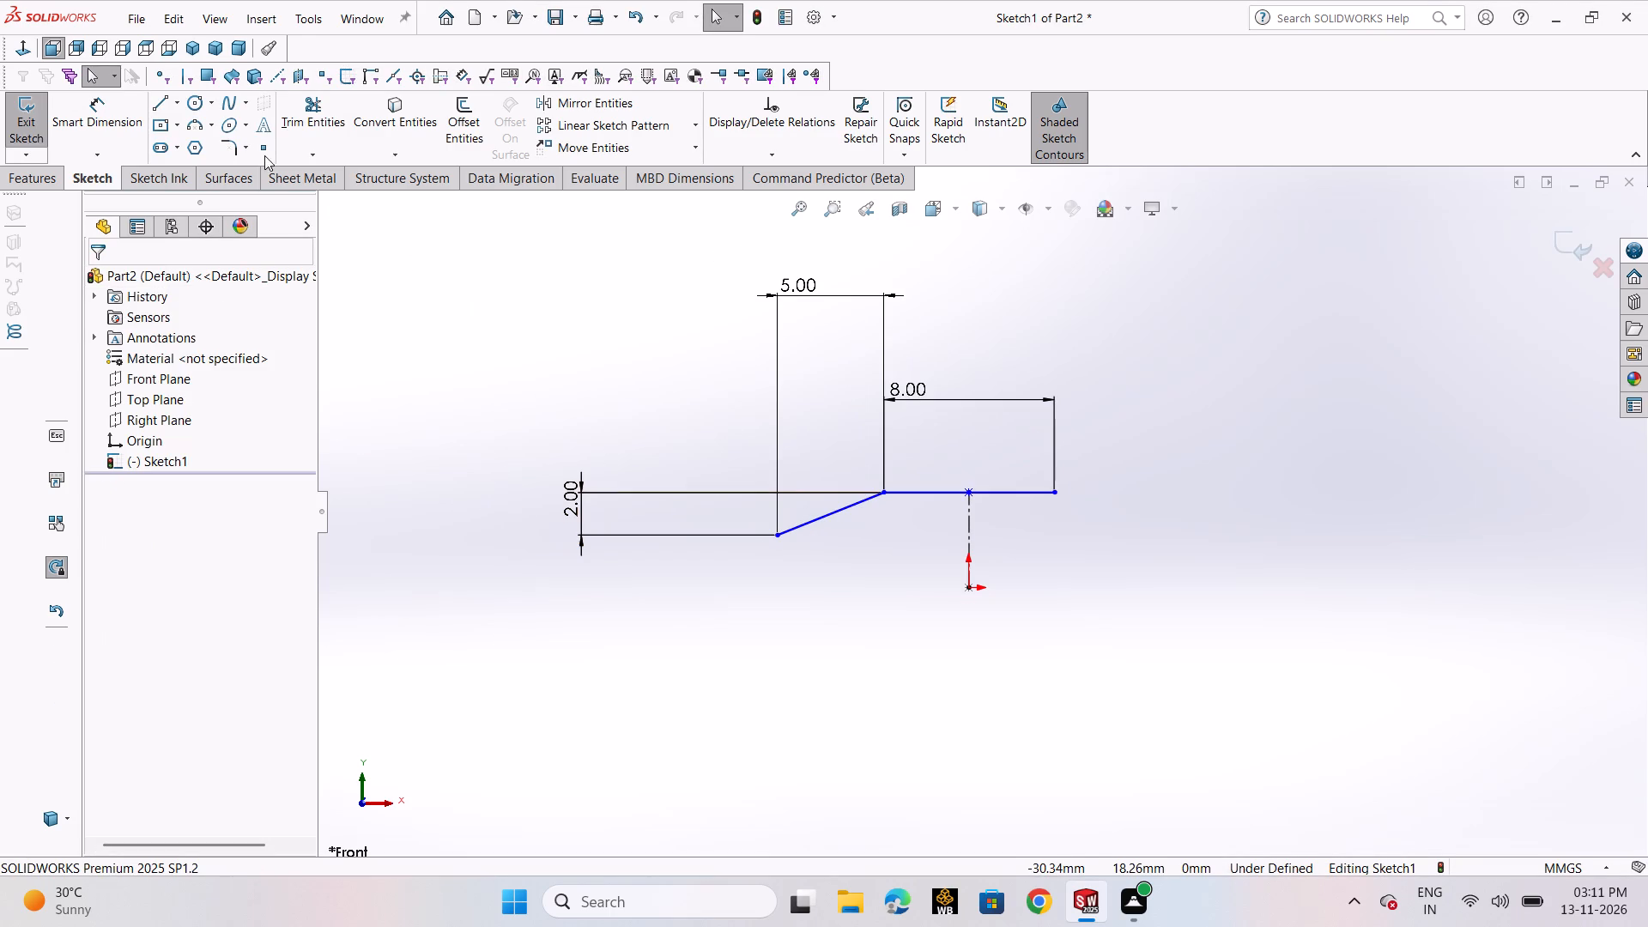
left_click(180, 110)
left_click(182, 123)
scroll(759, 517, "up", 1)
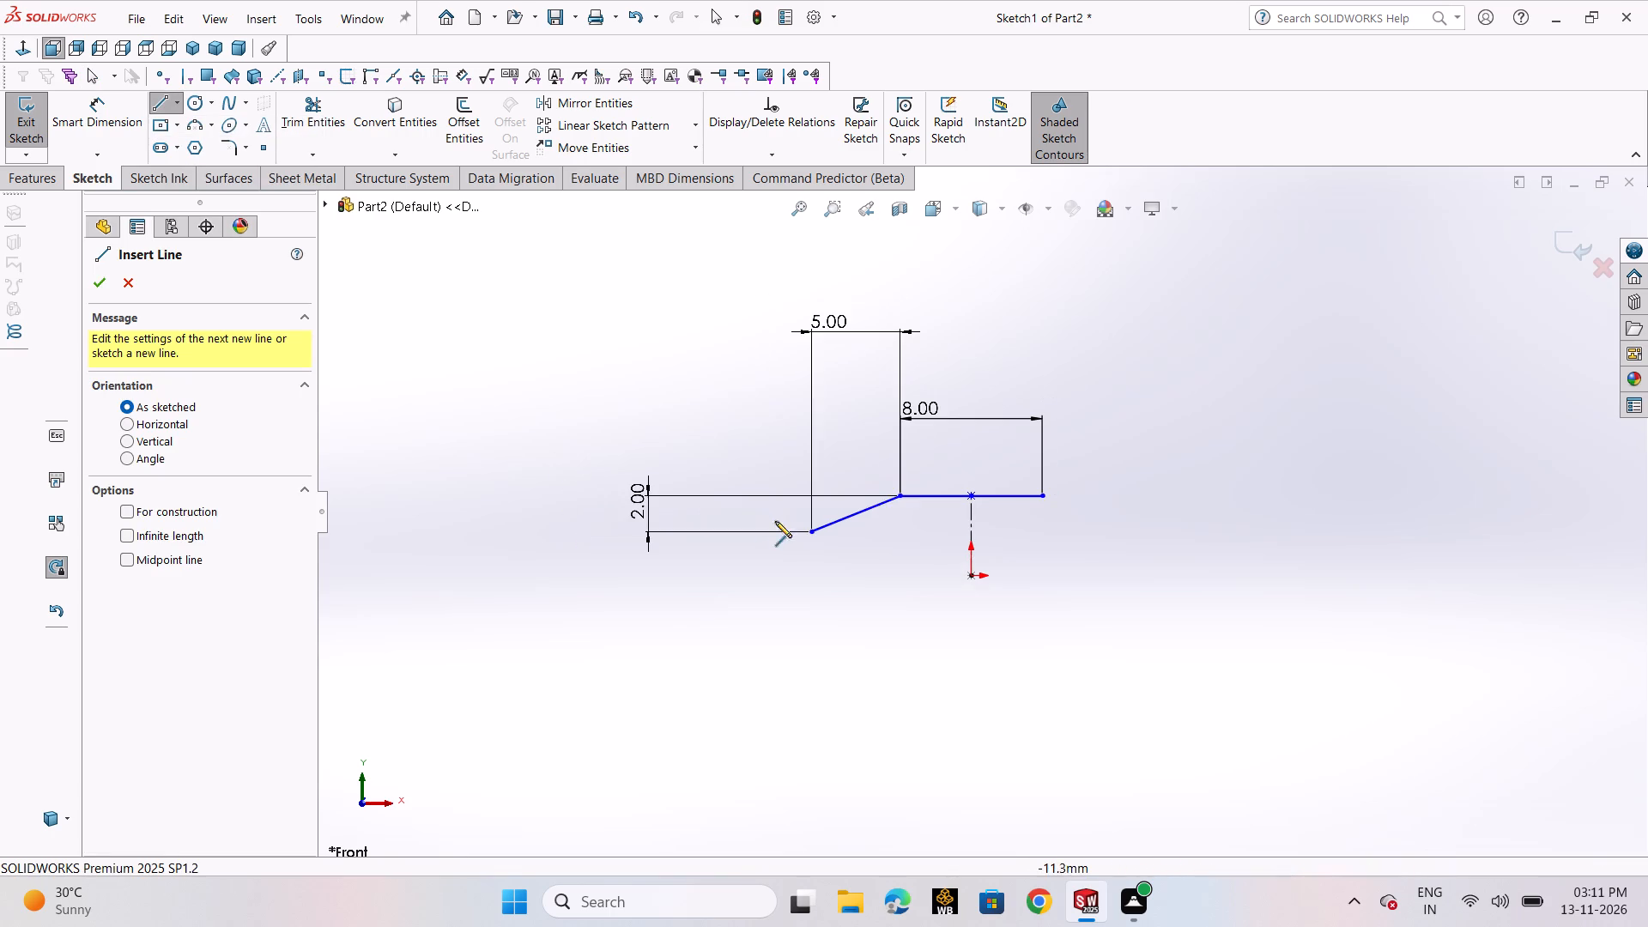
left_click(814, 531)
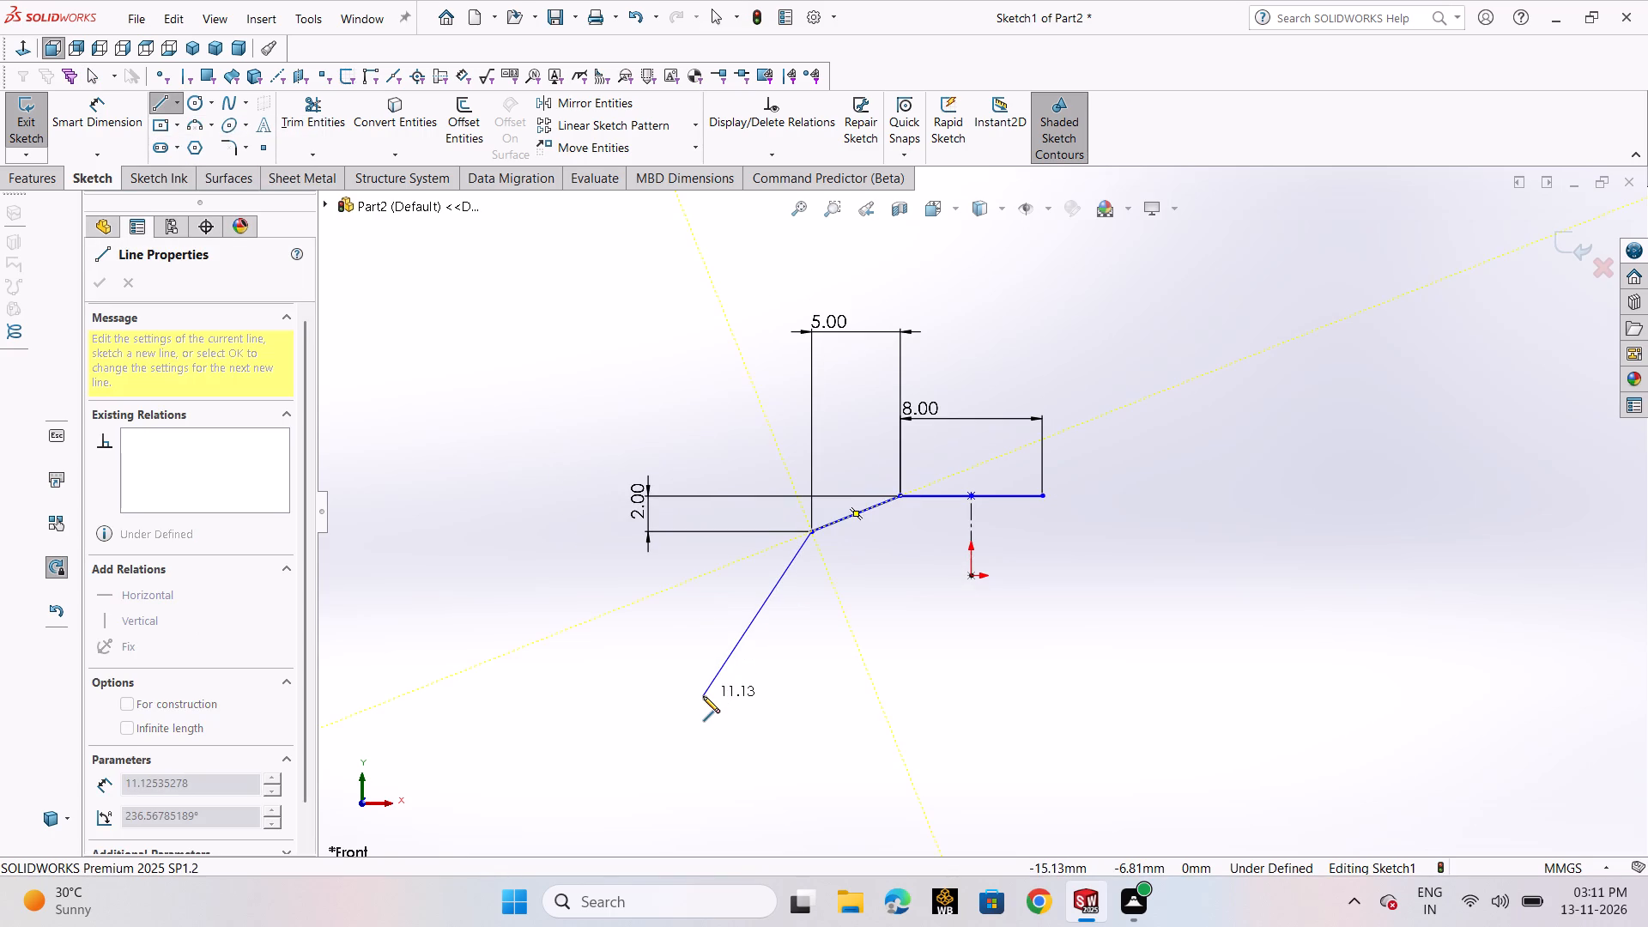
left_click(703, 696)
right_click(703, 696)
left_click(722, 710)
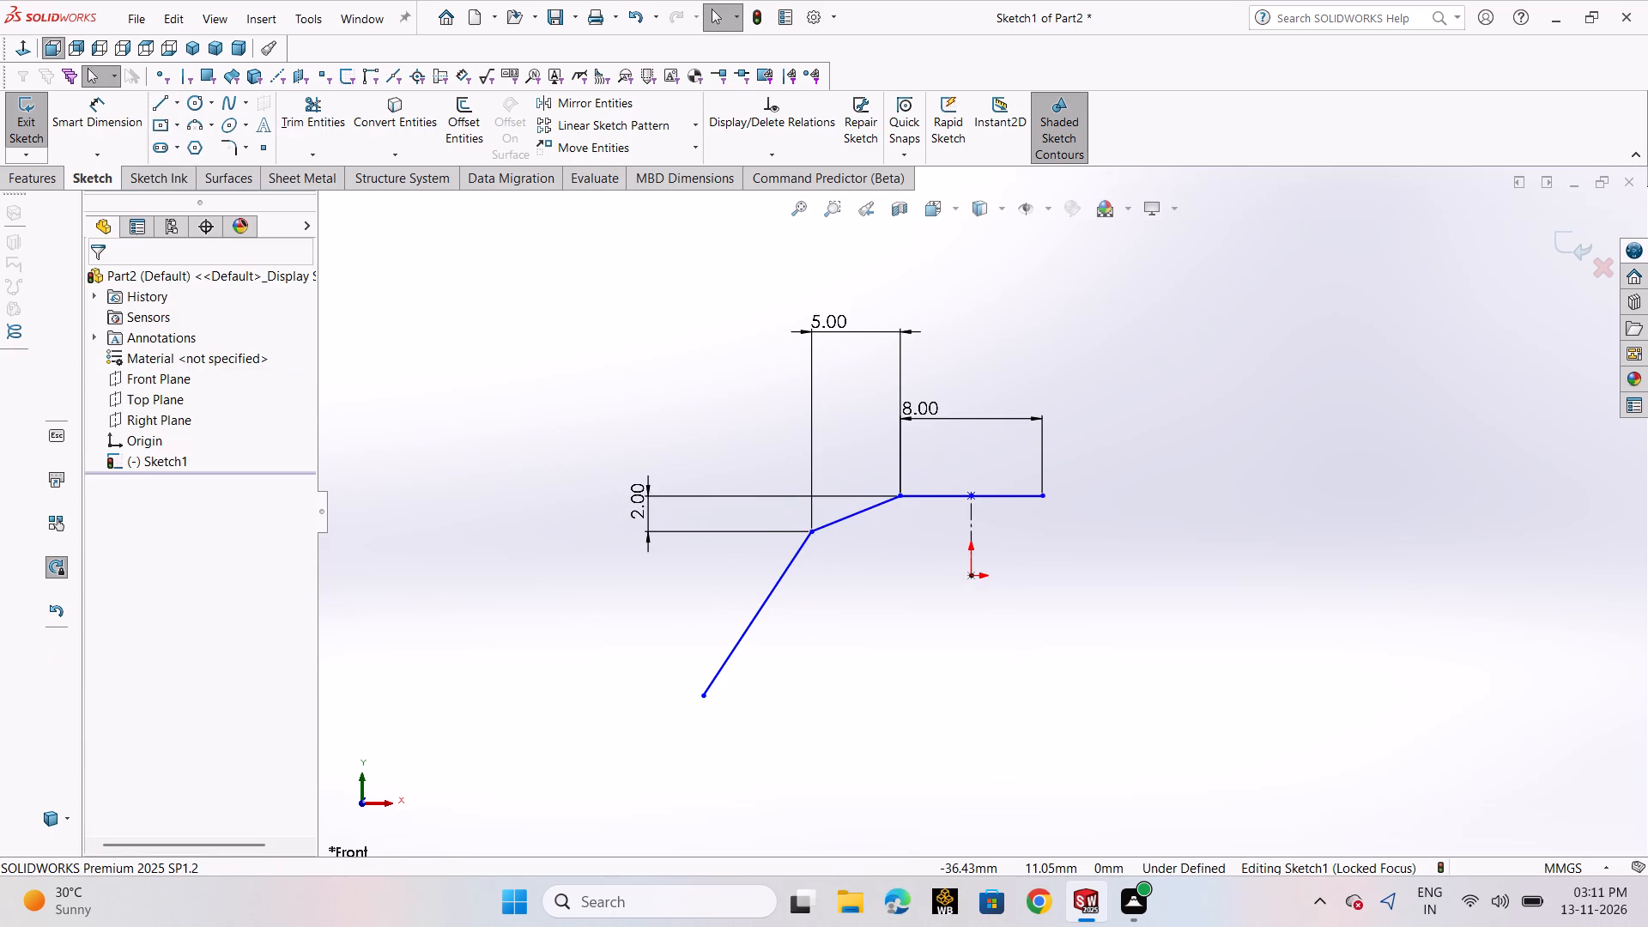
Sketch a horizontal centerline about 17.8 mm long, outward to the left from the junction of the two sloped lines.
left_click(176, 102)
left_click(184, 141)
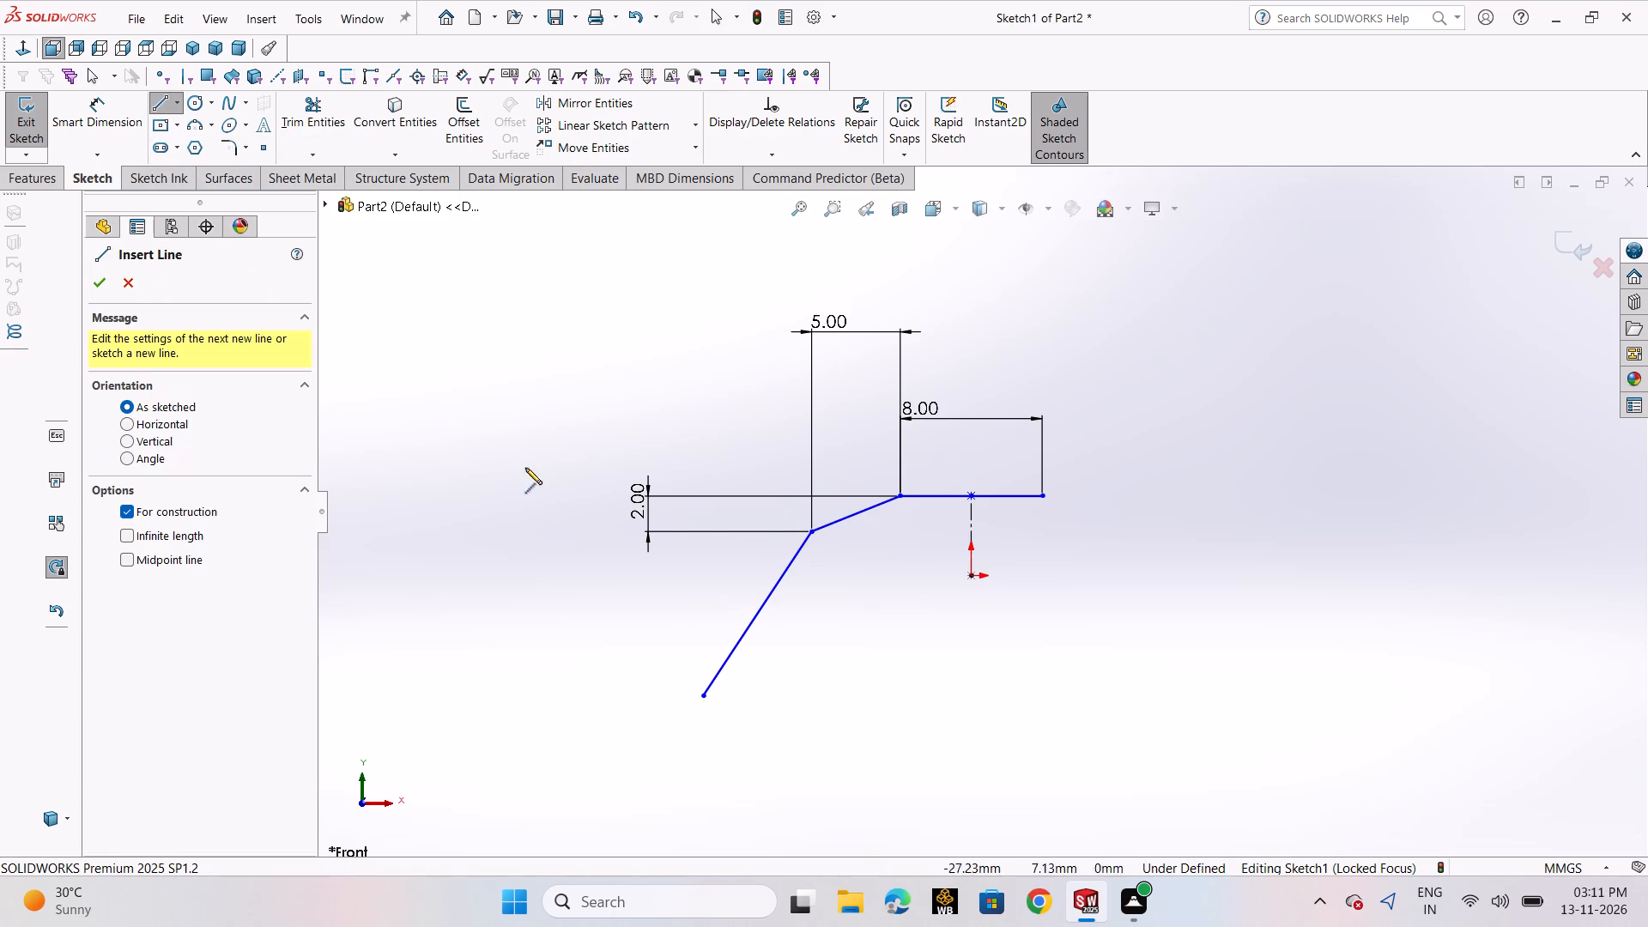
left_click(814, 532)
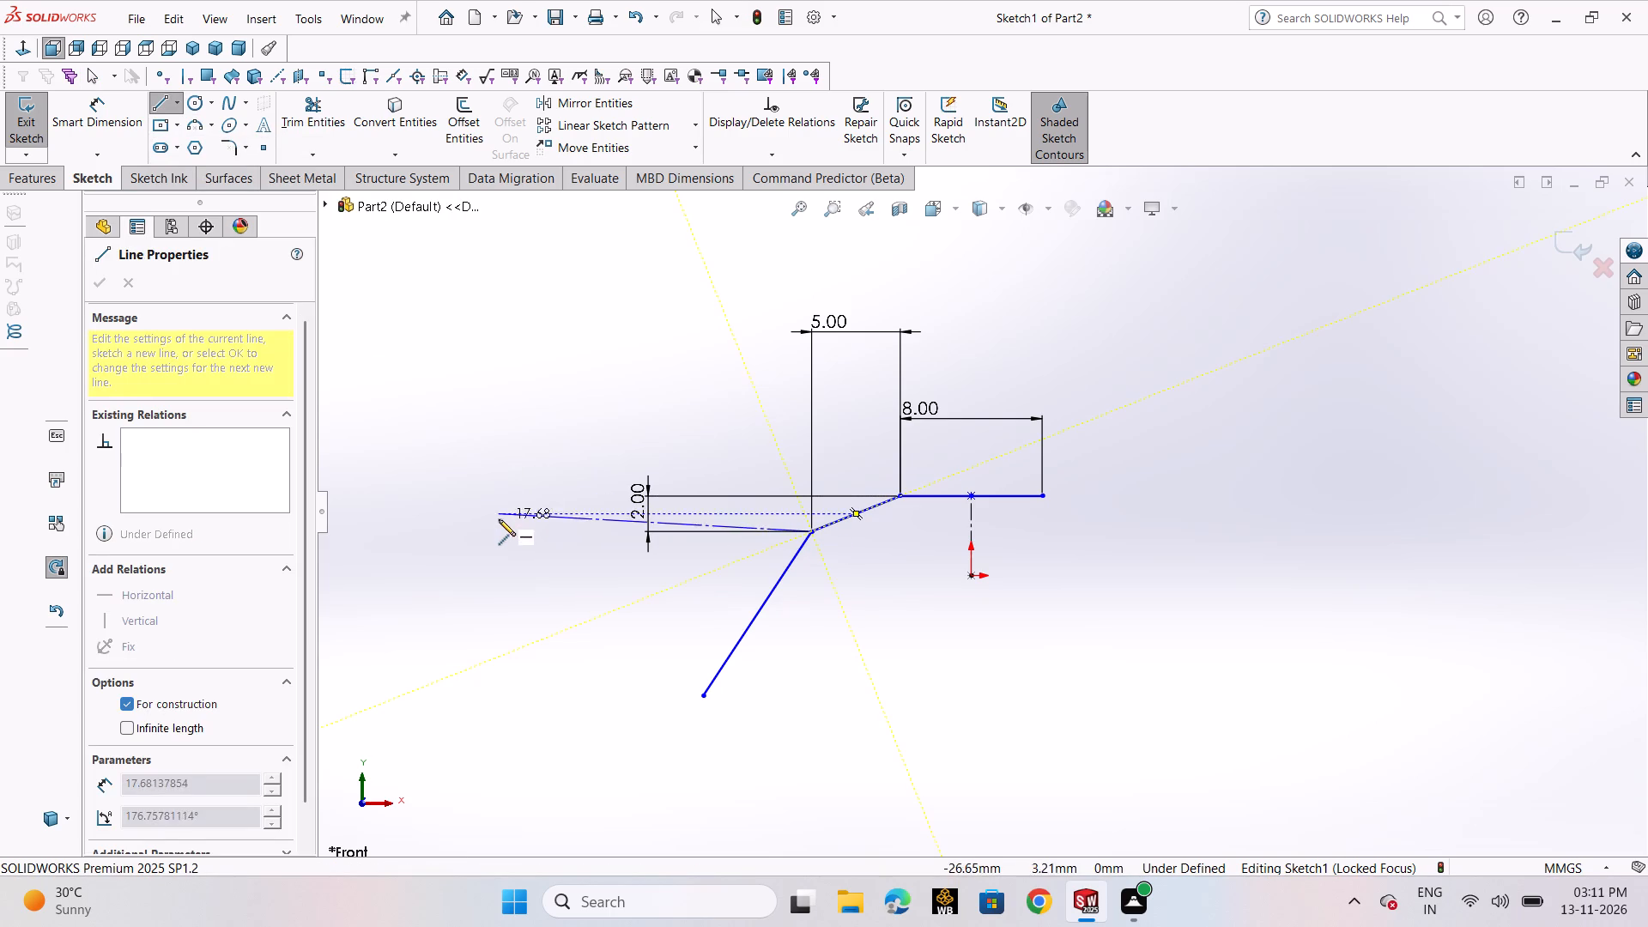
left_click(496, 535)
right_click(496, 535)
left_click(509, 542)
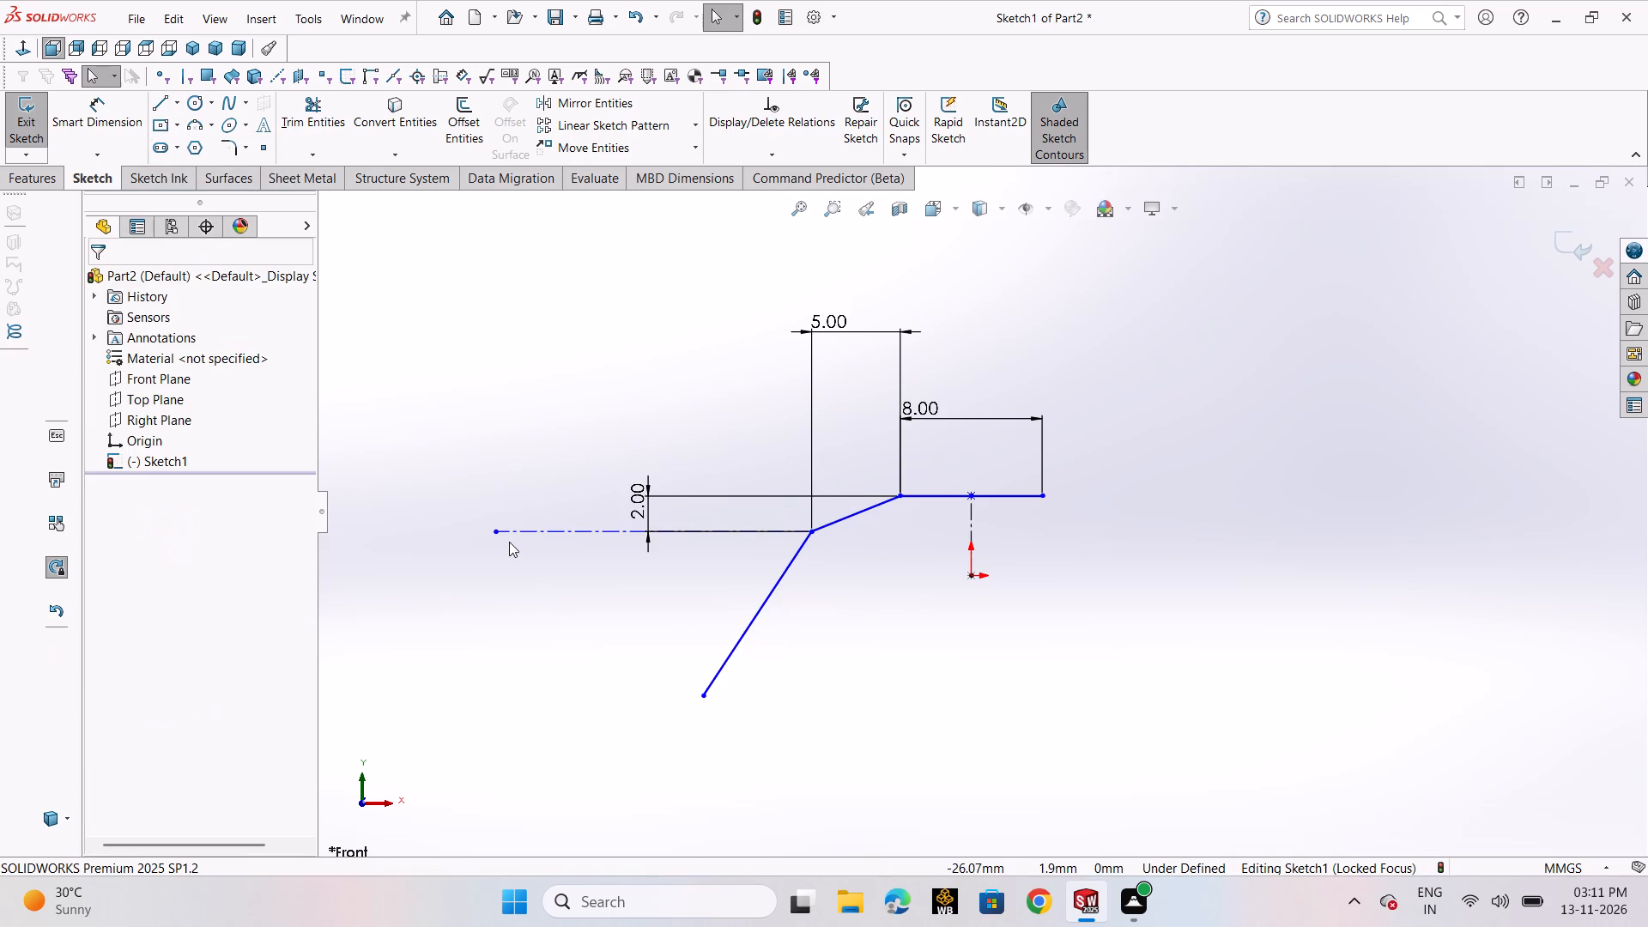
Dimension the angle between the horizontal centerline and the steep line as 70°.
left_click(73, 127)
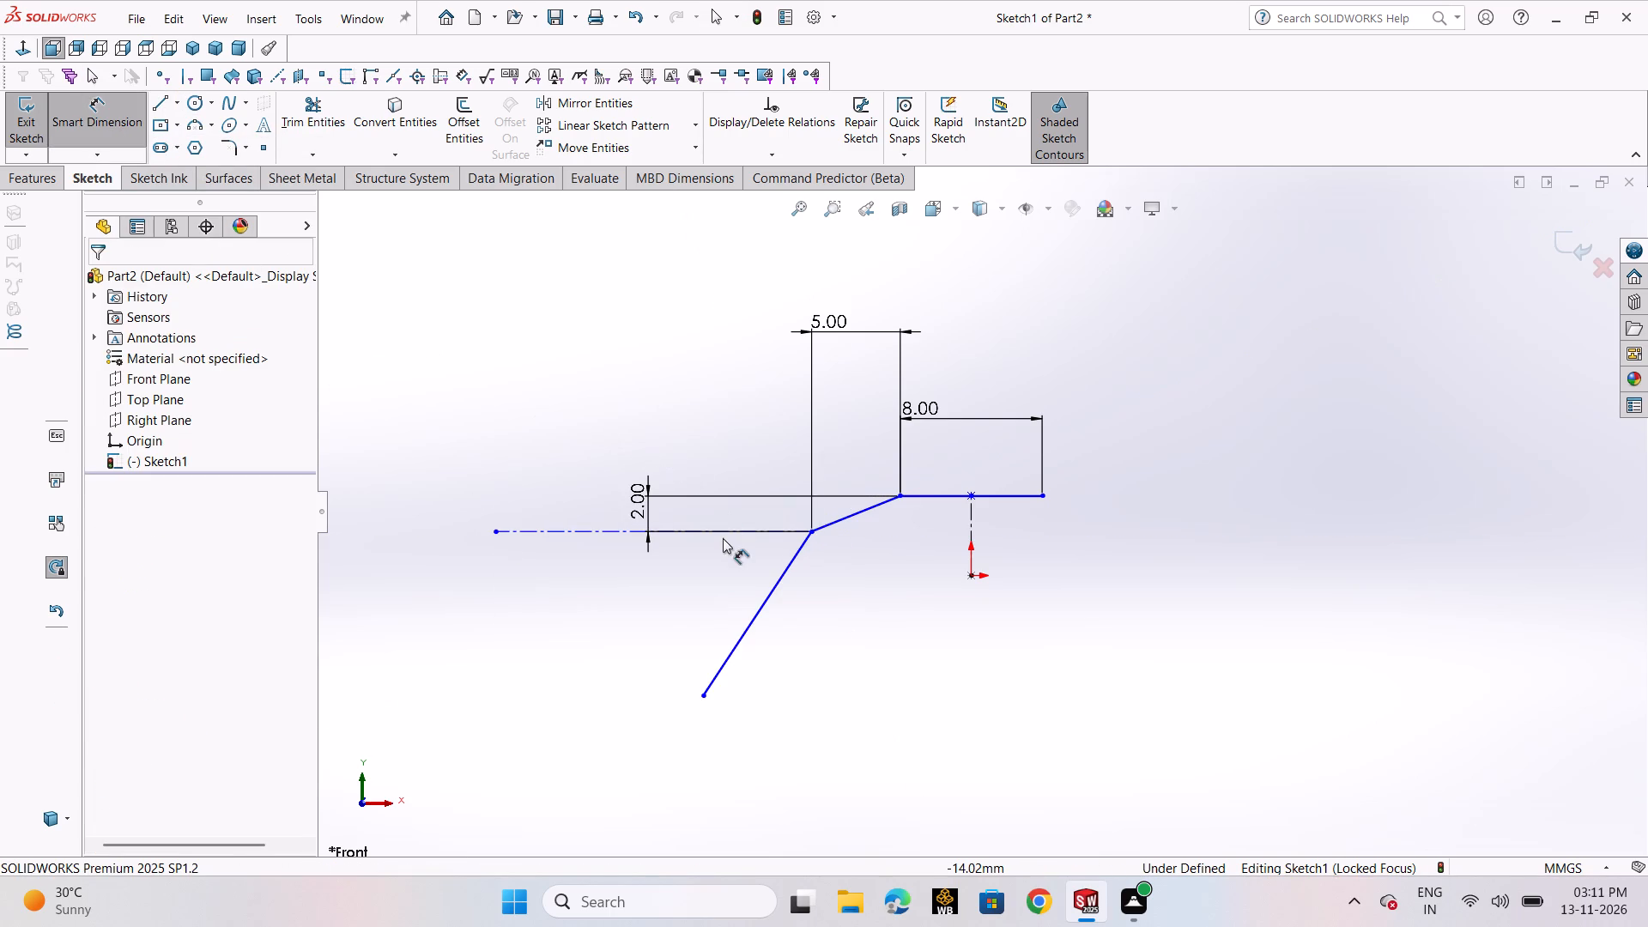
left_click(723, 535)
left_click(763, 606)
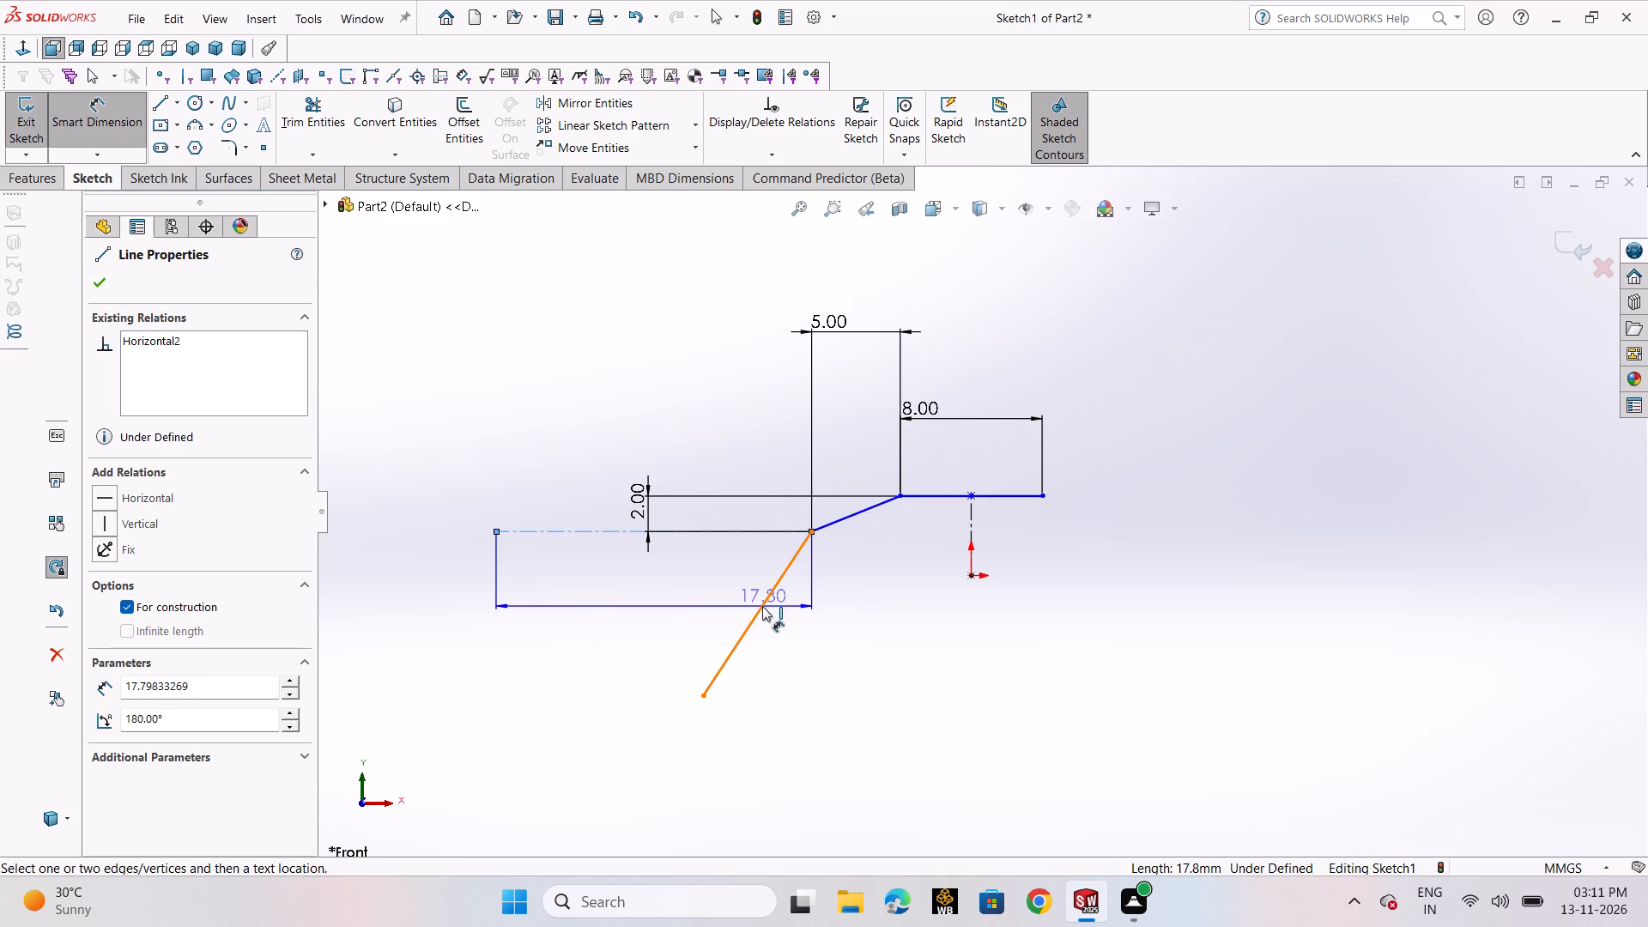
left_click(658, 627)
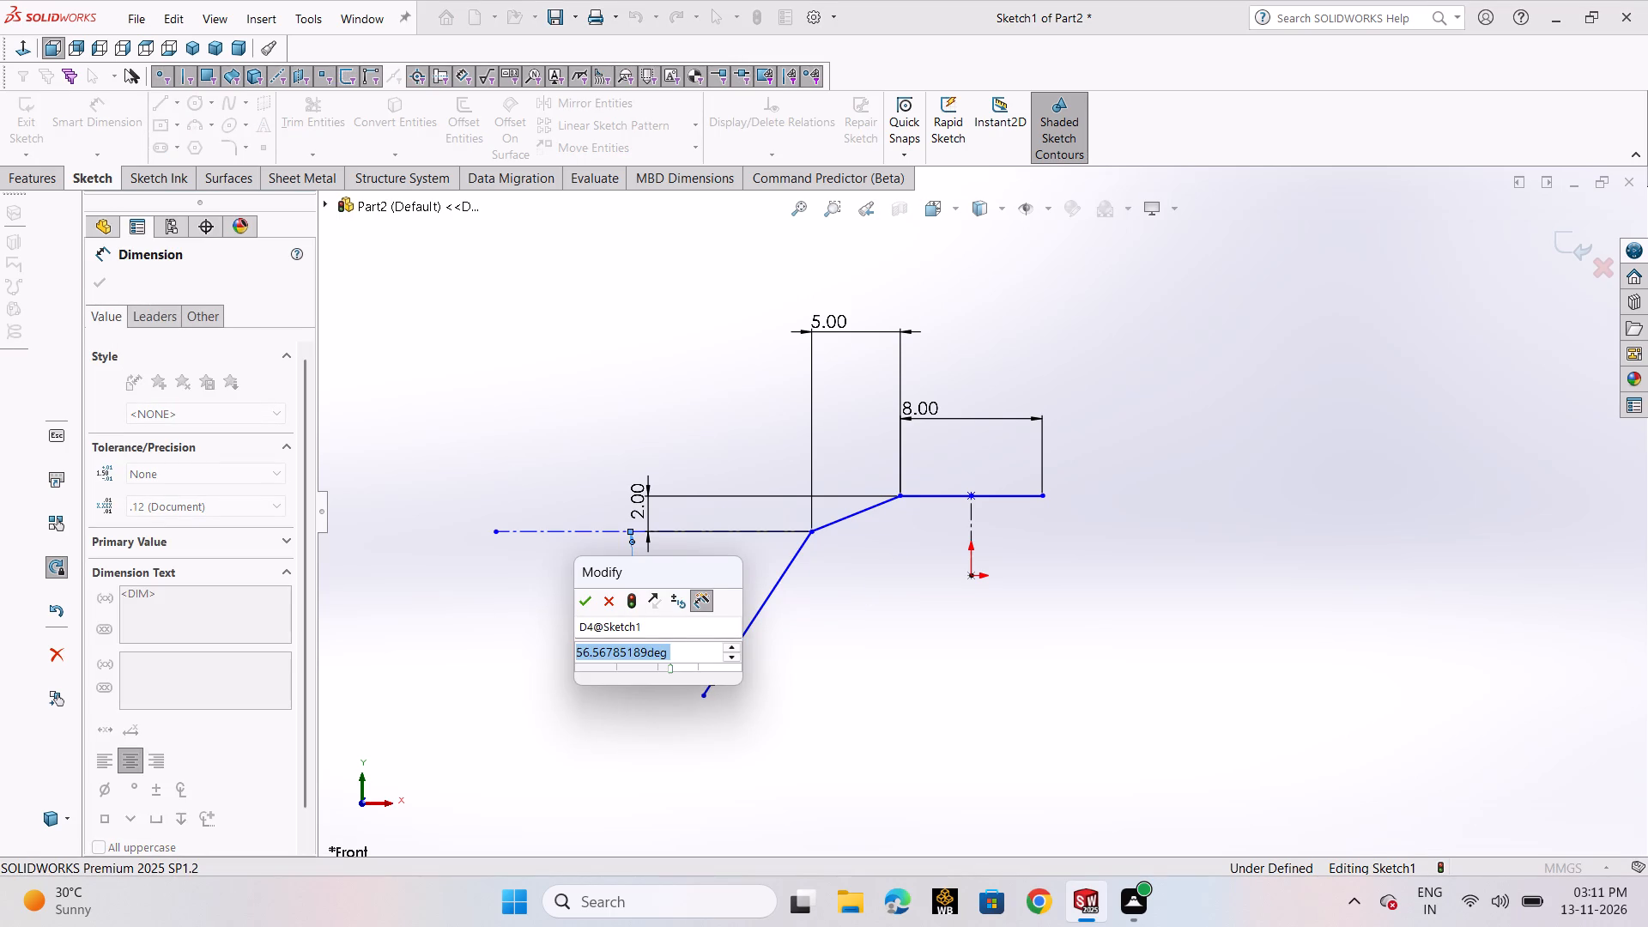
type("70")
key("Return")
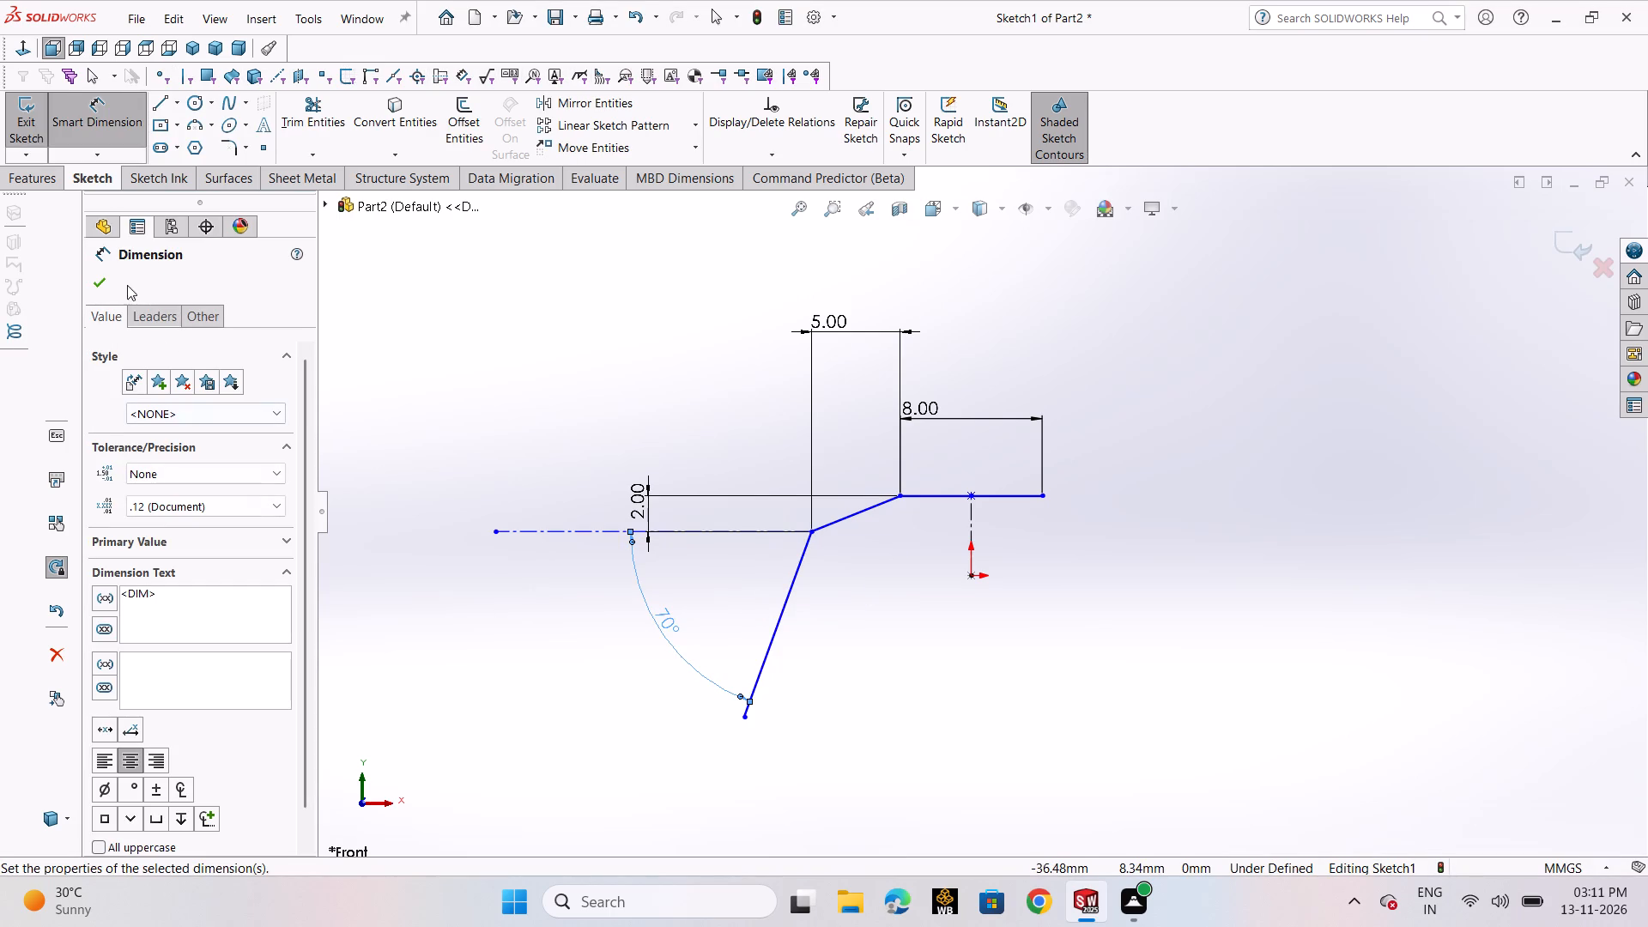
left_click(104, 278)
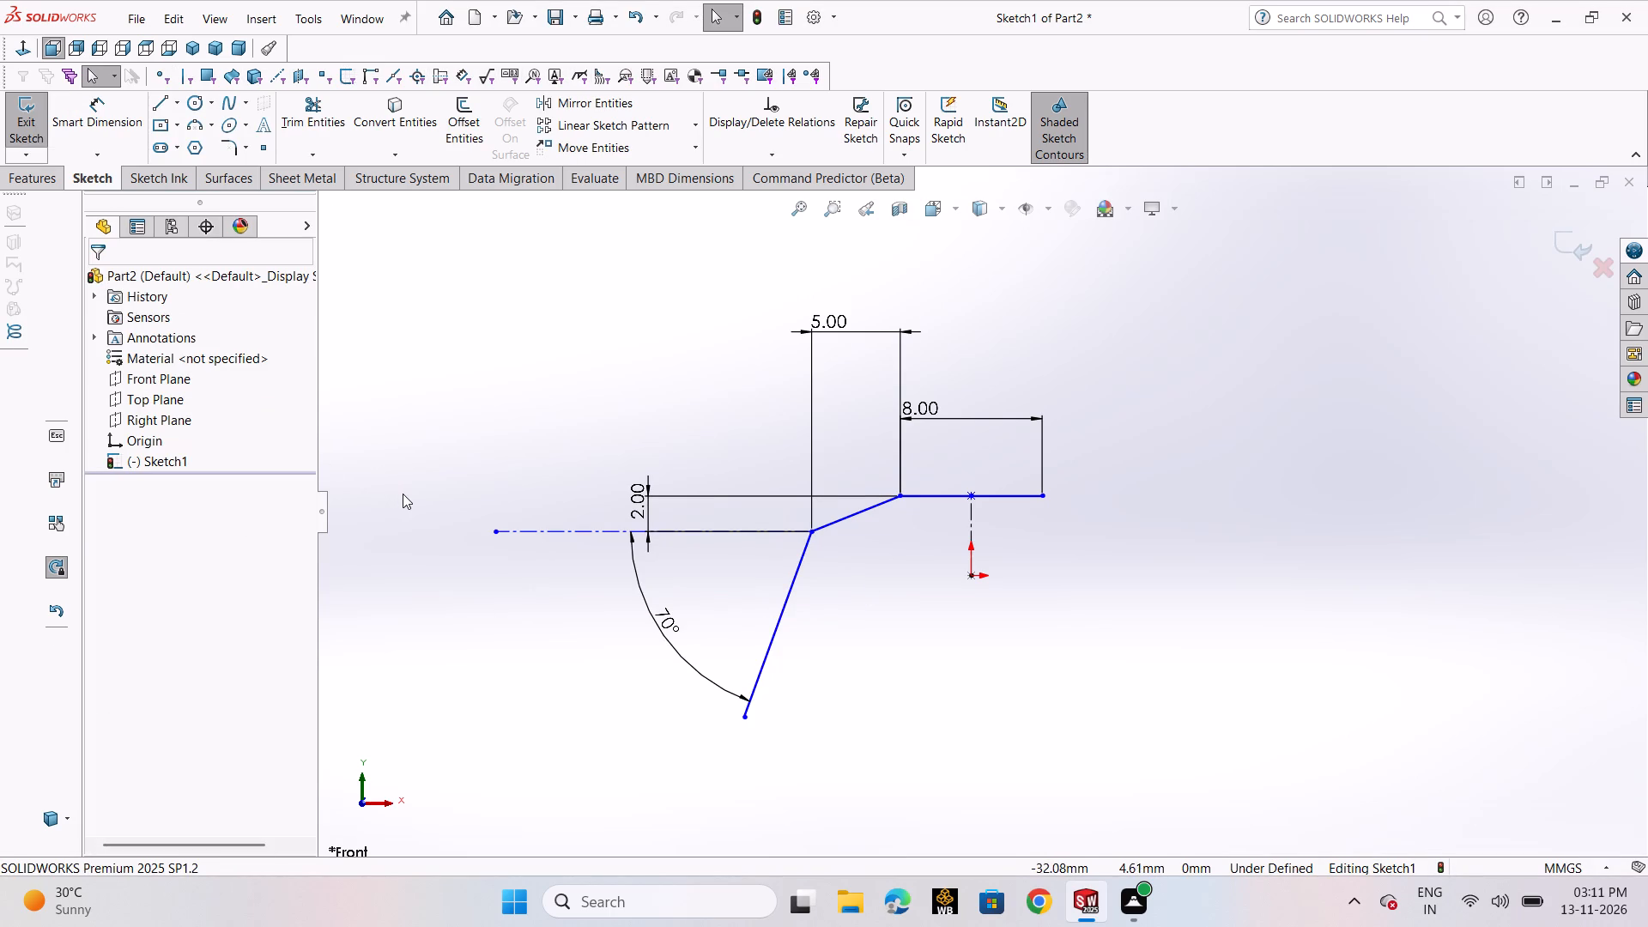
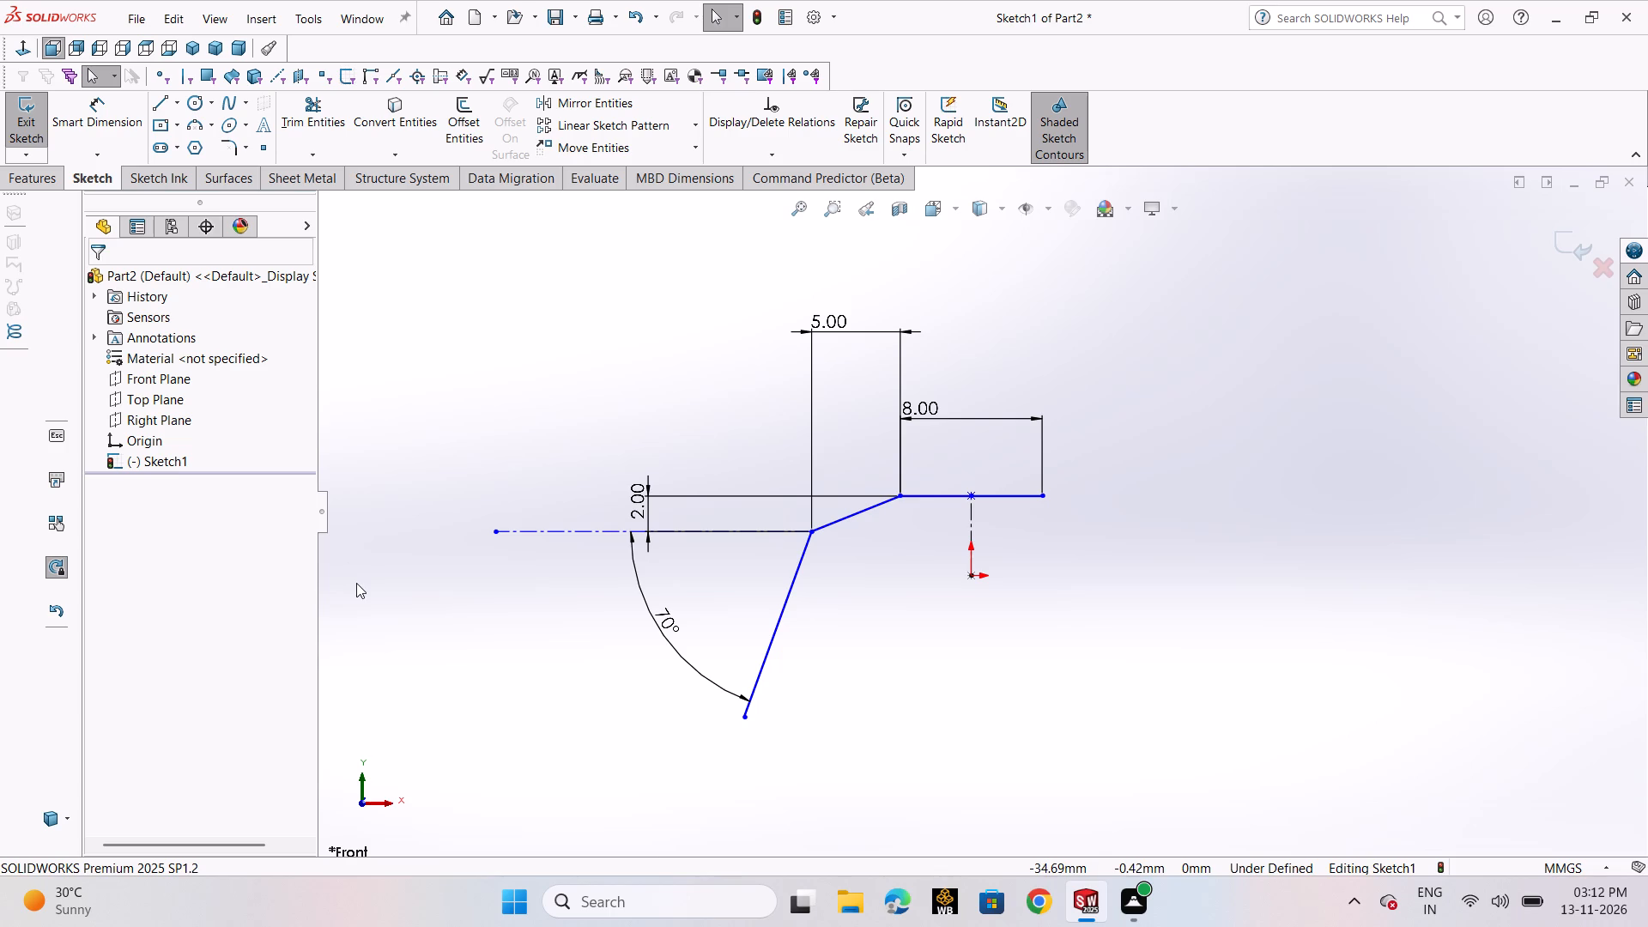
Sketch a line about 8.75 mm long, down and outward from the right end of the 8 mm horizontal line.
scroll(821, 579, "up", 1)
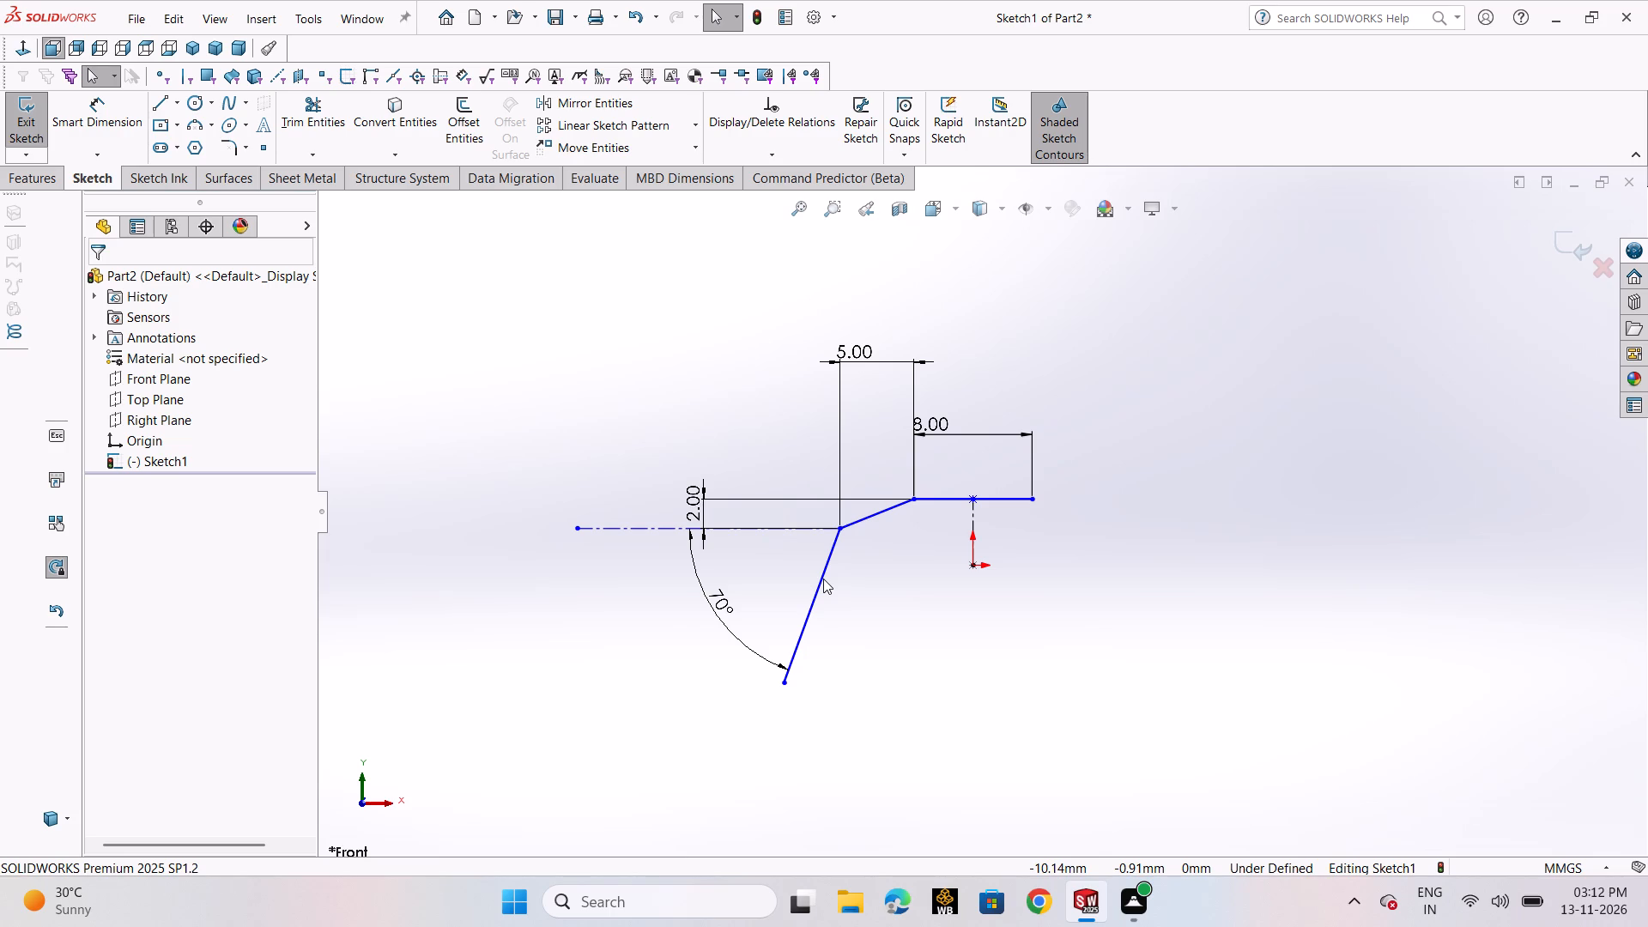
left_click(159, 106)
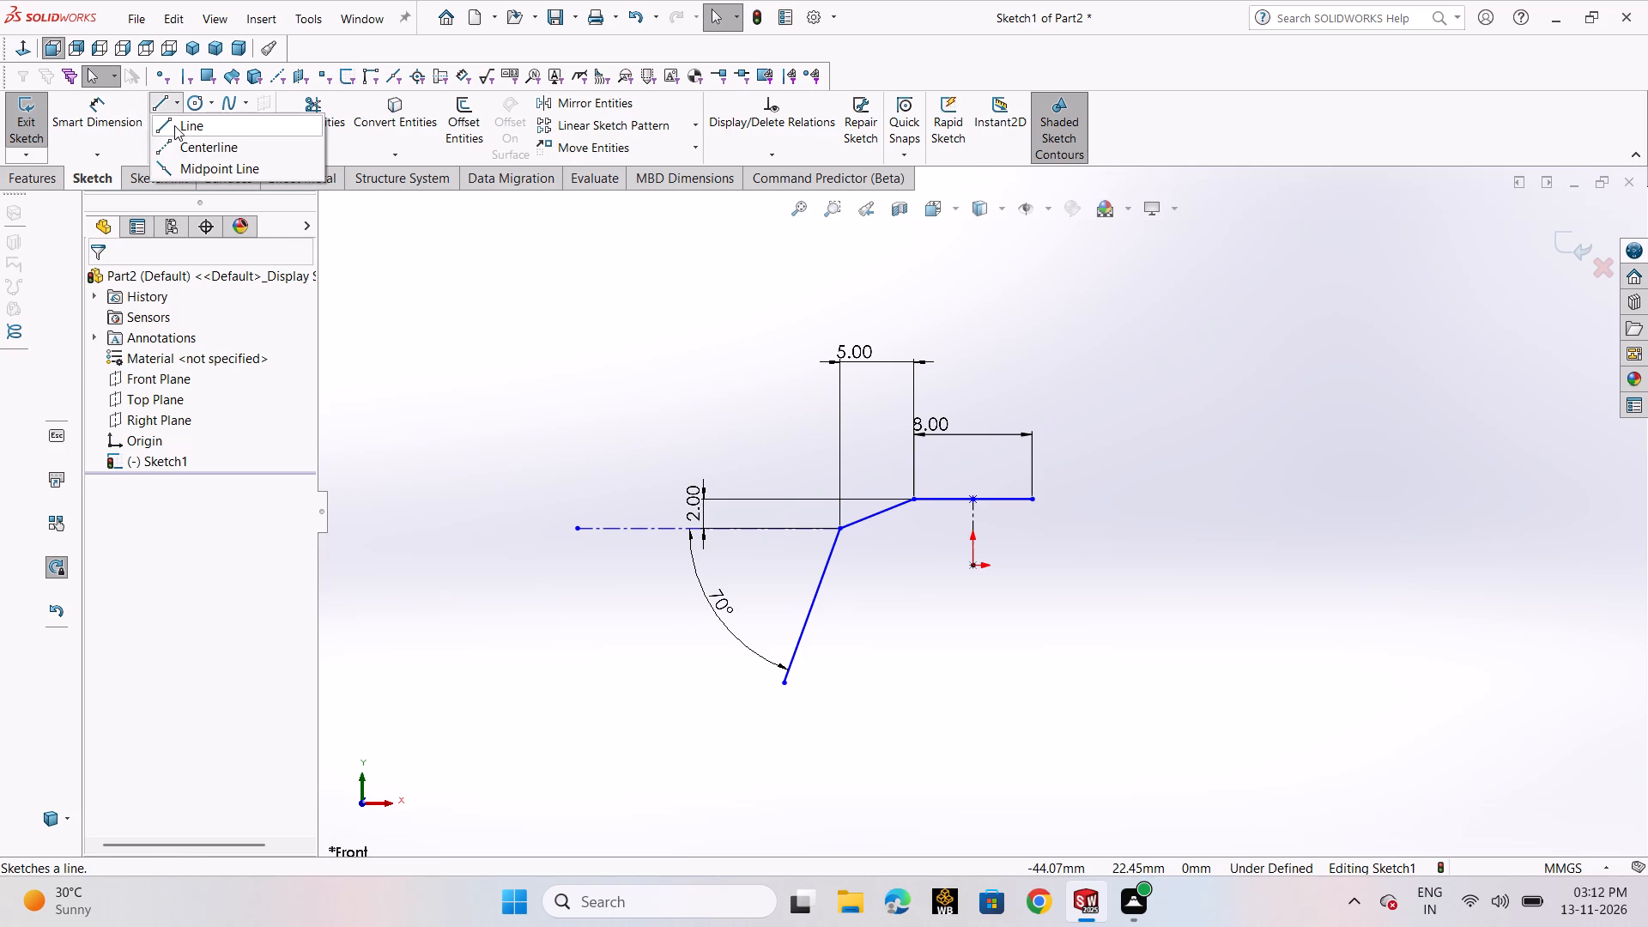
left_click(174, 125)
left_click(1033, 498)
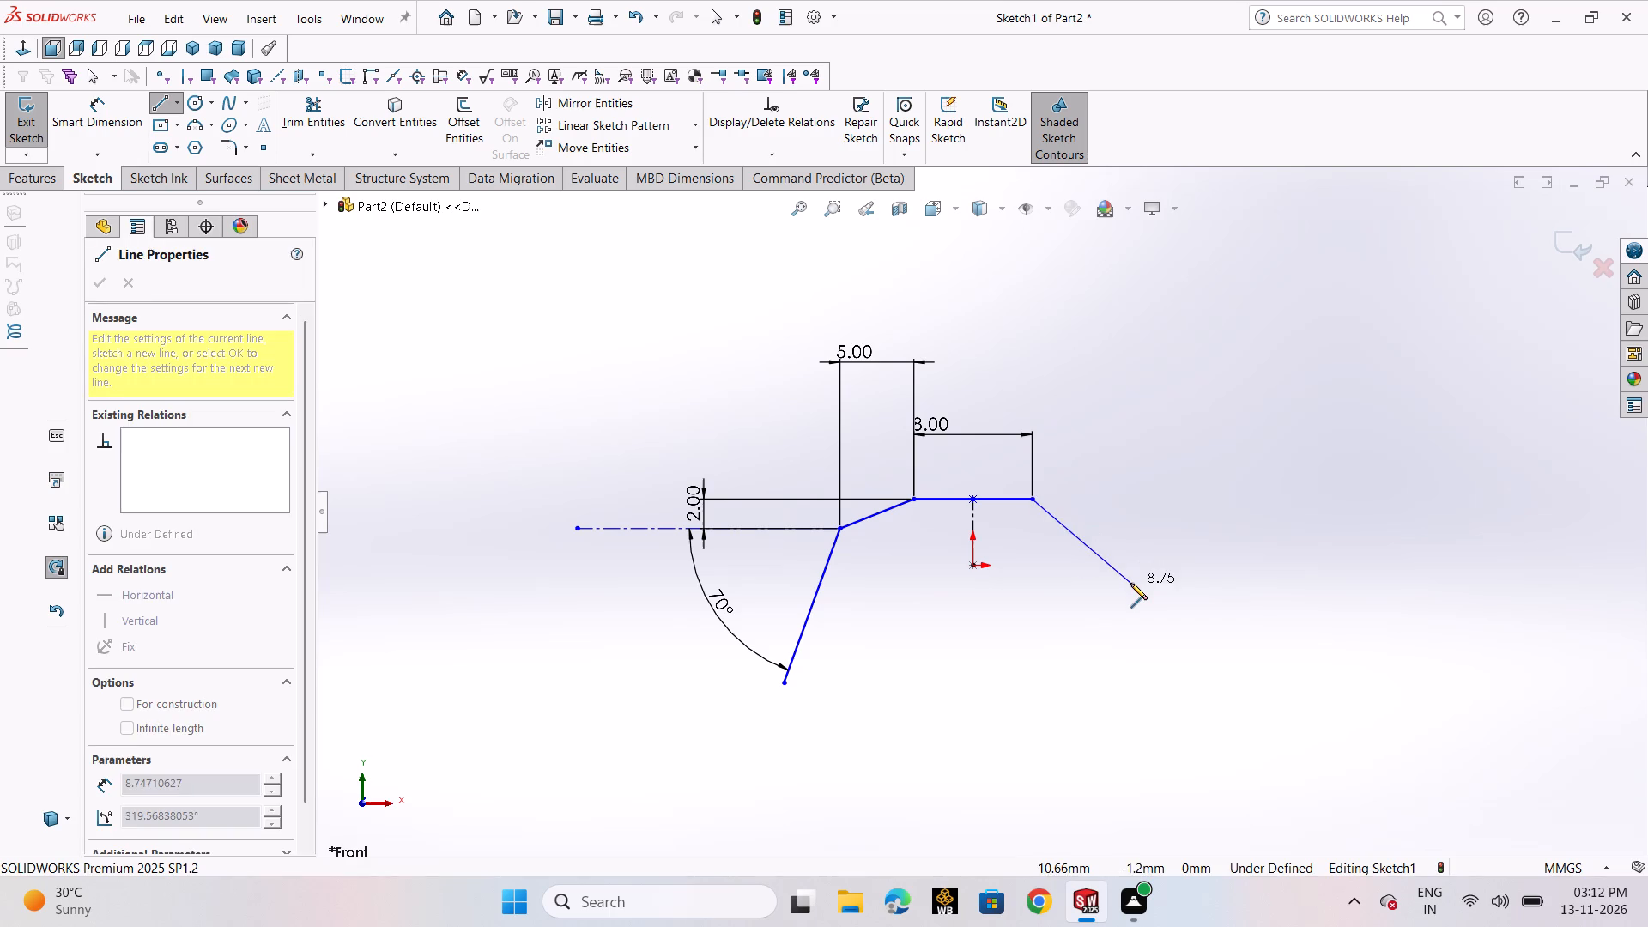
left_click(1130, 583)
right_click(1130, 583)
left_click(1154, 592)
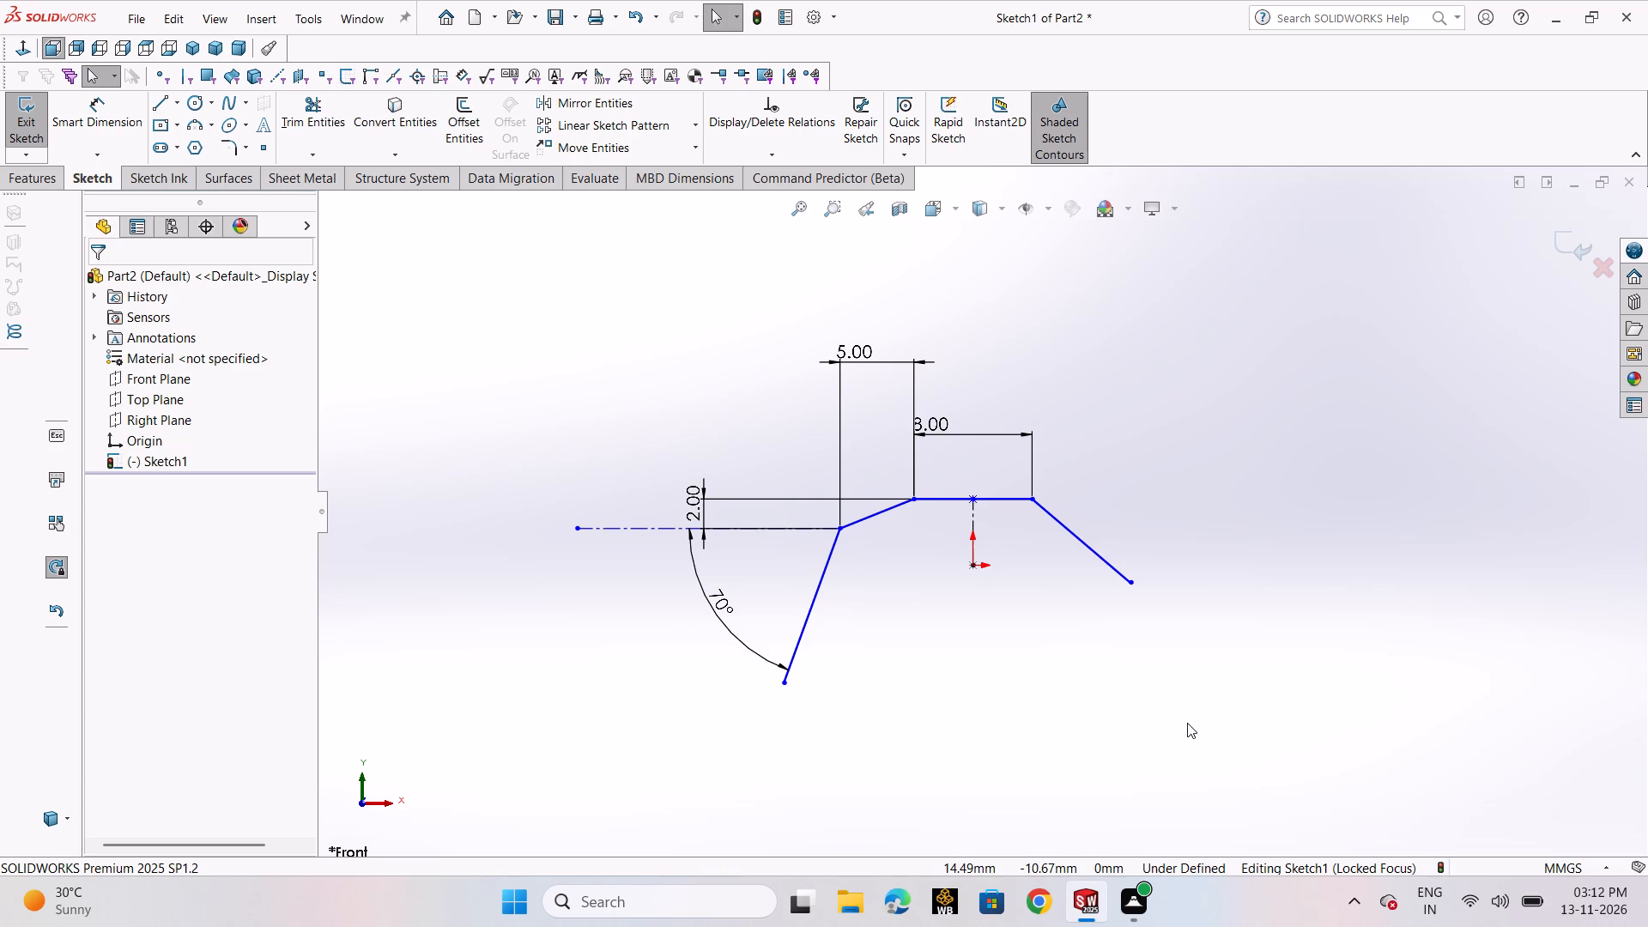
Add an equal-length relation between the two sloped lines adjoining the 8 mm horizontal line.
left_click(132, 142)
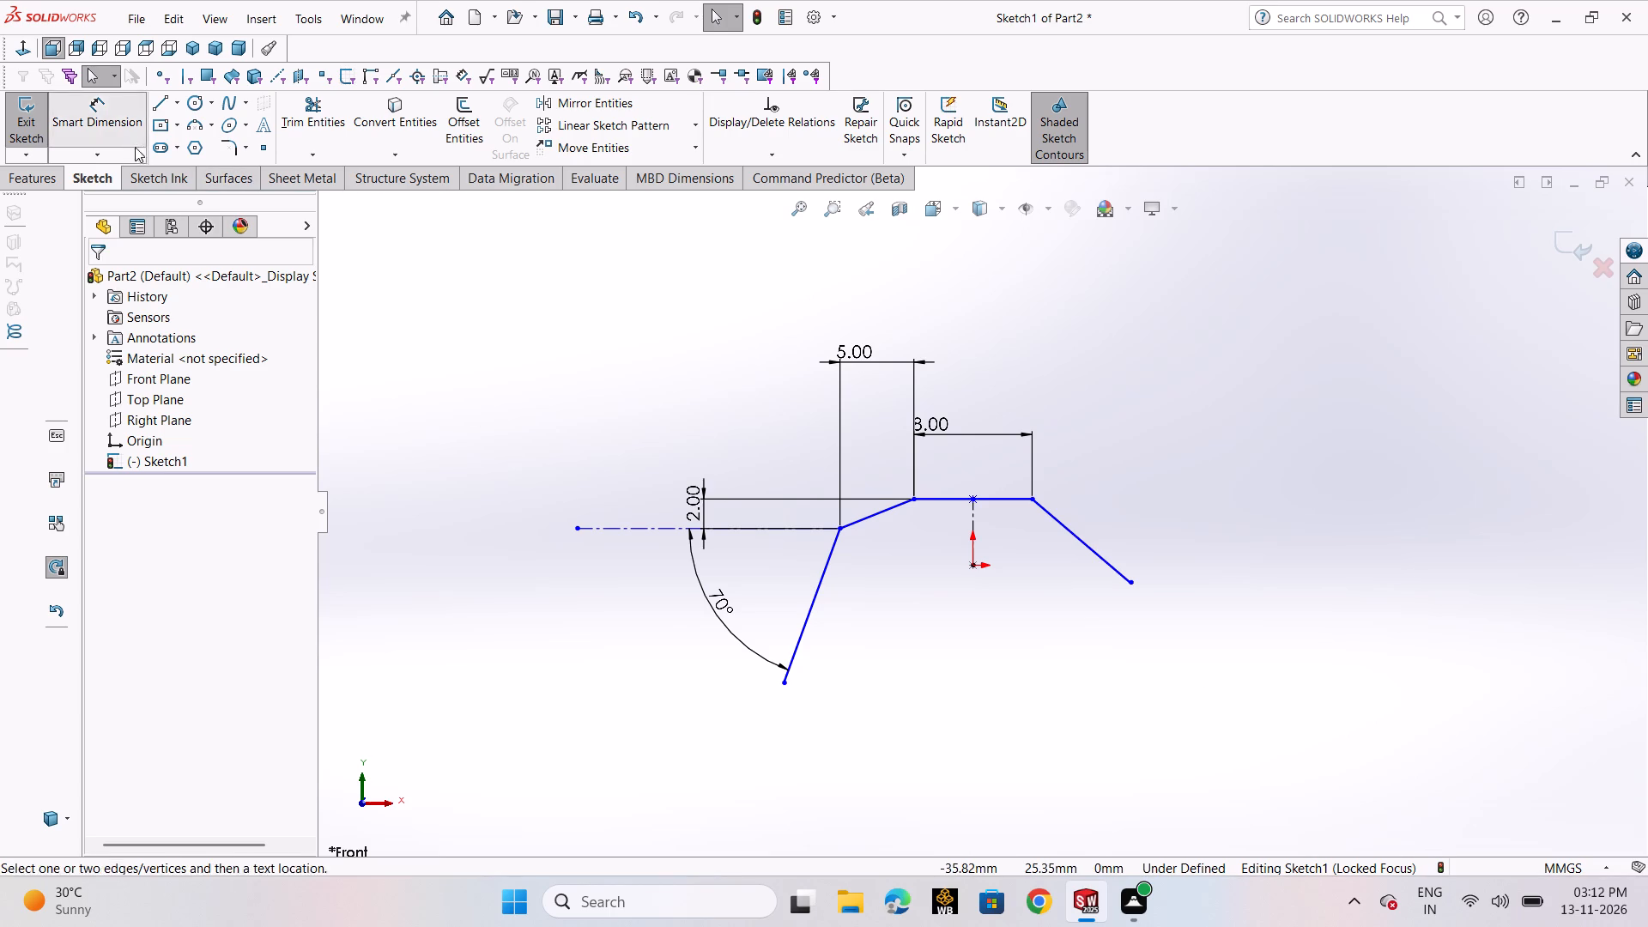
left_click(786, 154)
left_click(788, 188)
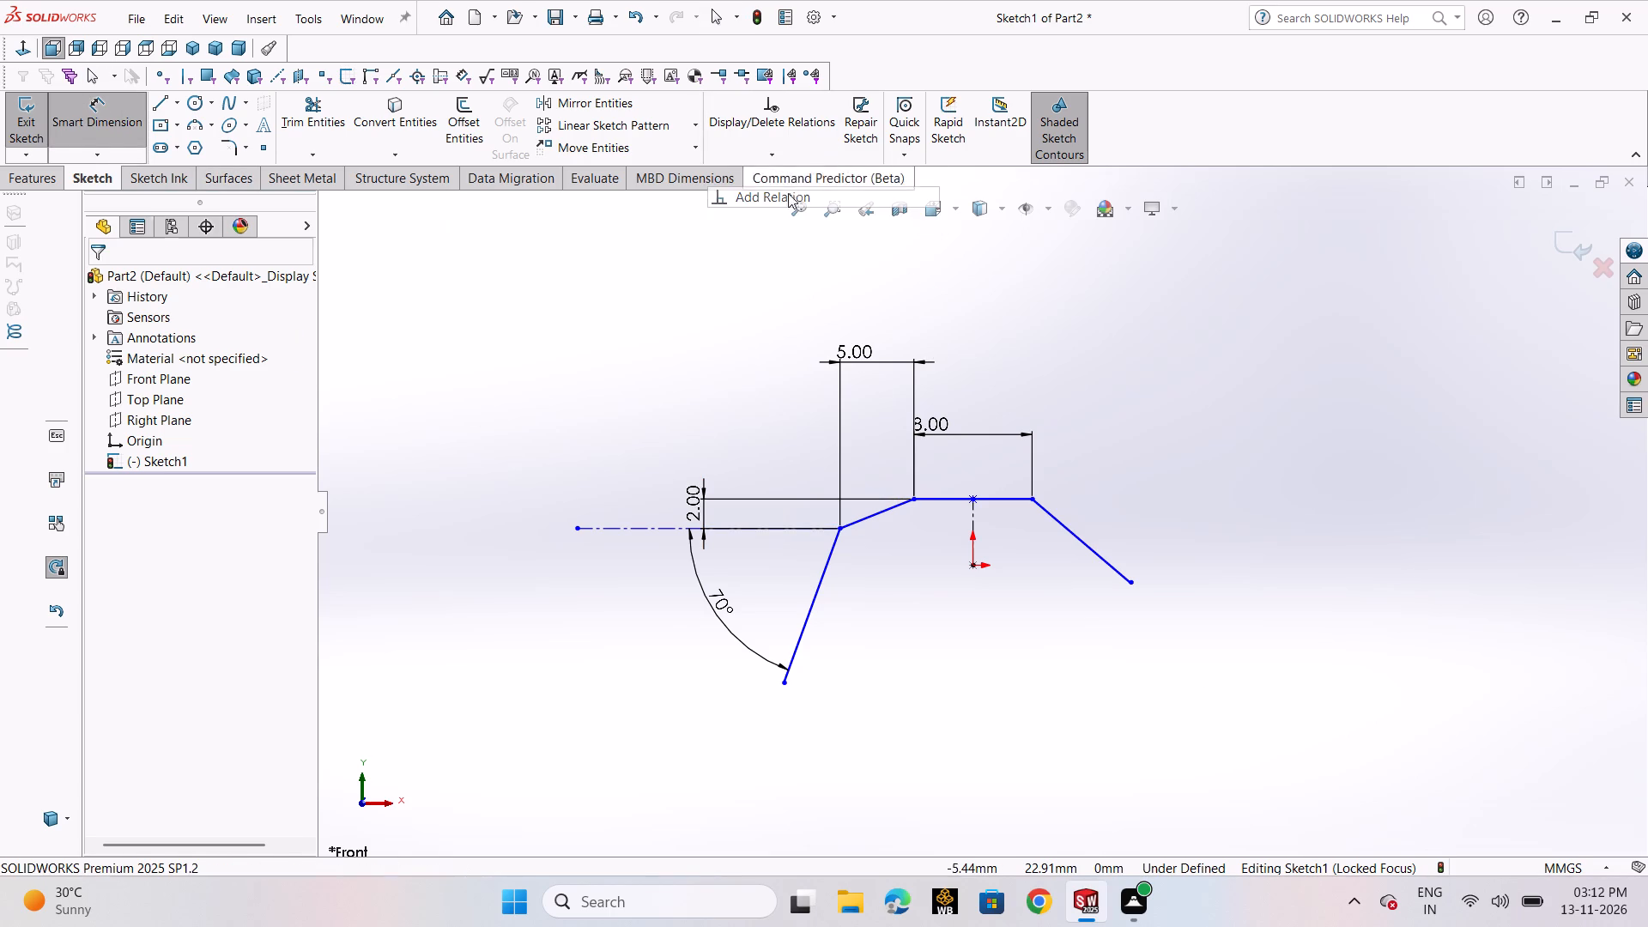
left_click(1063, 521)
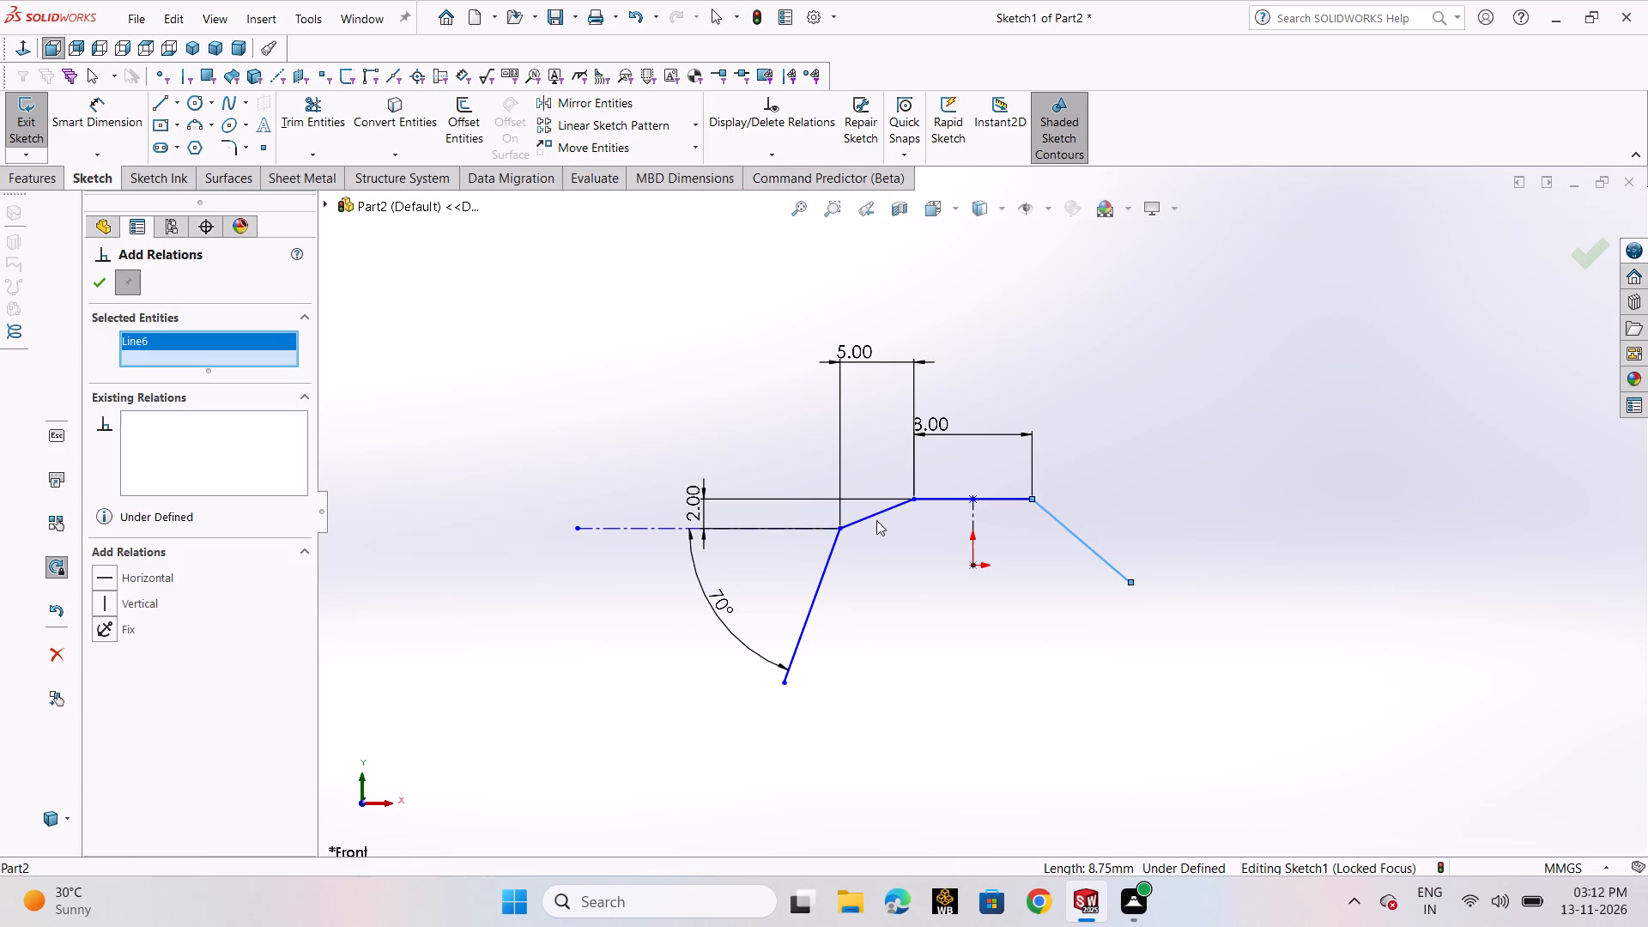
left_click(875, 515)
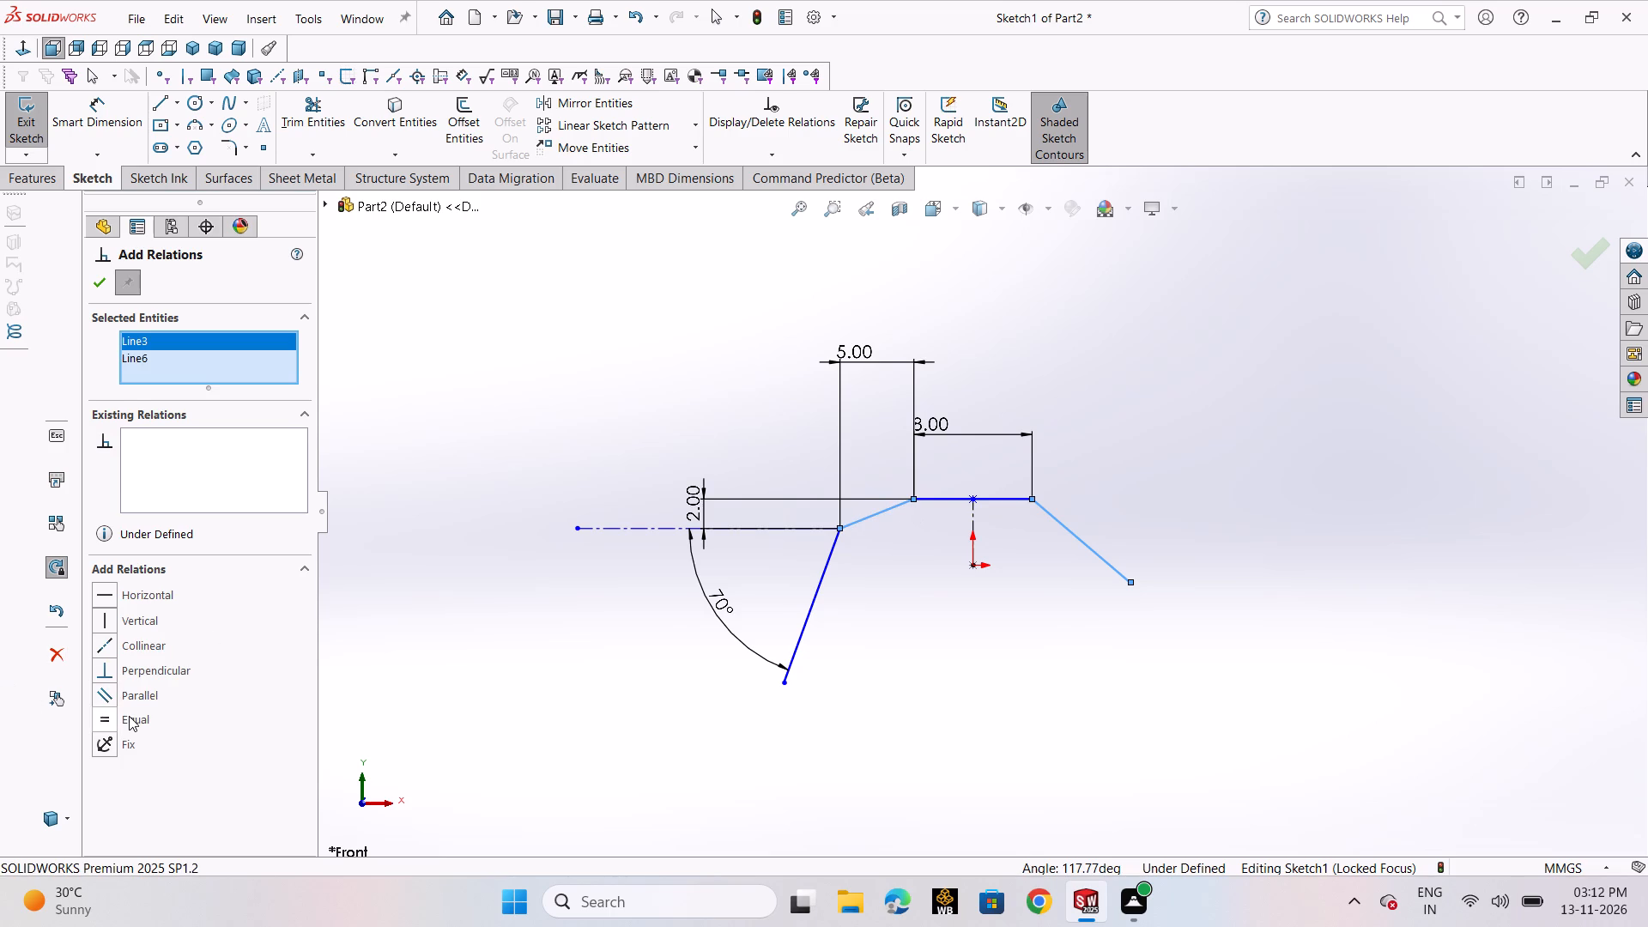
left_click(130, 718)
left_click(136, 643)
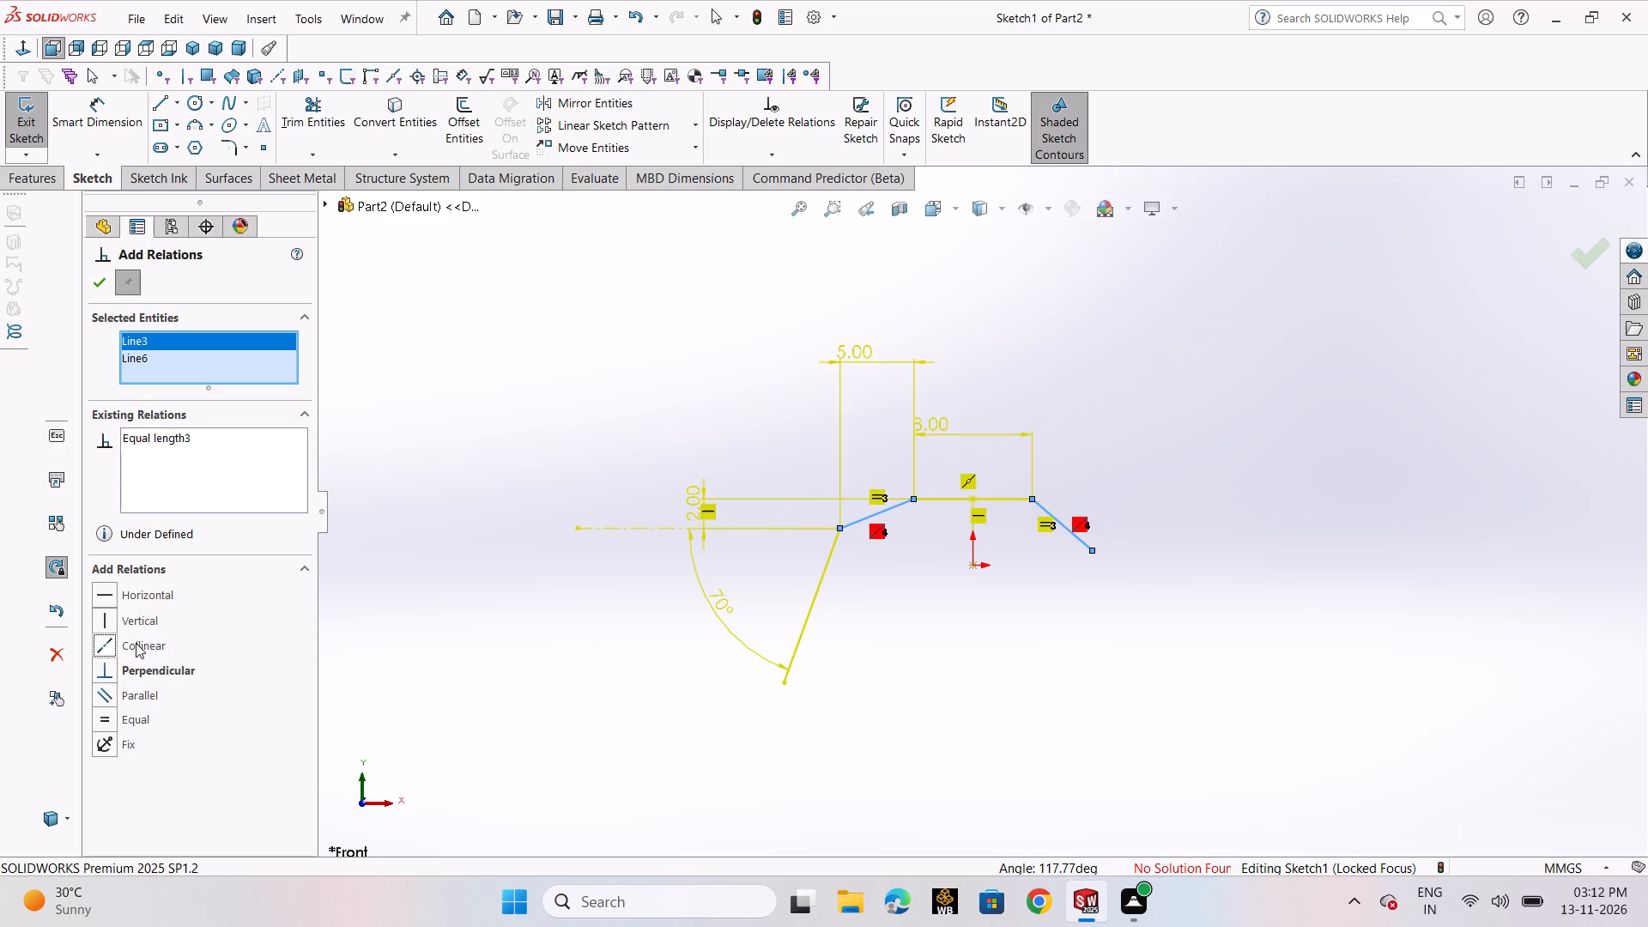
right_click(198, 439)
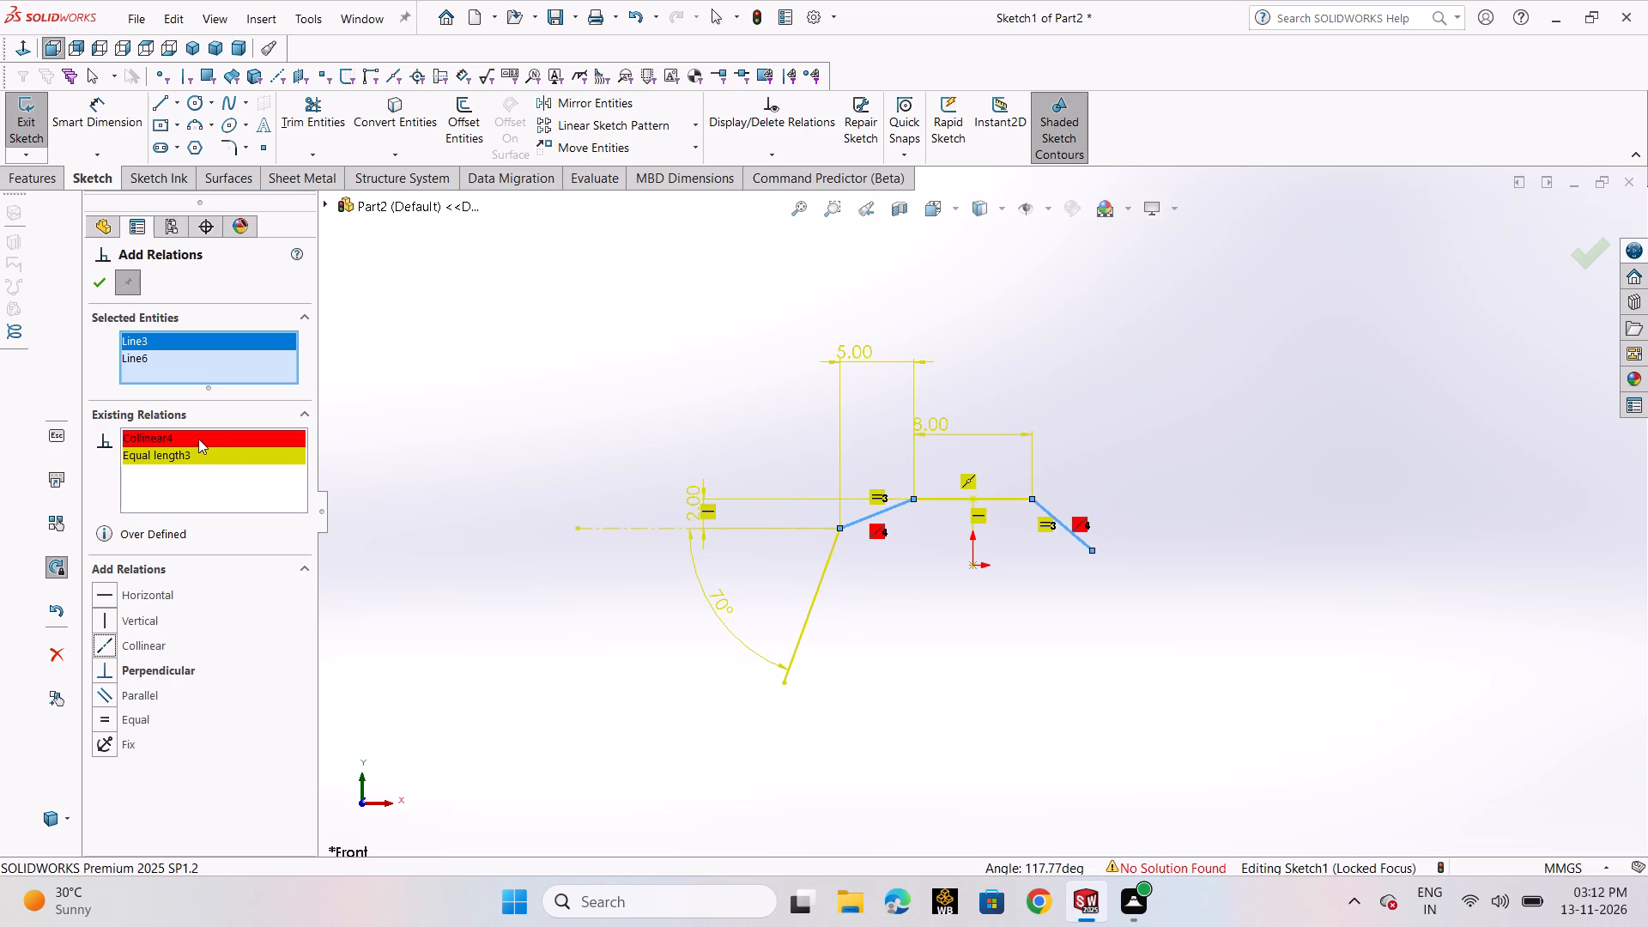
left_click(226, 466)
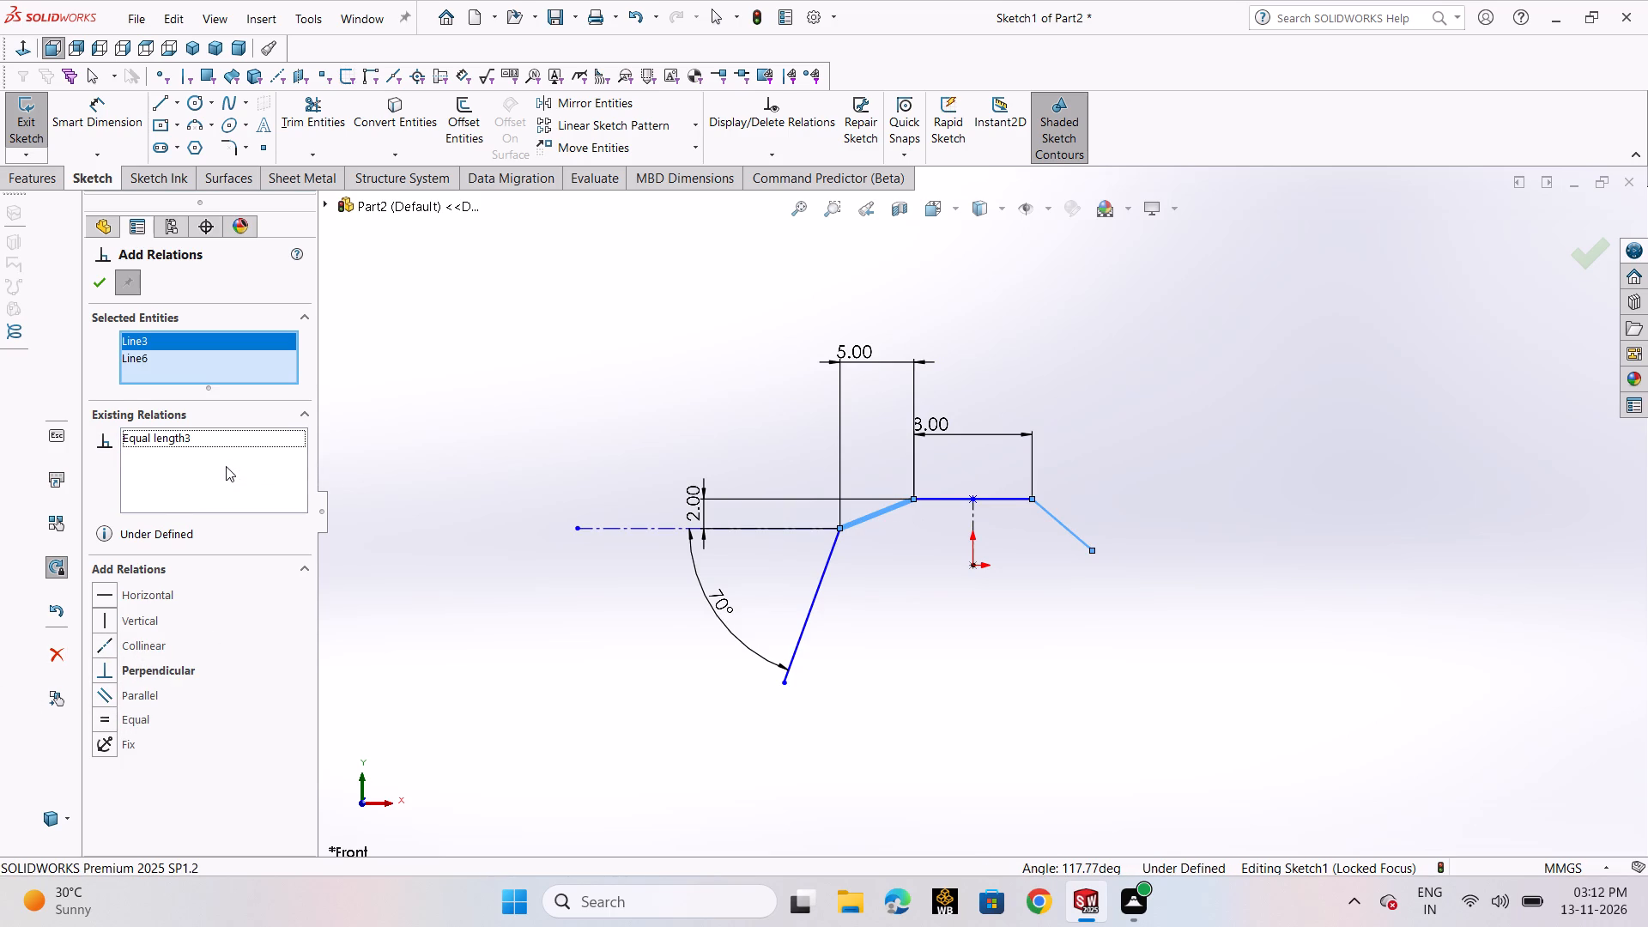
left_click(104, 286)
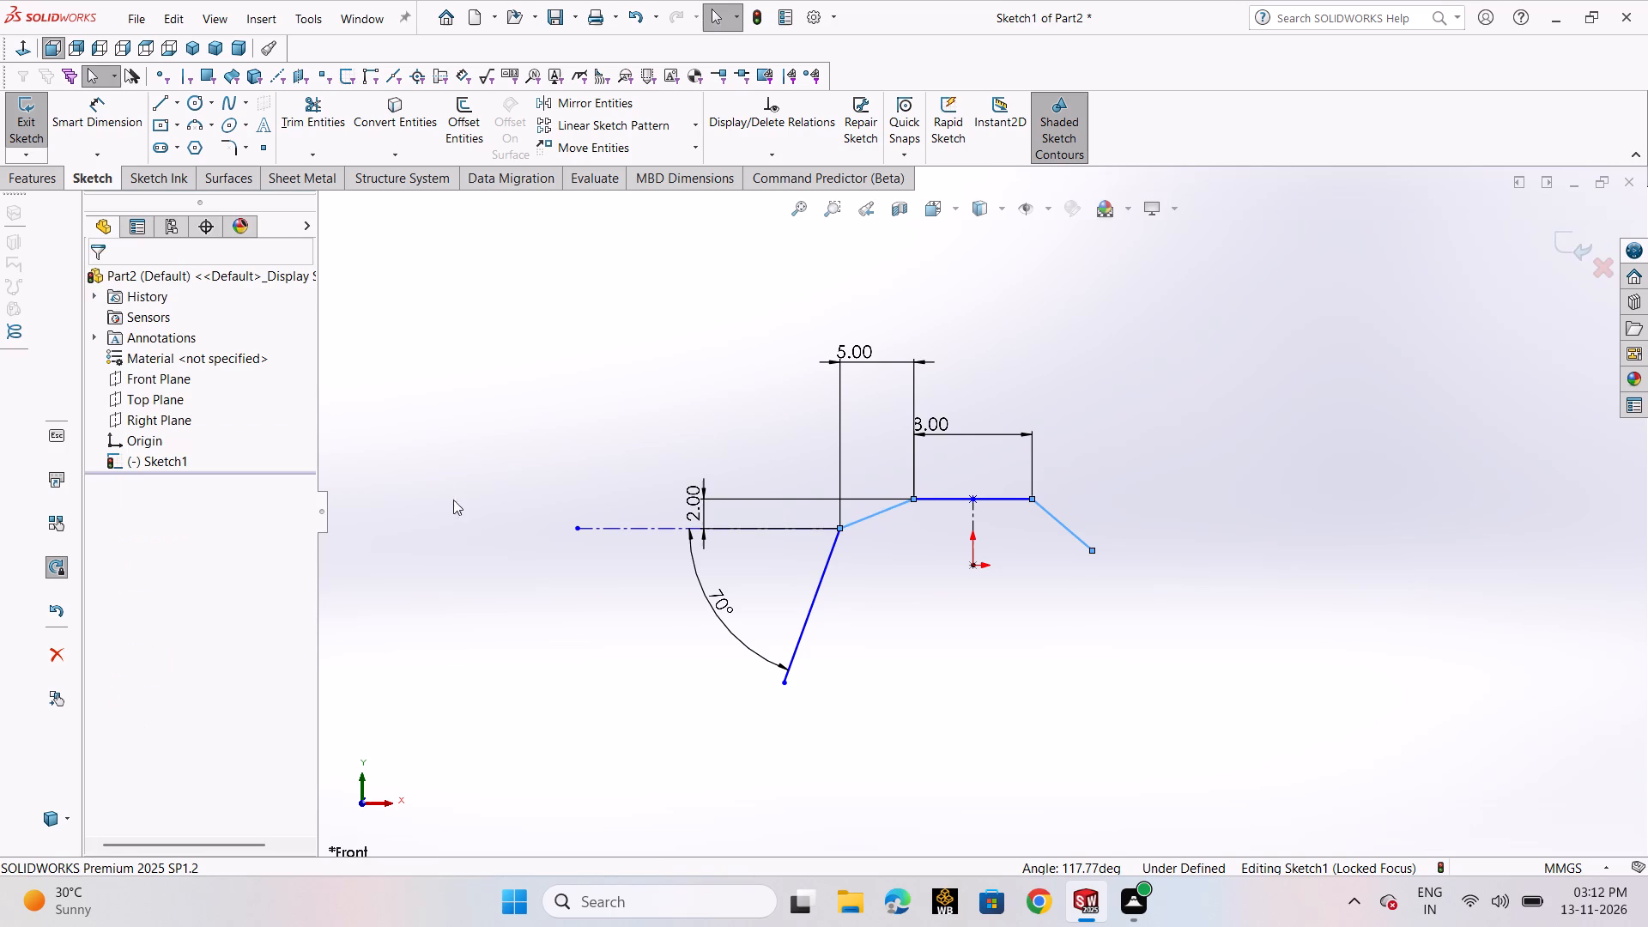
left_click(463, 506)
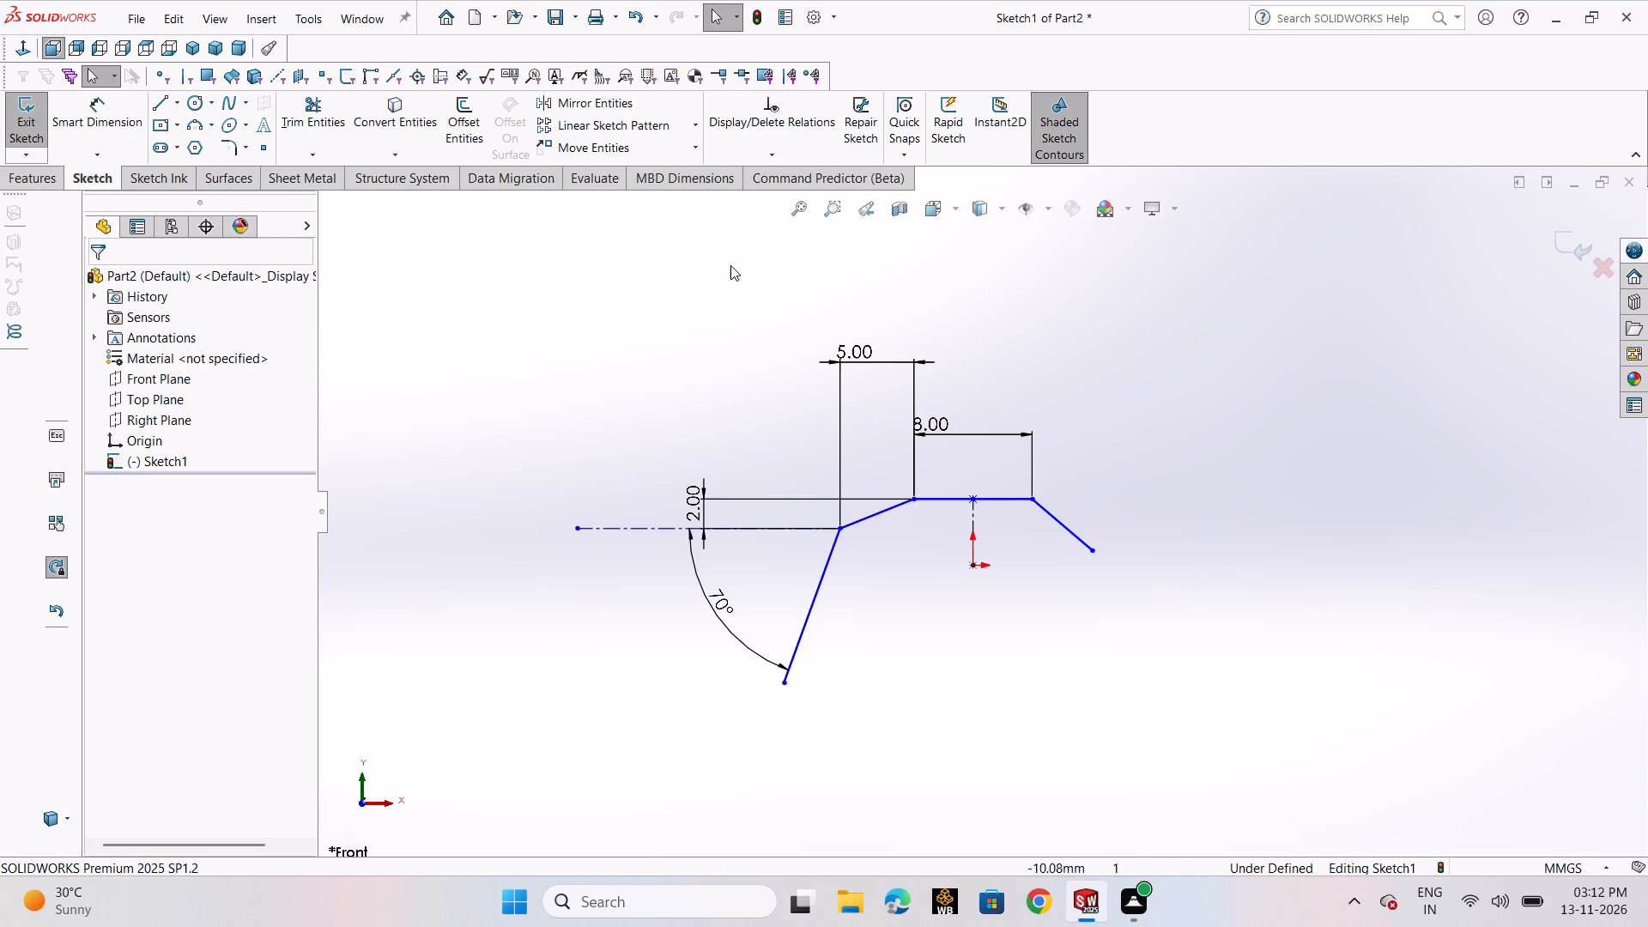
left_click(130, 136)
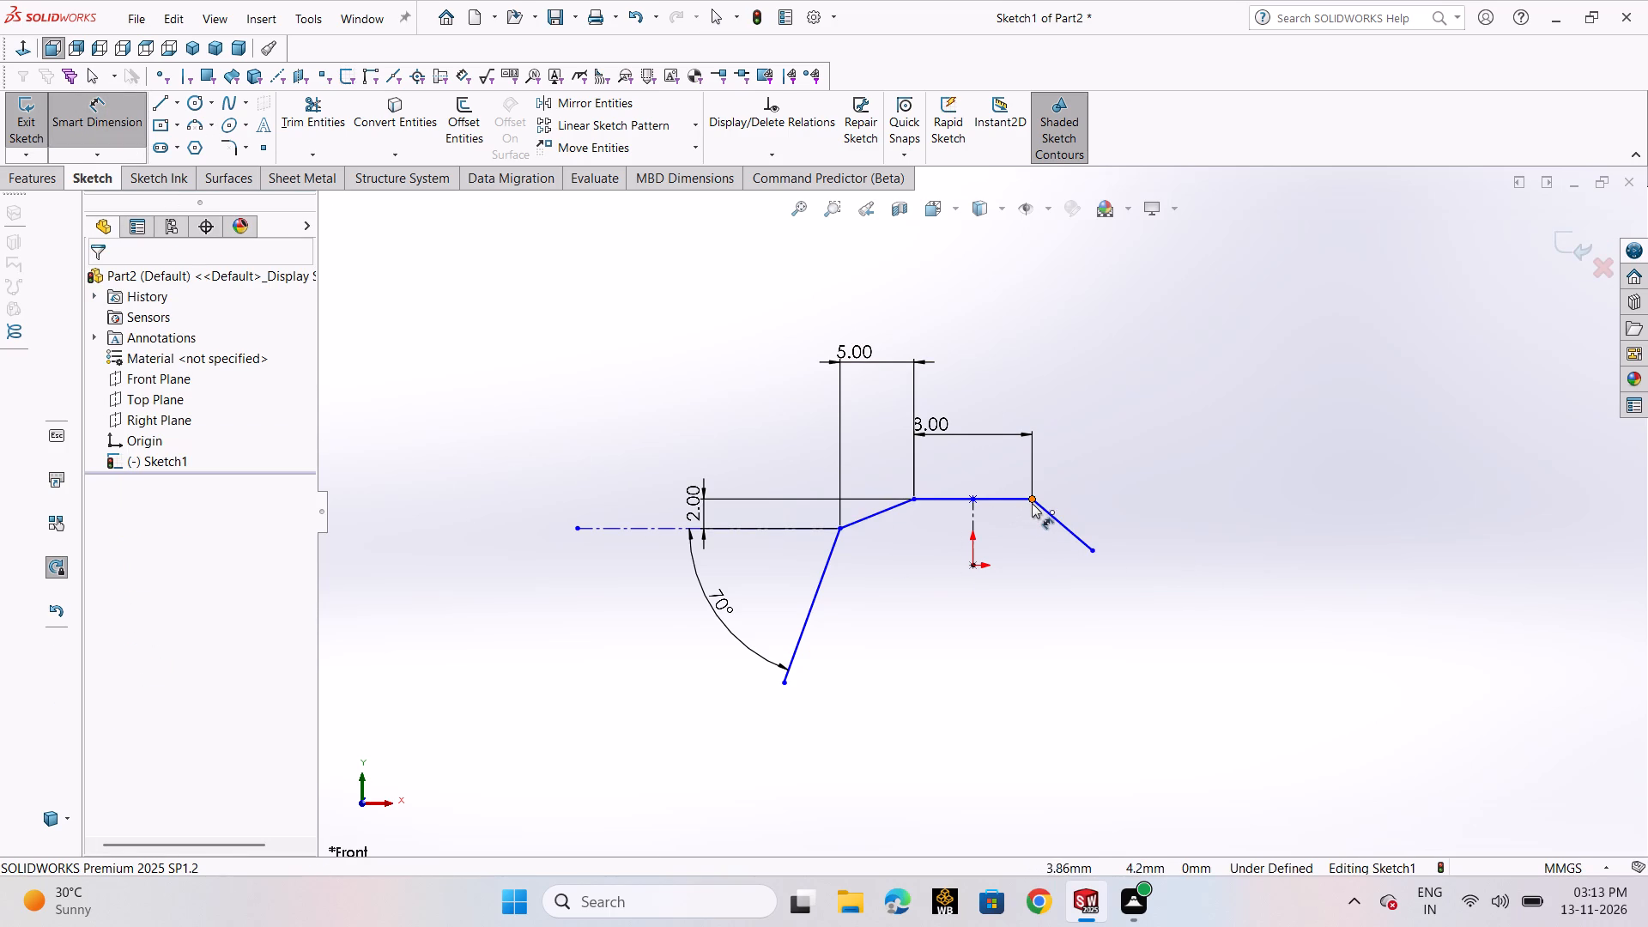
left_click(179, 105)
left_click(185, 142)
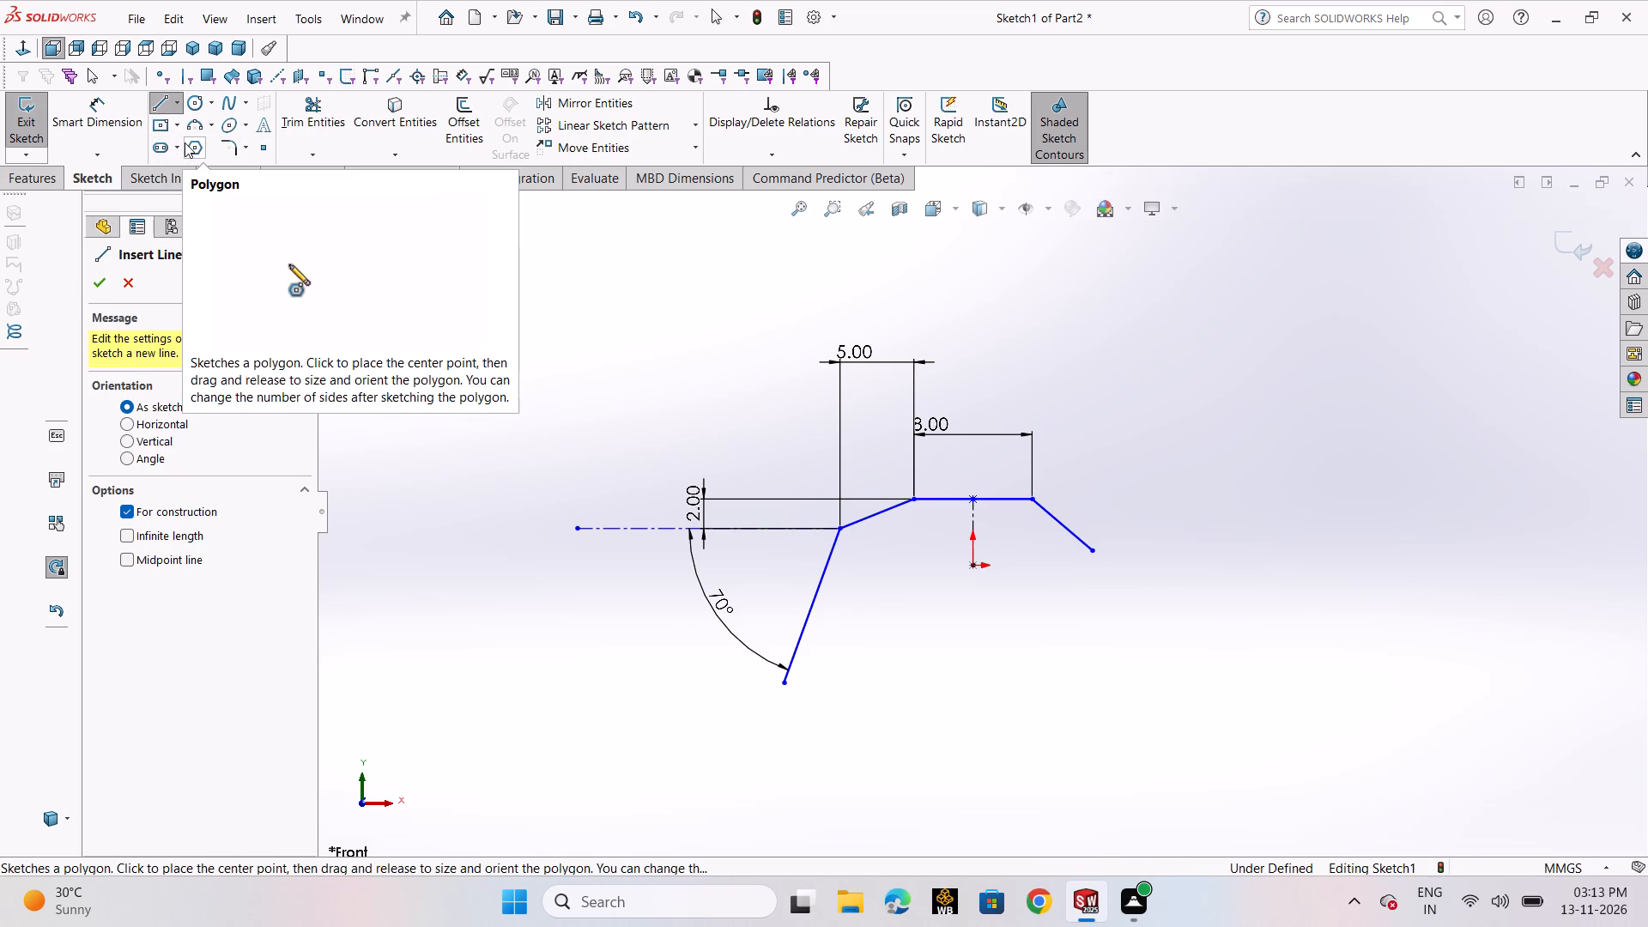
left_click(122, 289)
Dimension the vertical distance from the 8 mm line to the lower end of the right-hand sloped line as 2 mm.
left_click(104, 130)
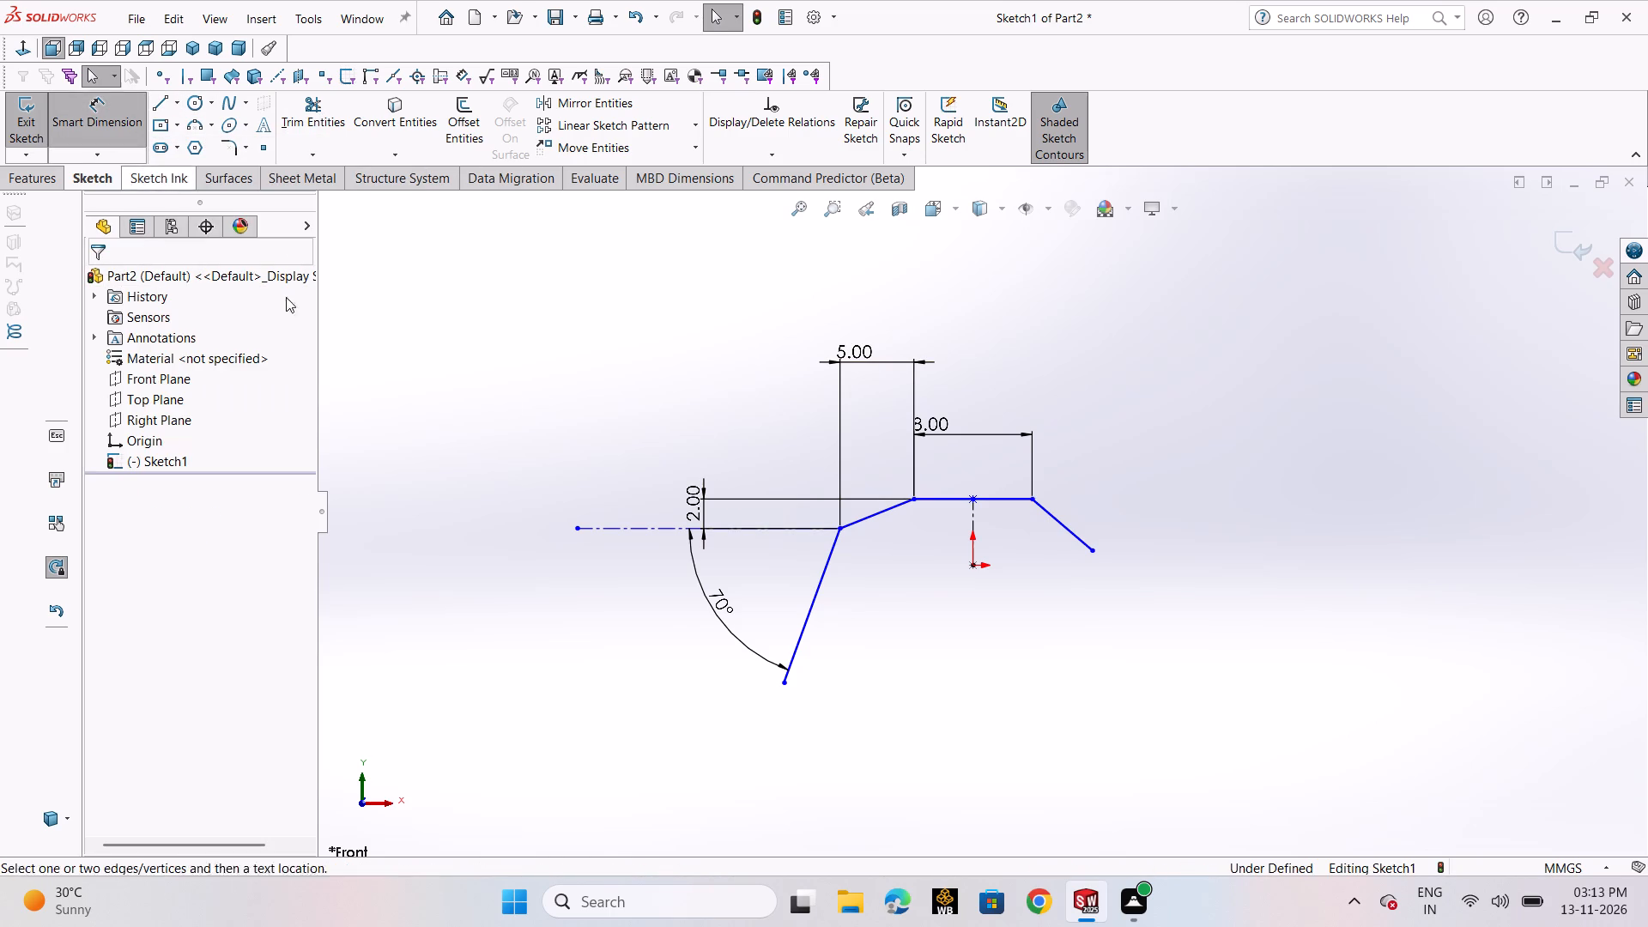
left_click(1013, 497)
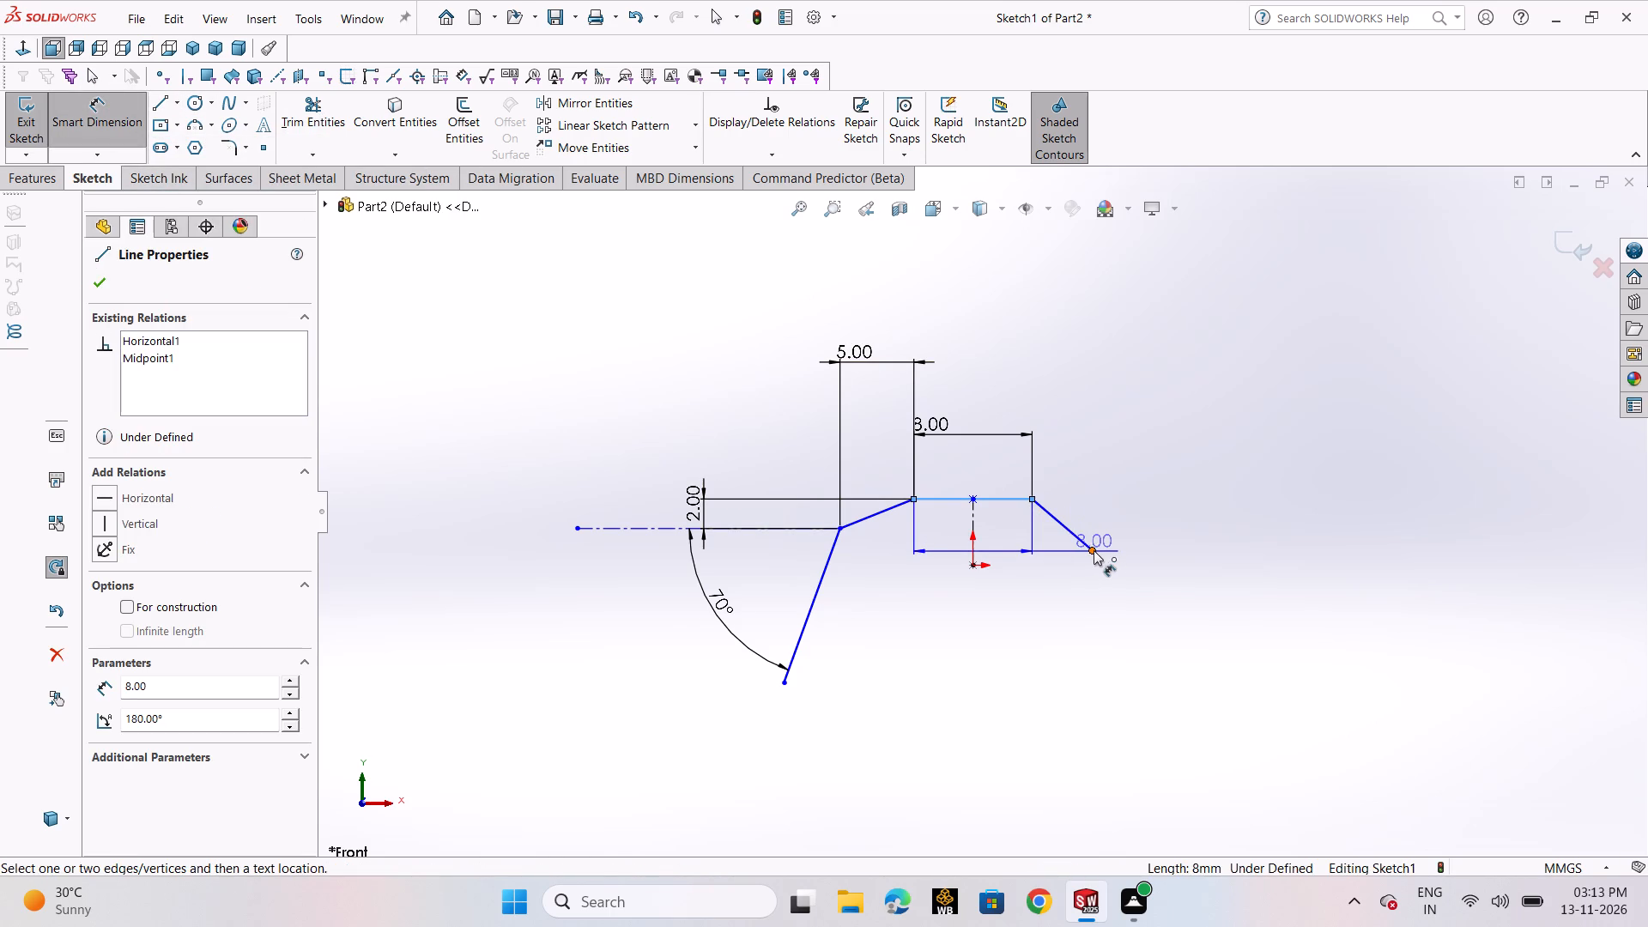
left_click(1094, 550)
left_click(1263, 521)
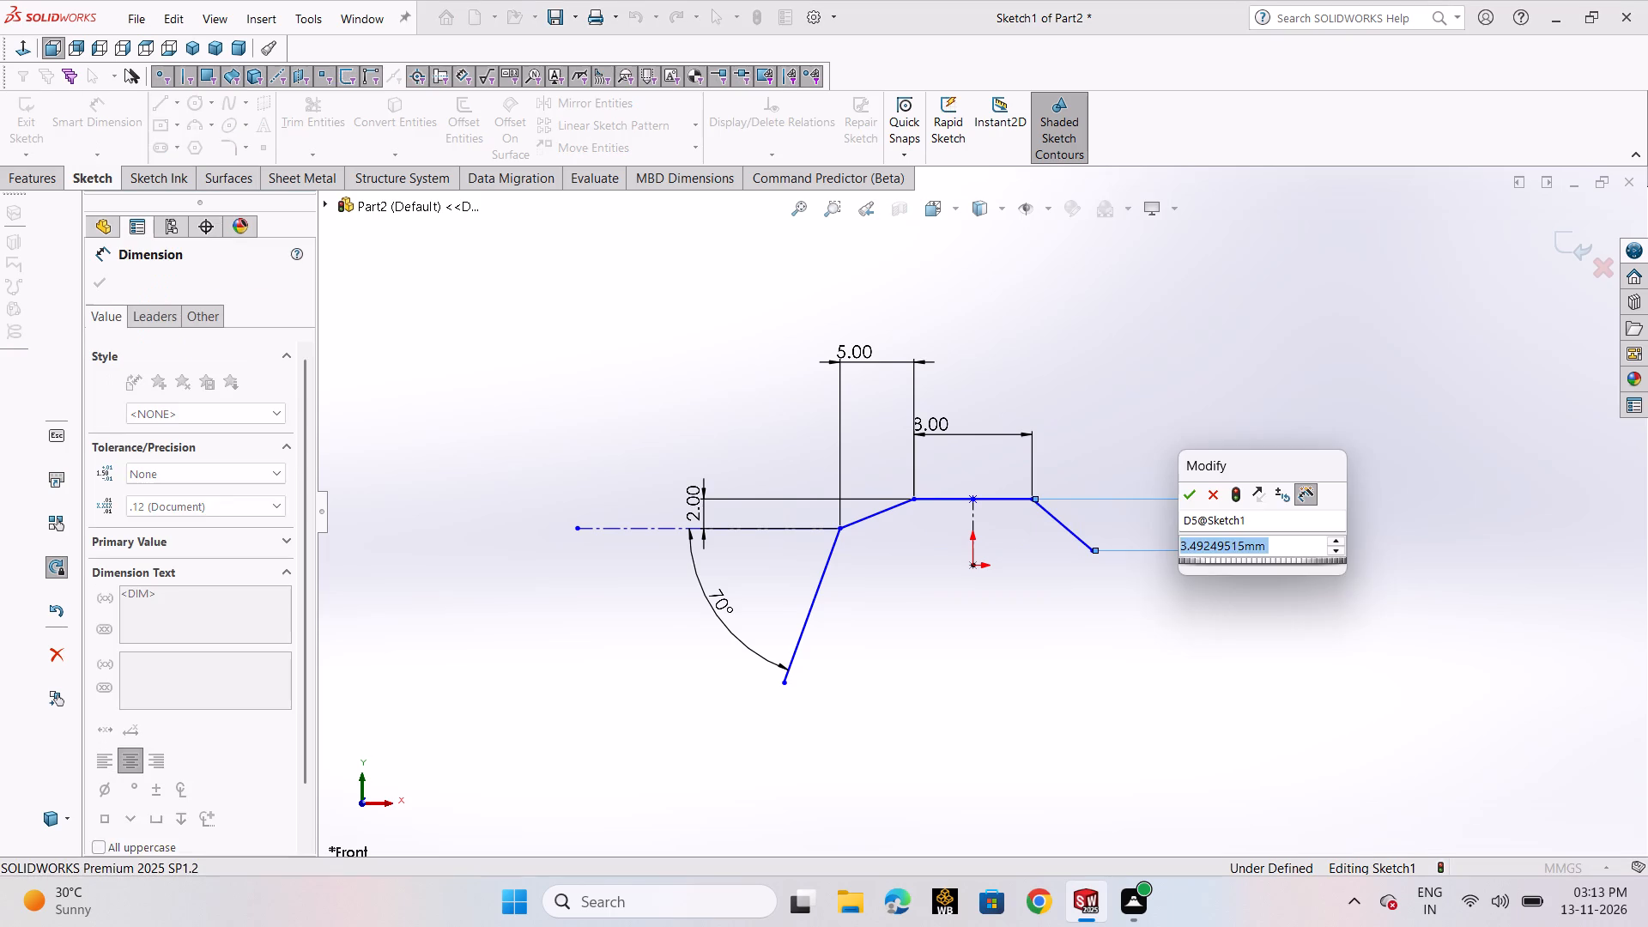
key("2")
key("Return")
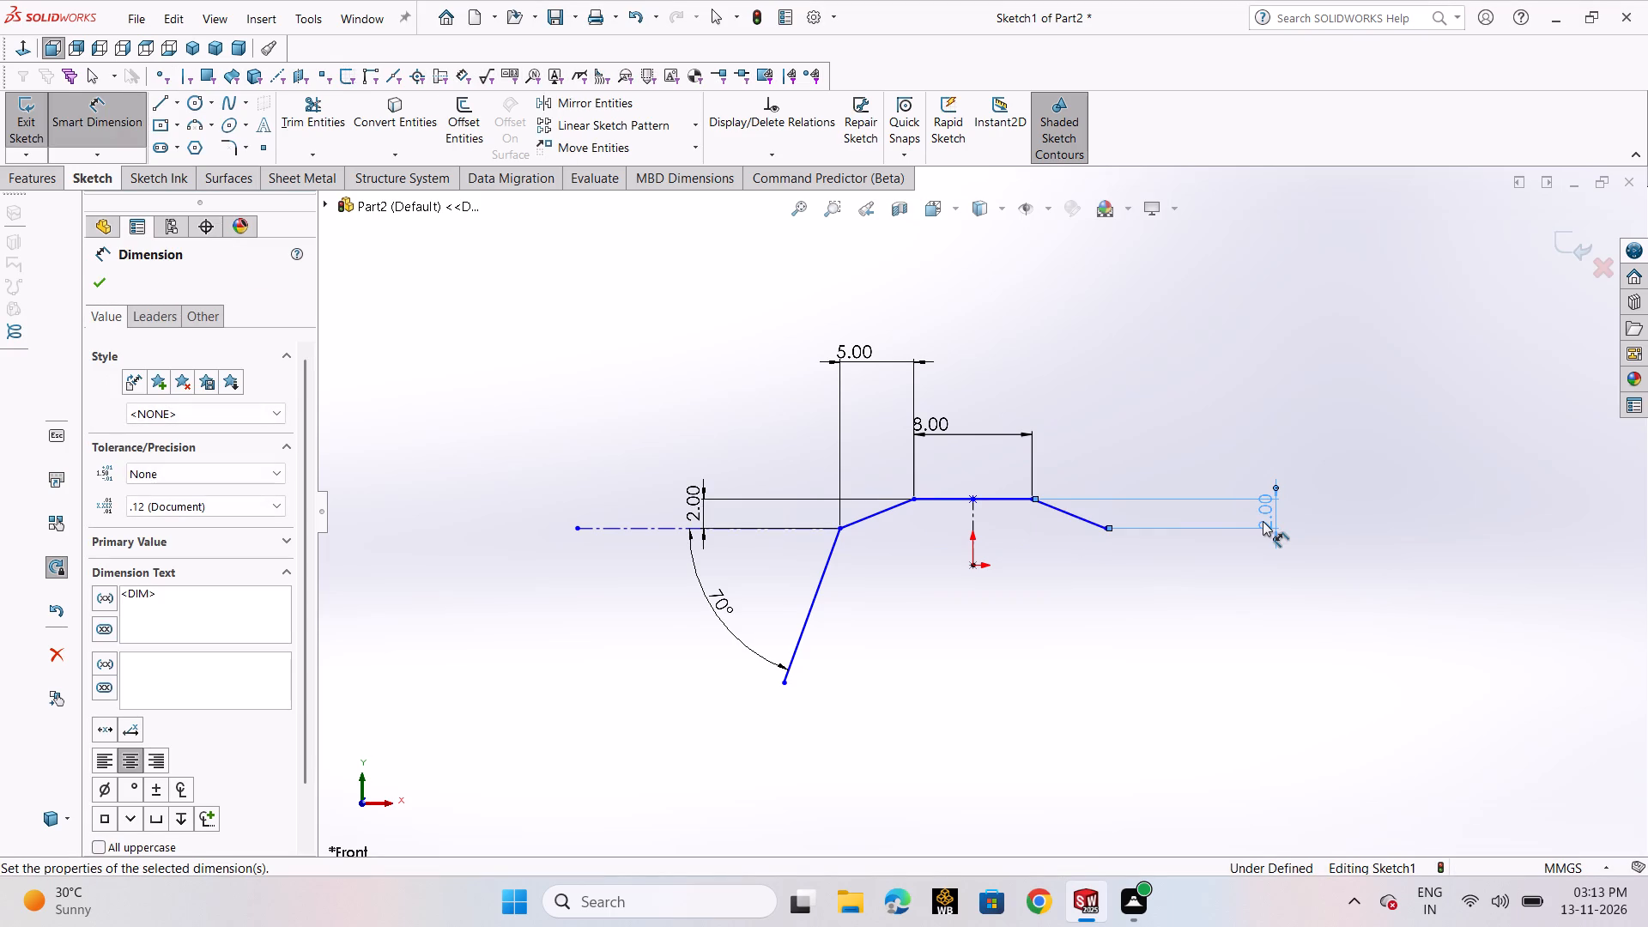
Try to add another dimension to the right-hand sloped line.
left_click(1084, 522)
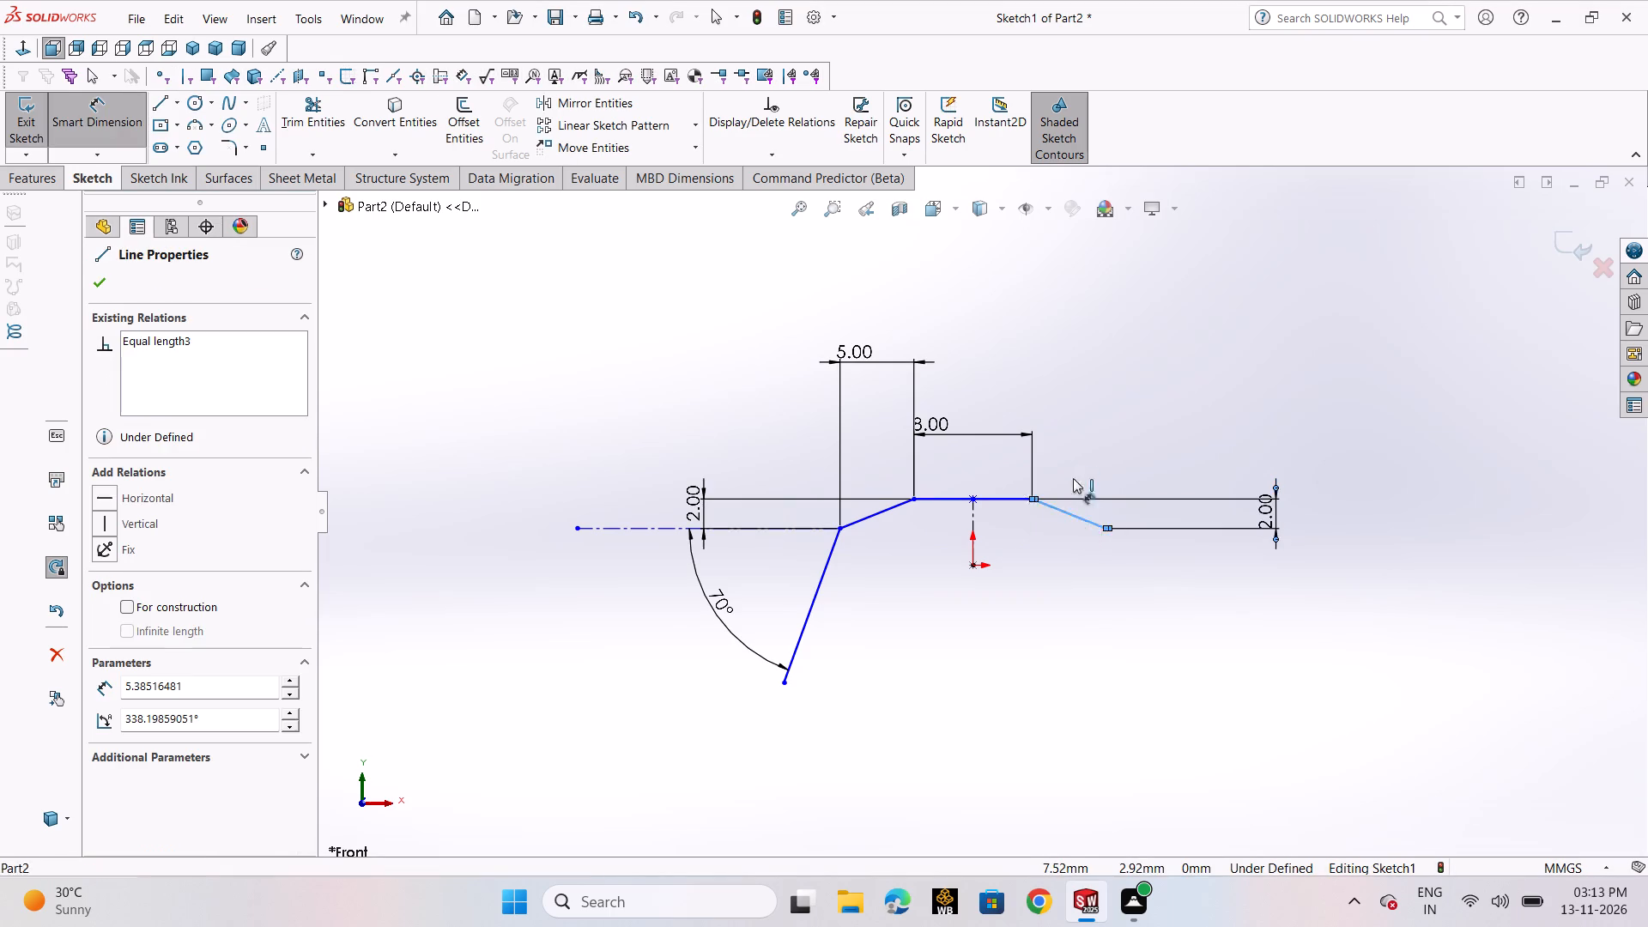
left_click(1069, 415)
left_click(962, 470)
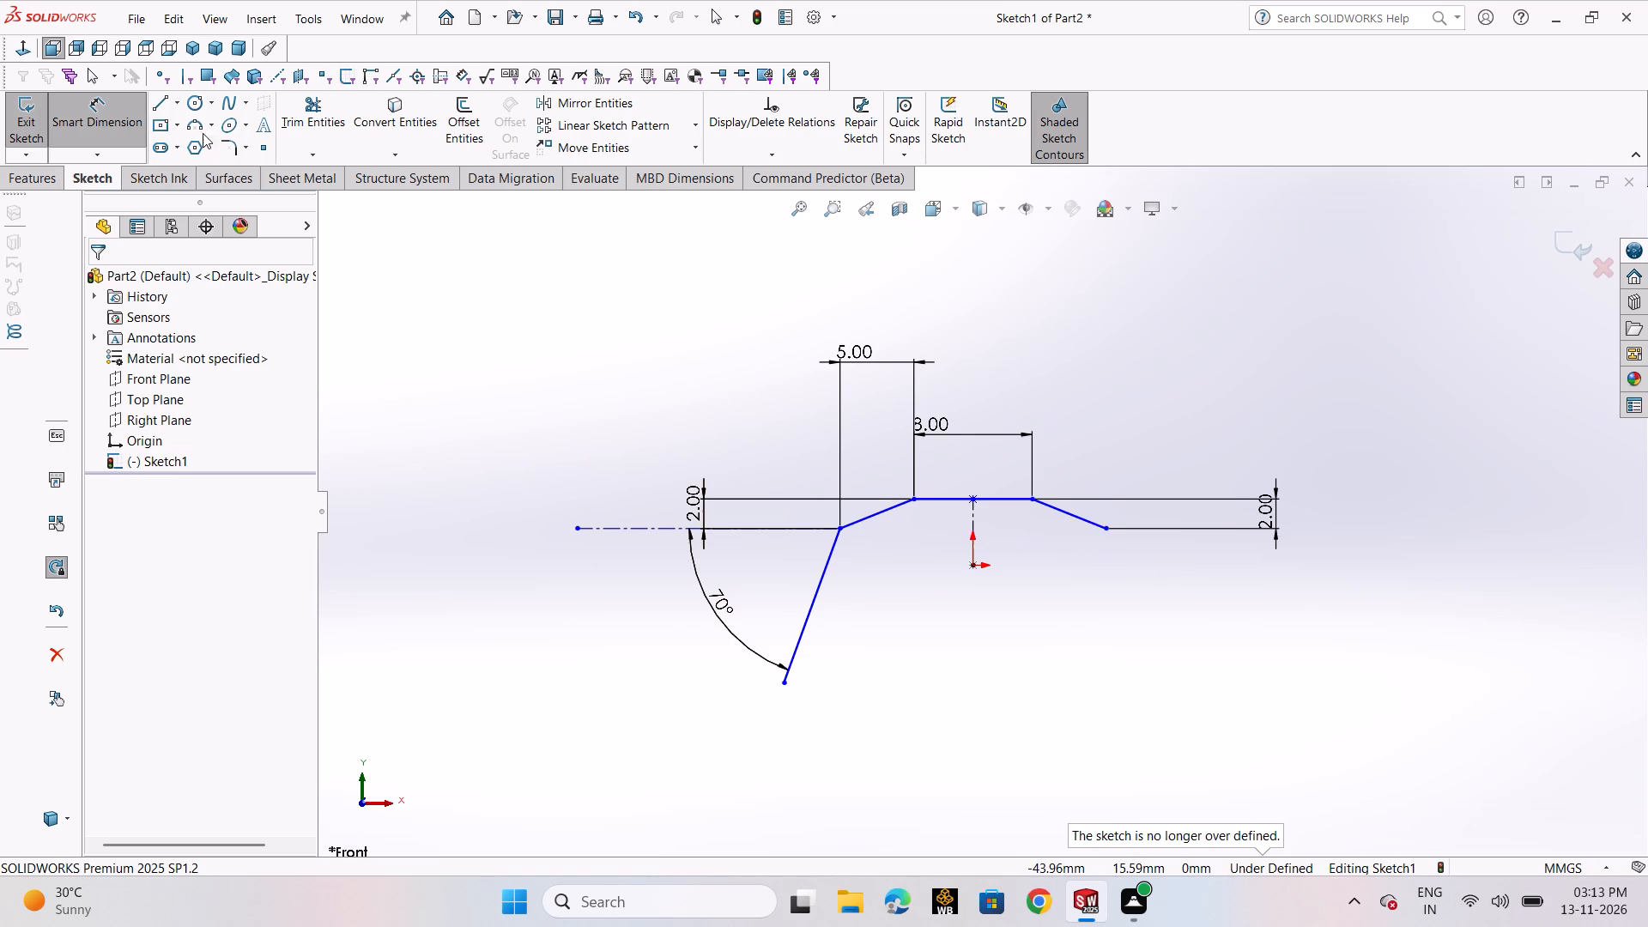
Sketch a horizontal centerline about 16.8 mm long, outward to the right from the lower end of the right-hand sloped line.
left_click(176, 109)
left_click(178, 155)
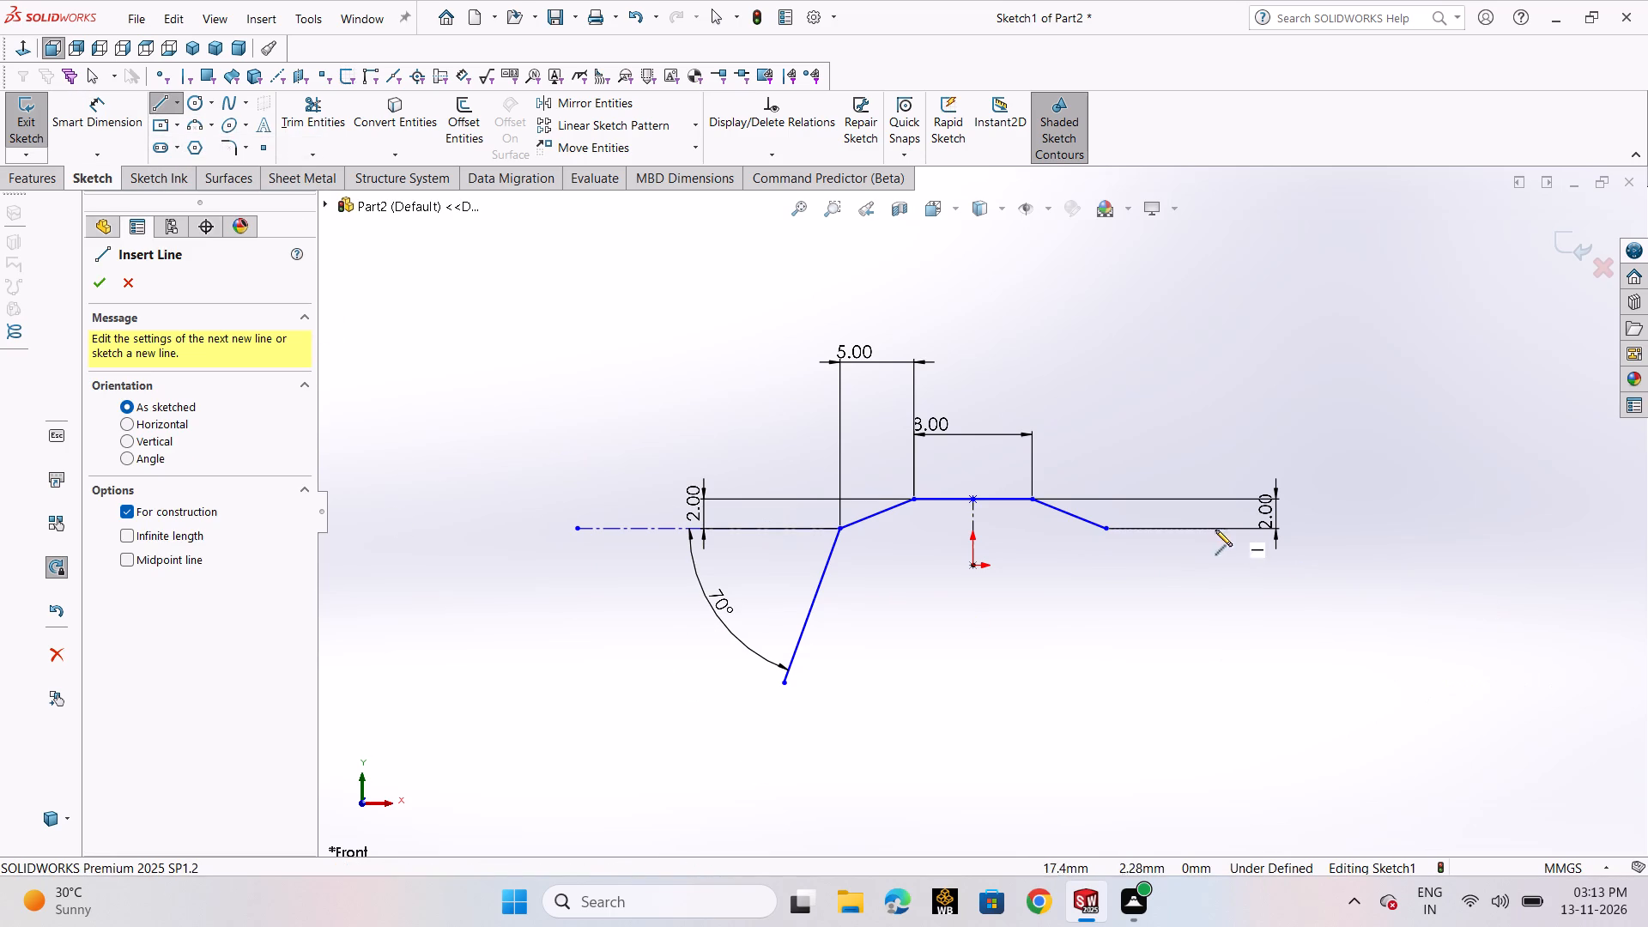
left_click(1109, 530)
left_click(1354, 527)
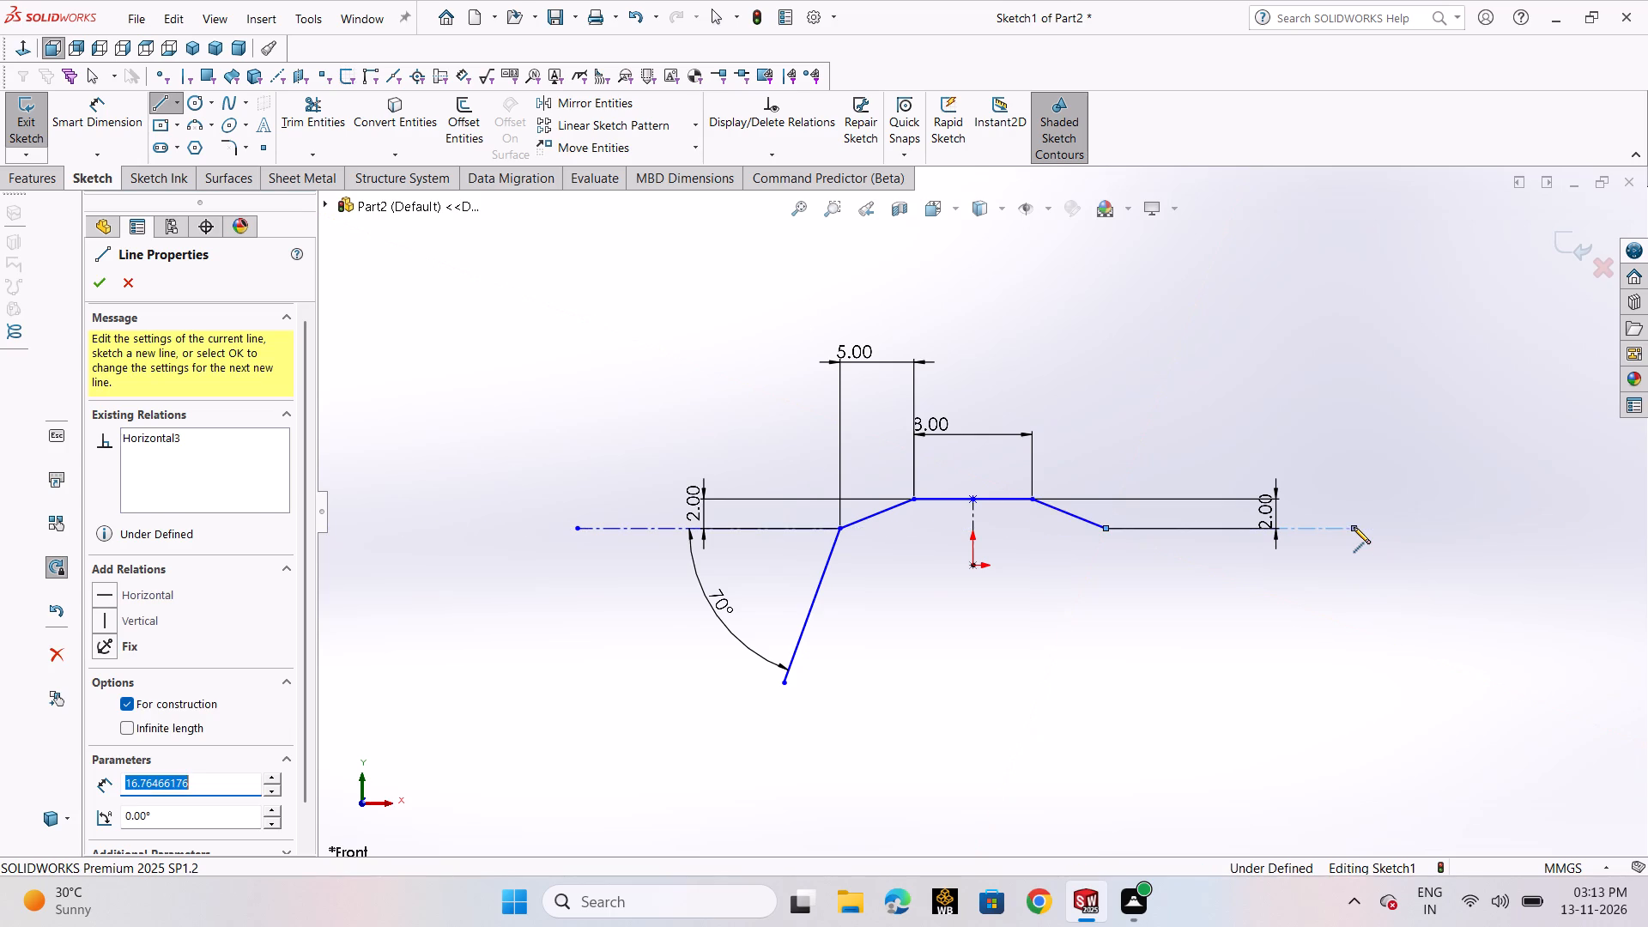
right_click(1354, 527)
left_click(1367, 540)
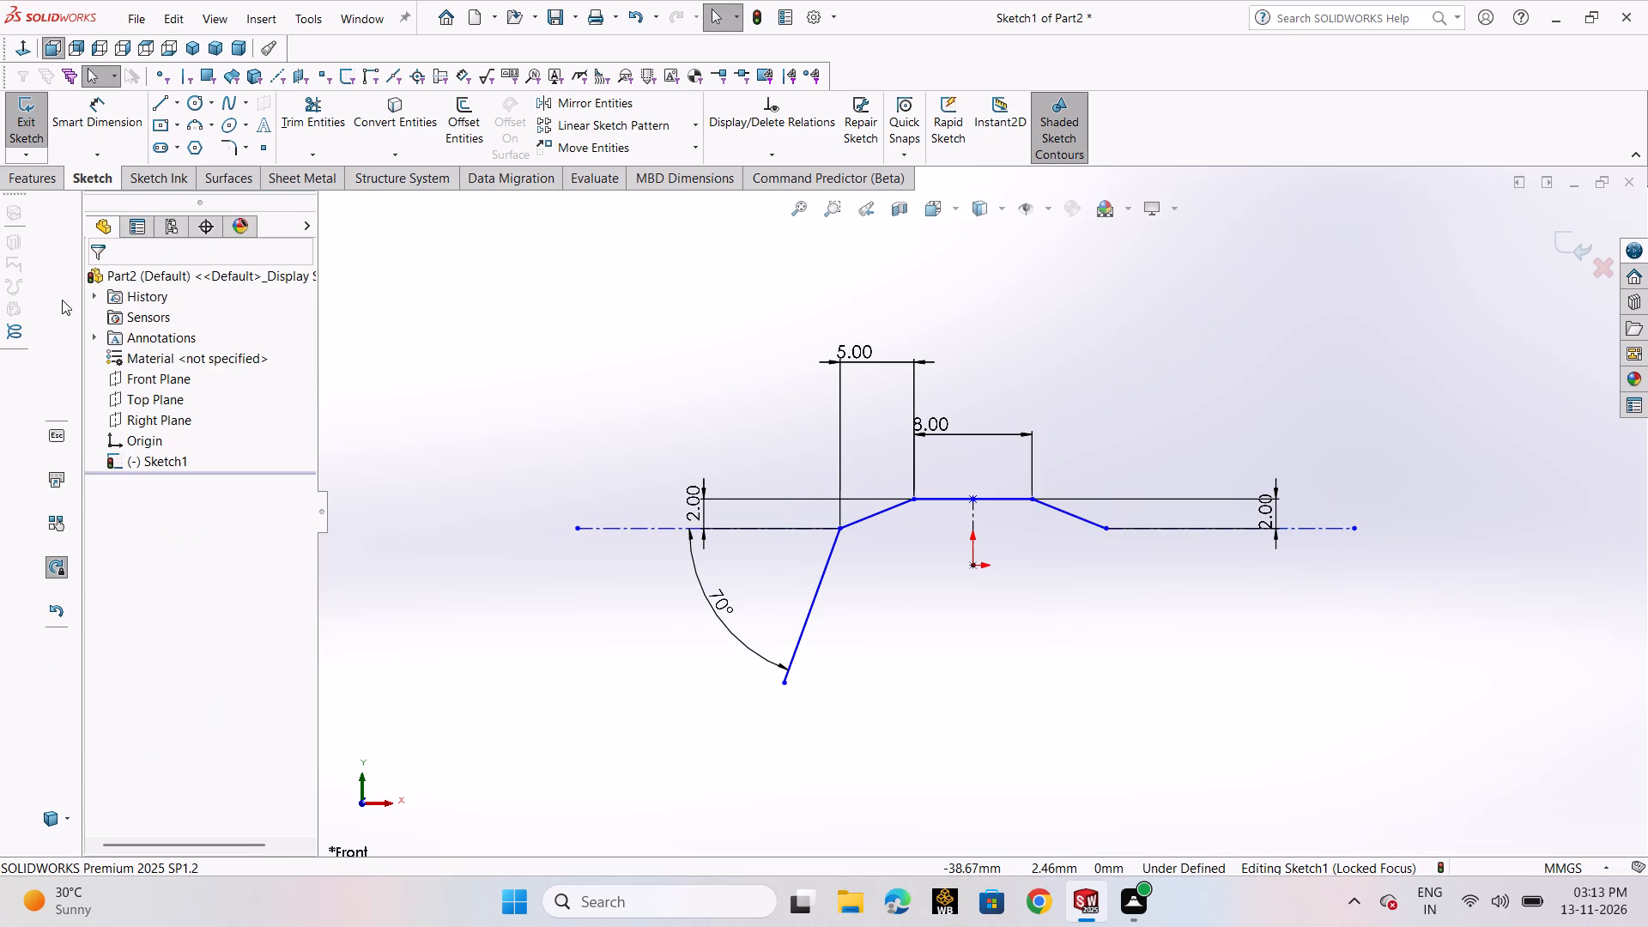
Sketch a steeper line about 18.7 mm long, down and outward from the lower end of the right-hand sloped line.
left_click(154, 103)
left_click(161, 121)
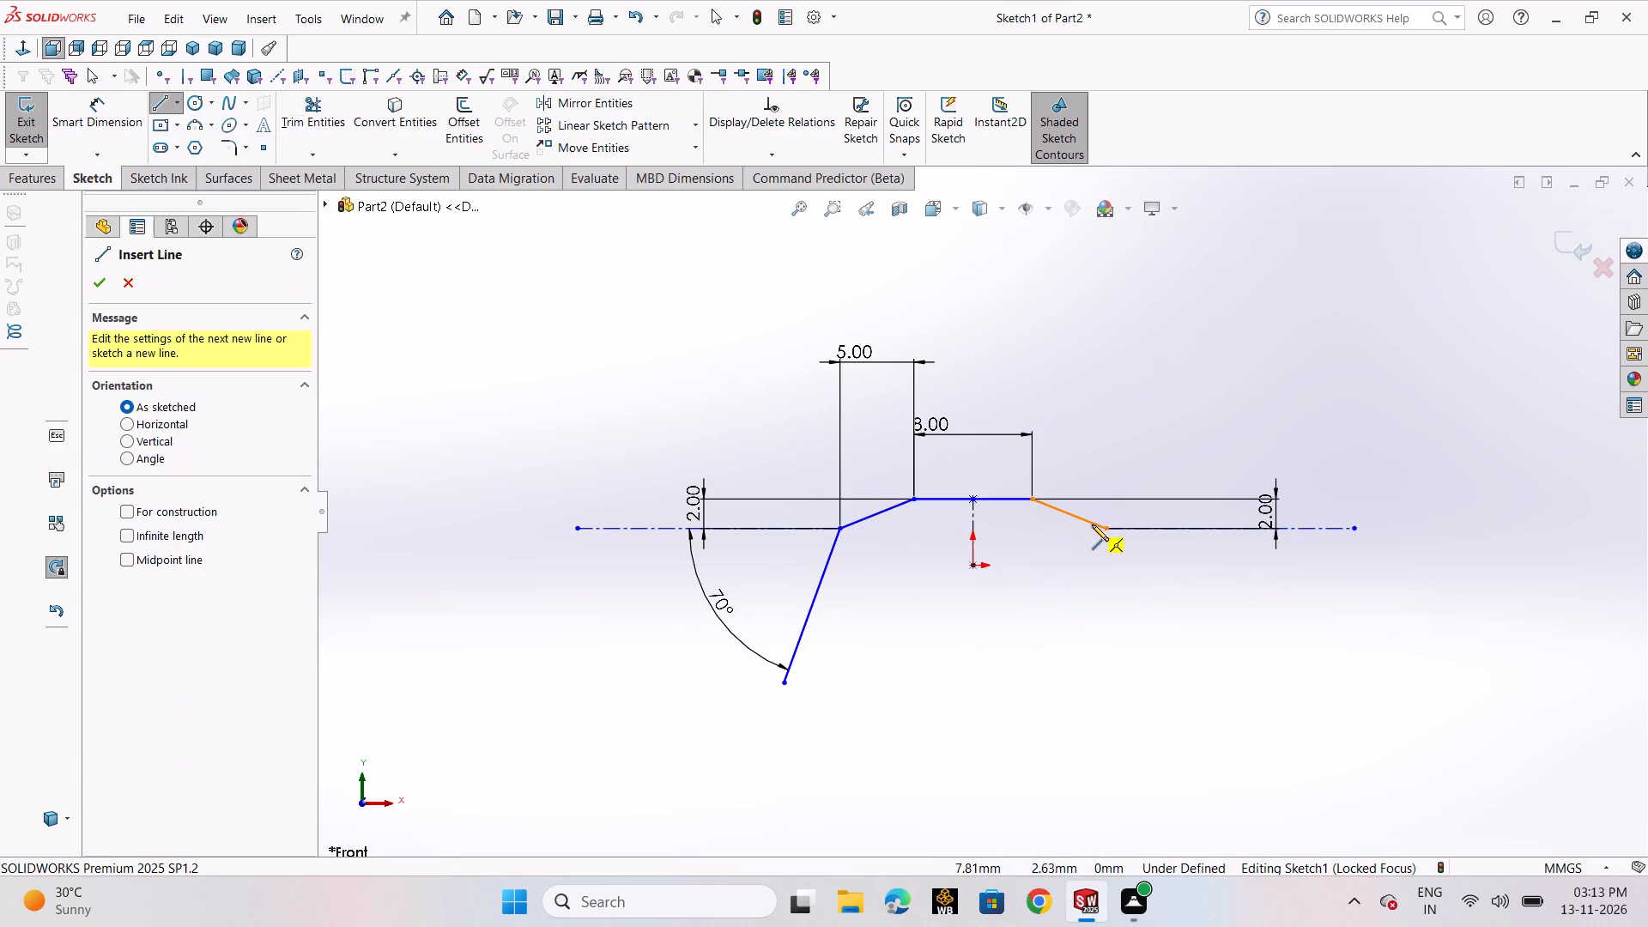
left_click(1107, 529)
left_click(1267, 754)
right_click(1267, 754)
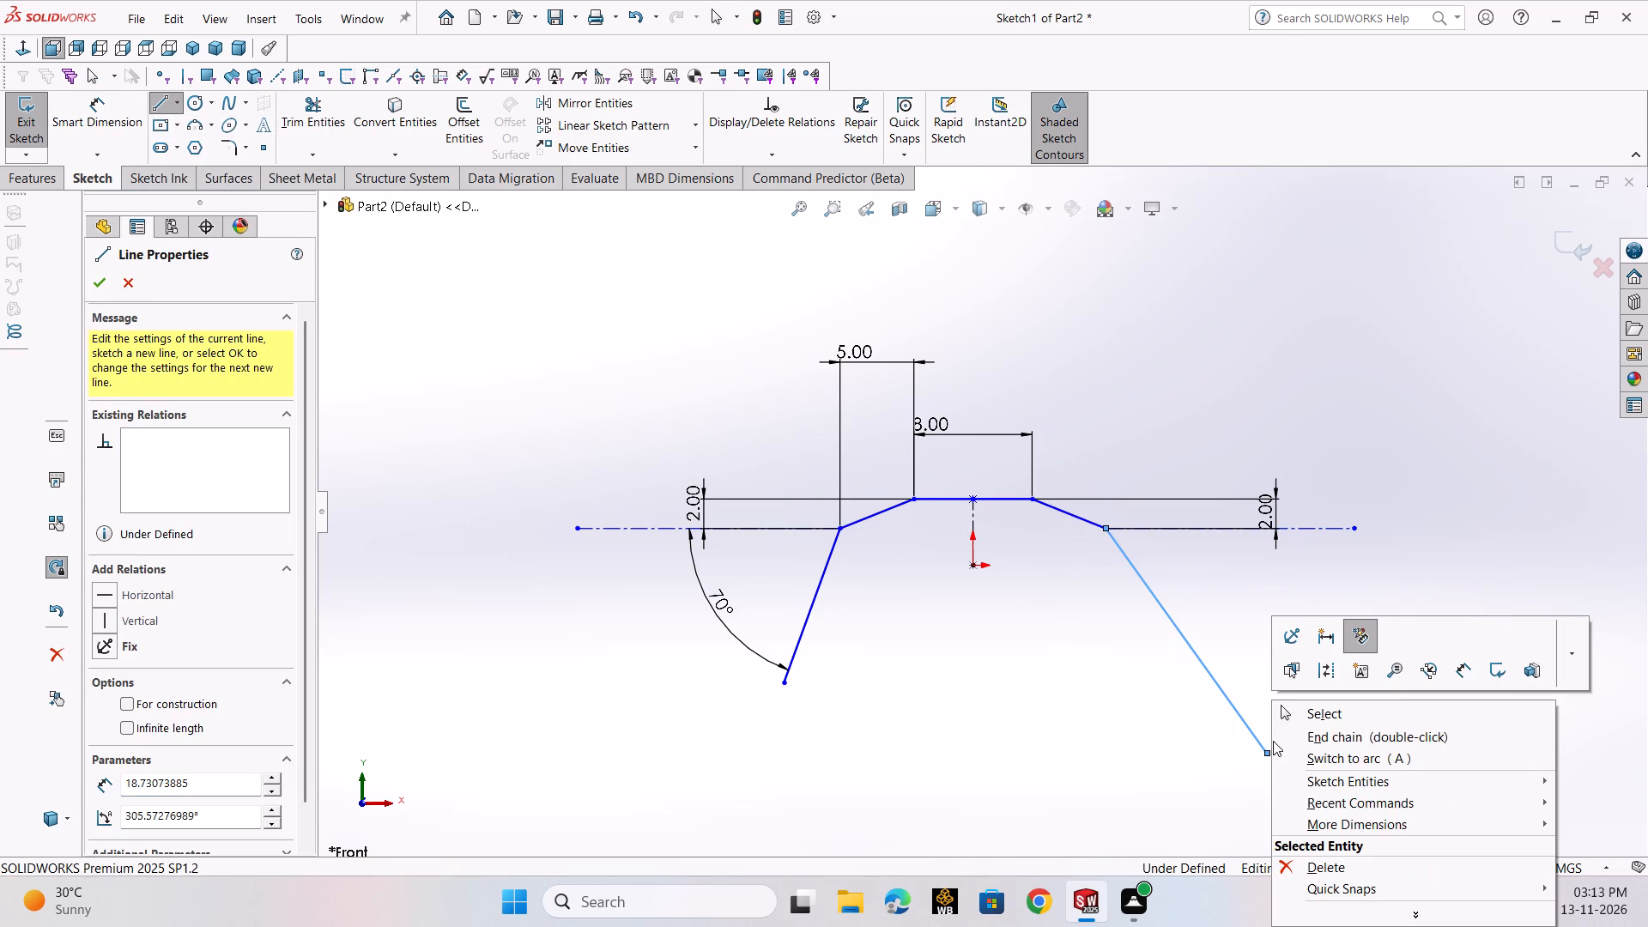
left_click(1290, 717)
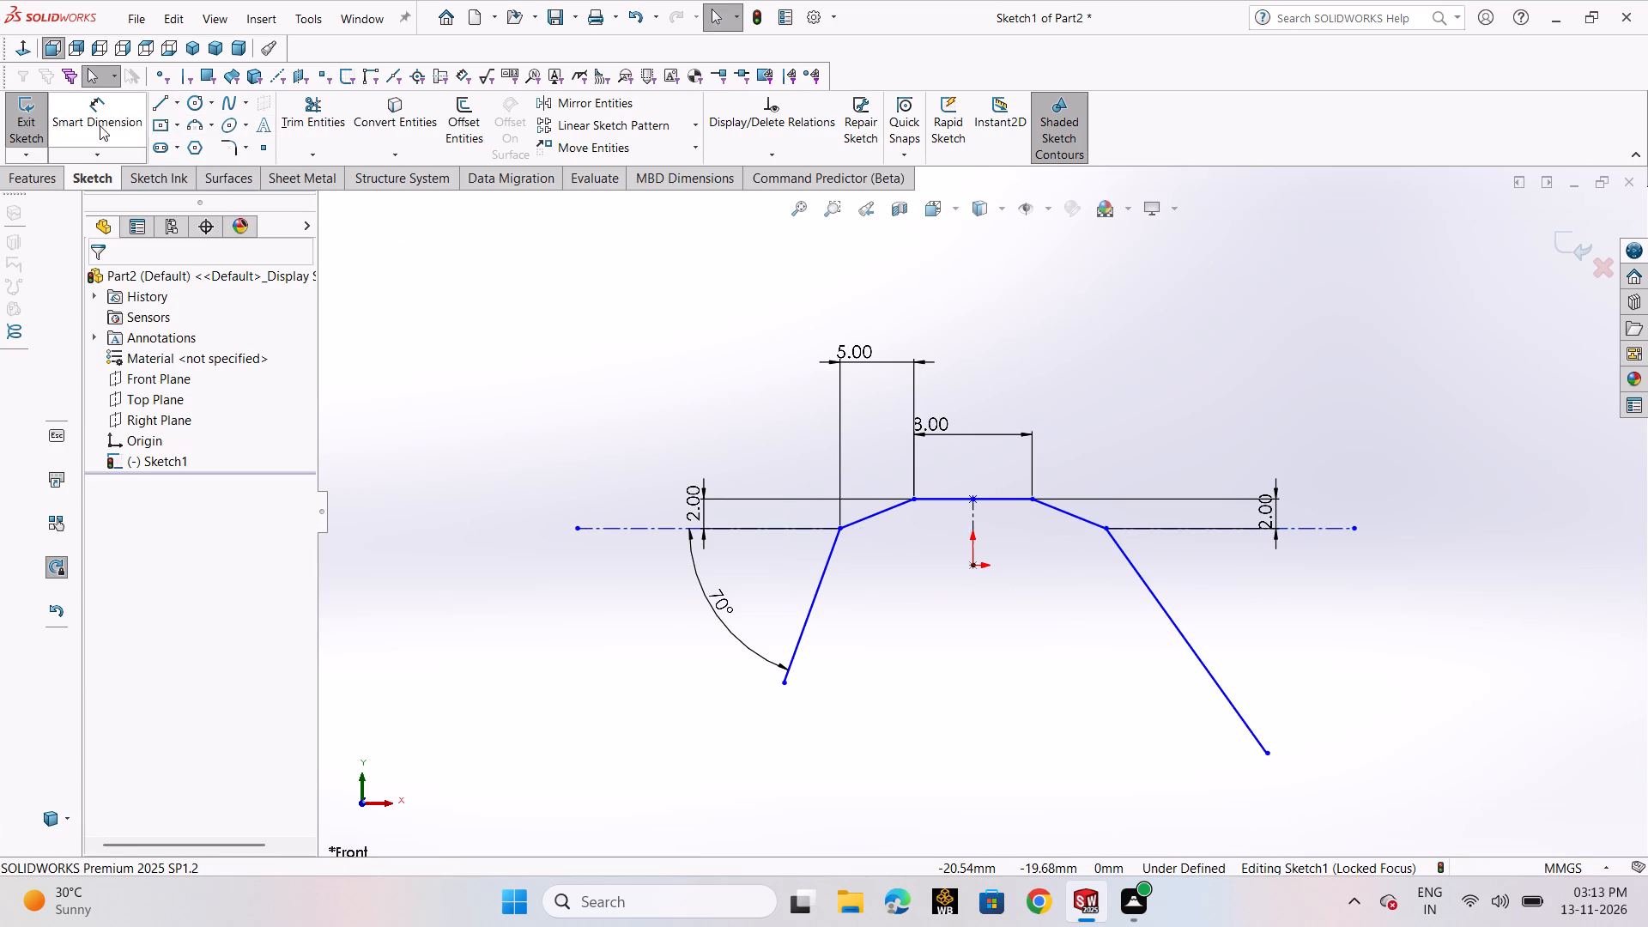
Dimension the angle between the right-hand horizontal centerline and the steep line below it as 65°.
left_click(100, 125)
left_click(1156, 602)
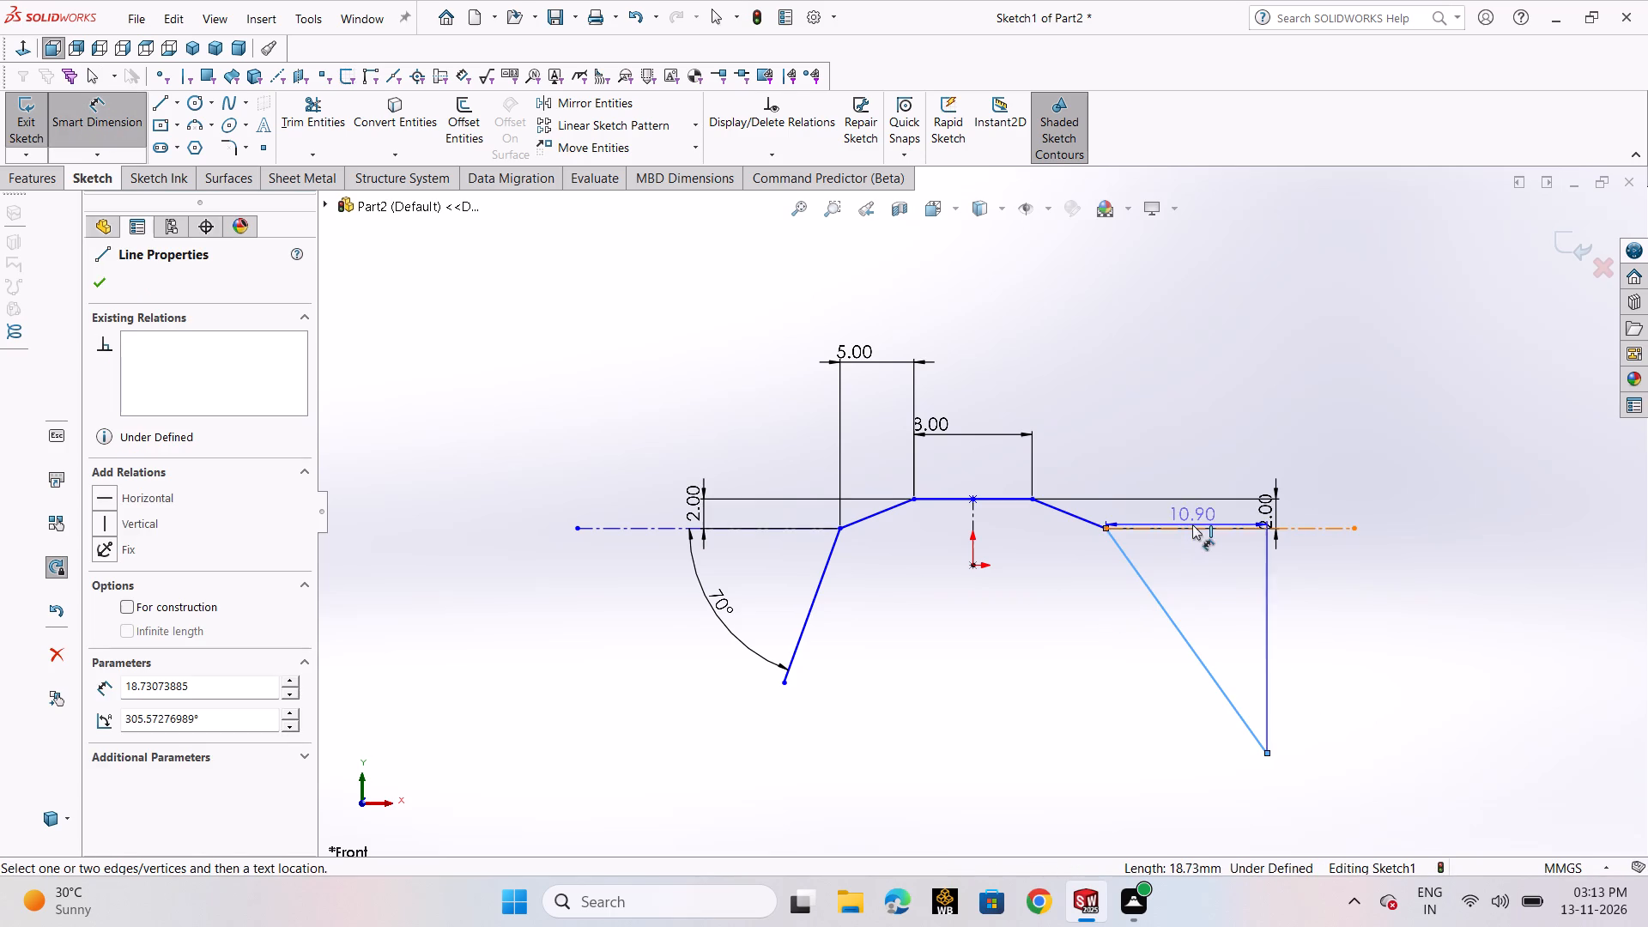
left_click(1197, 529)
left_click(1237, 610)
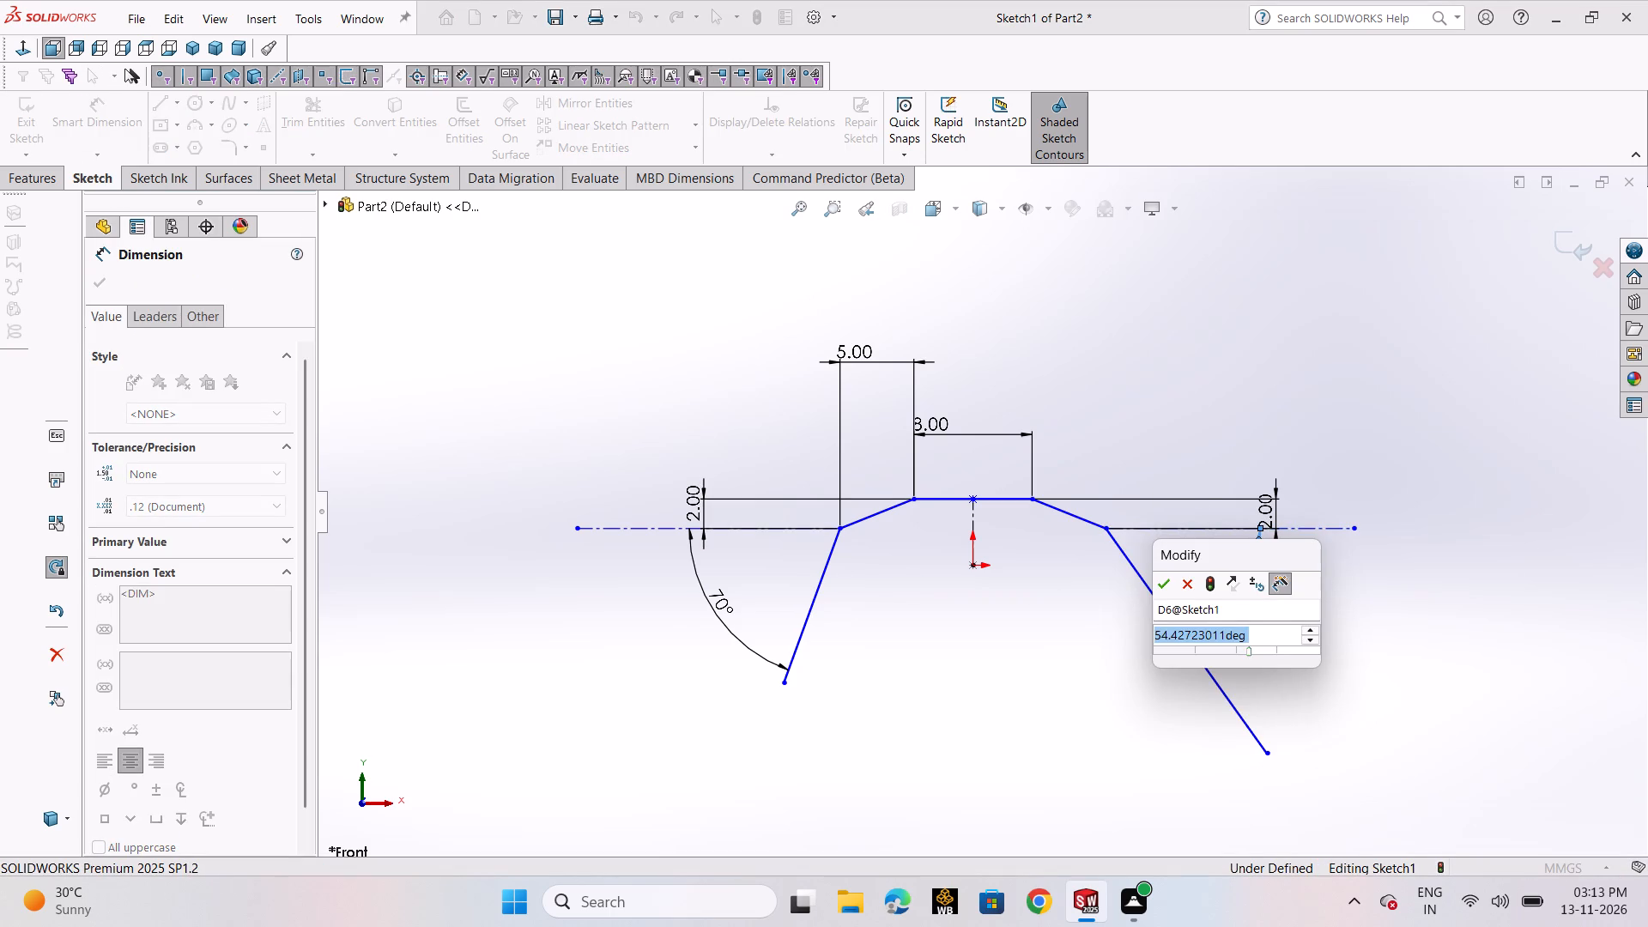
key("6")
key("5")
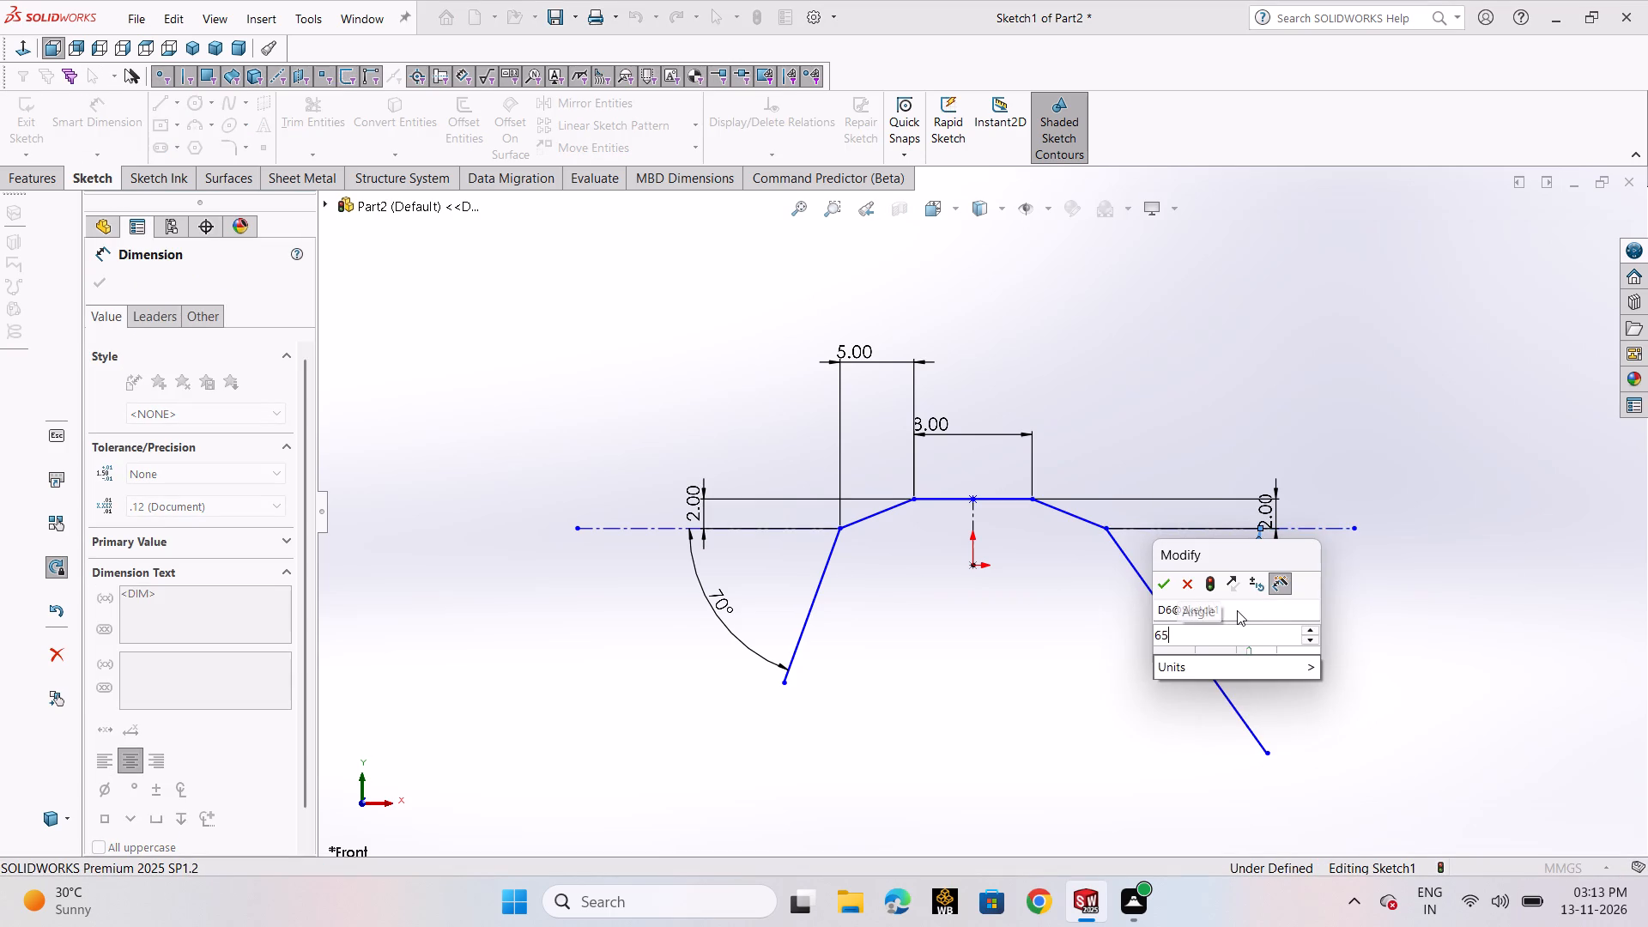
key("Return")
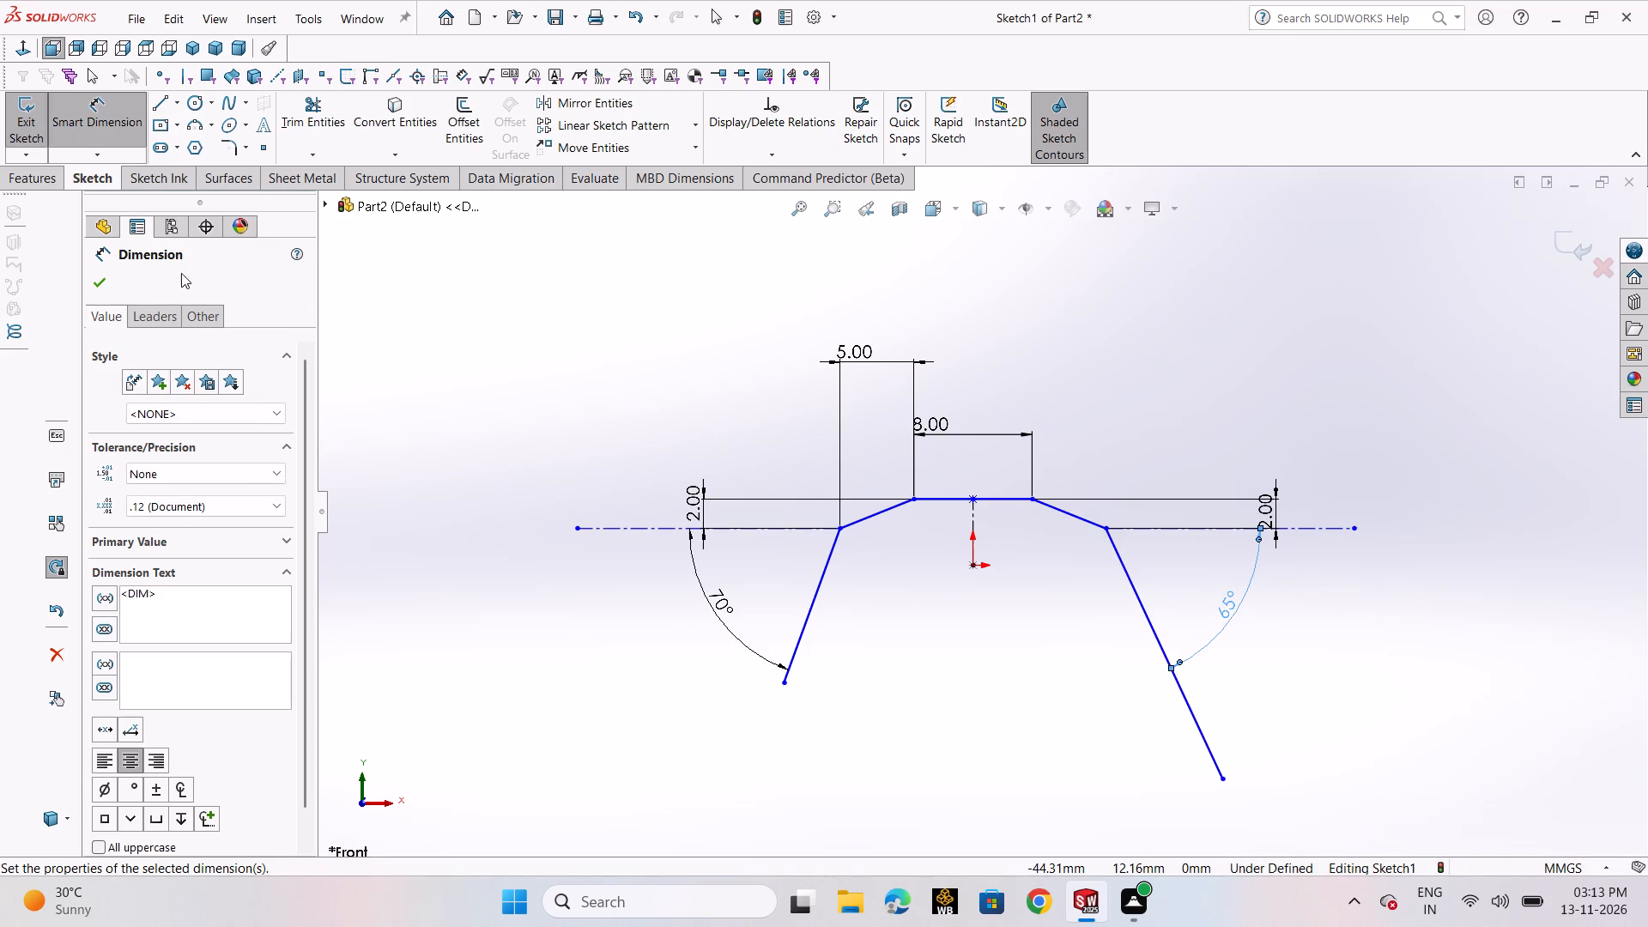
left_click(108, 287)
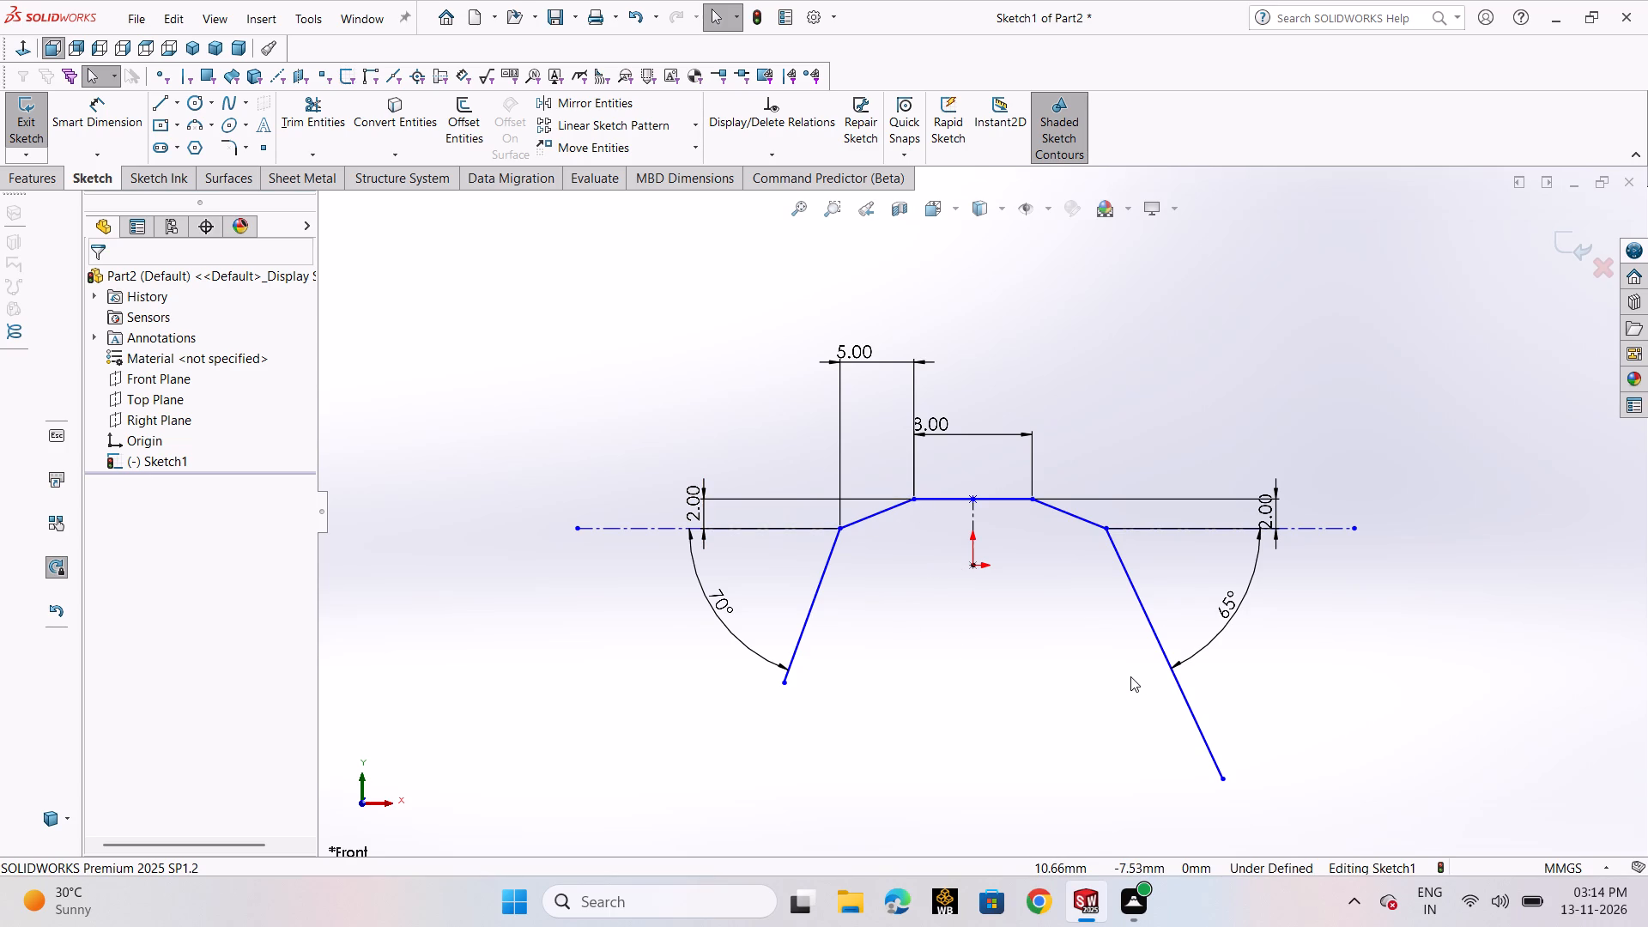
Start sketching another line in the profile.
left_click(178, 106)
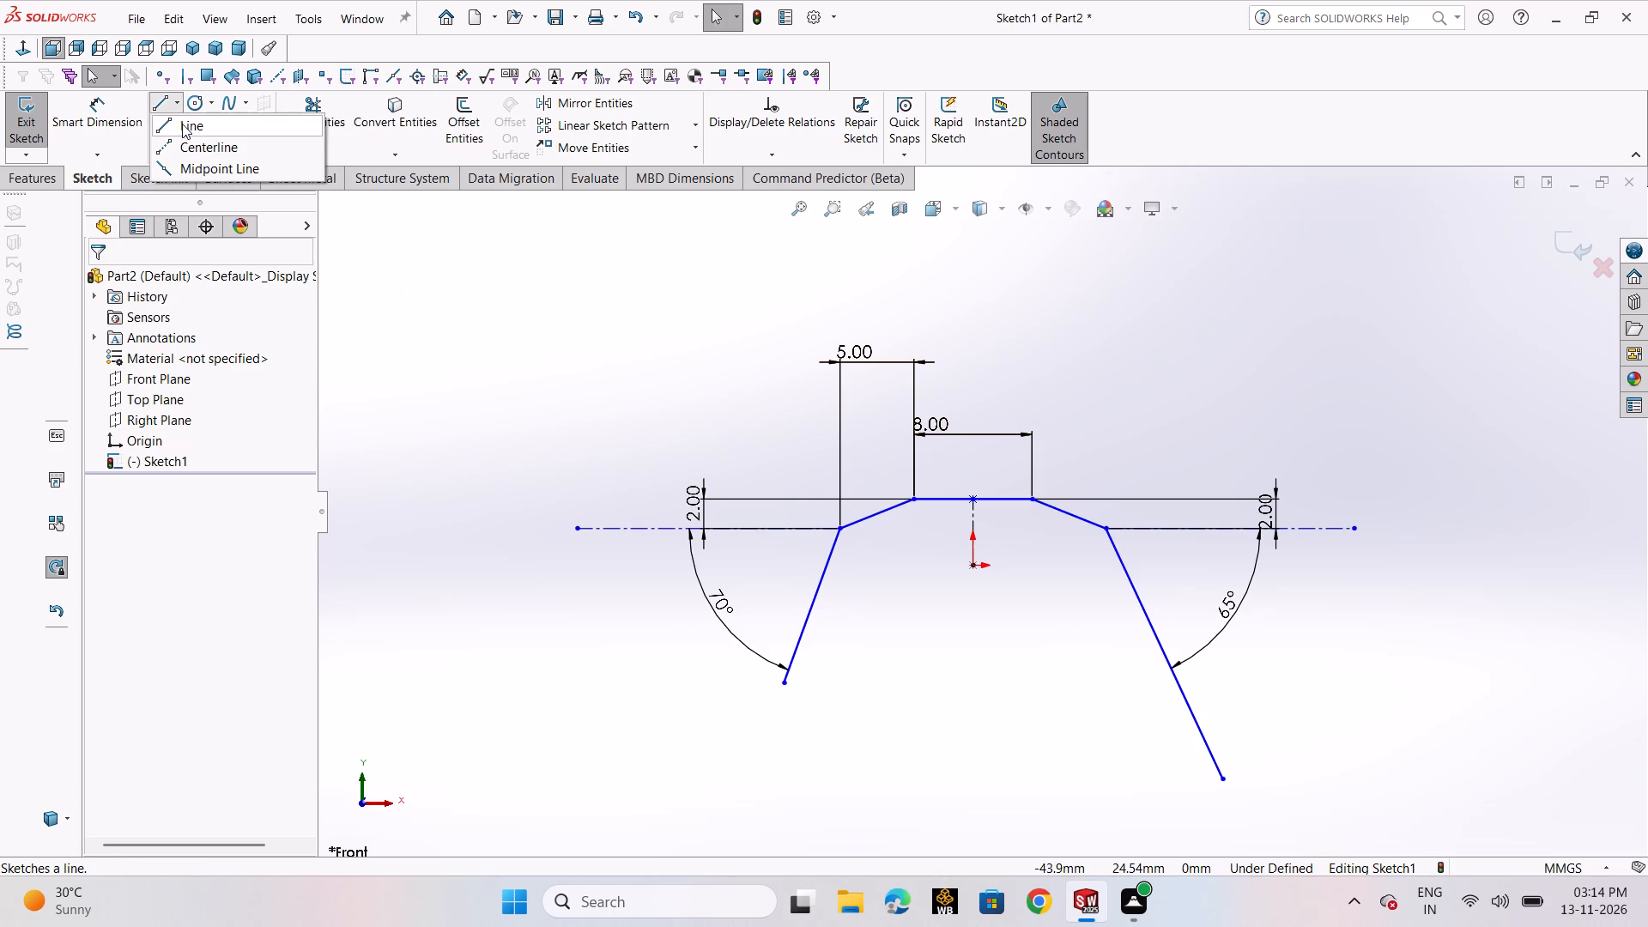
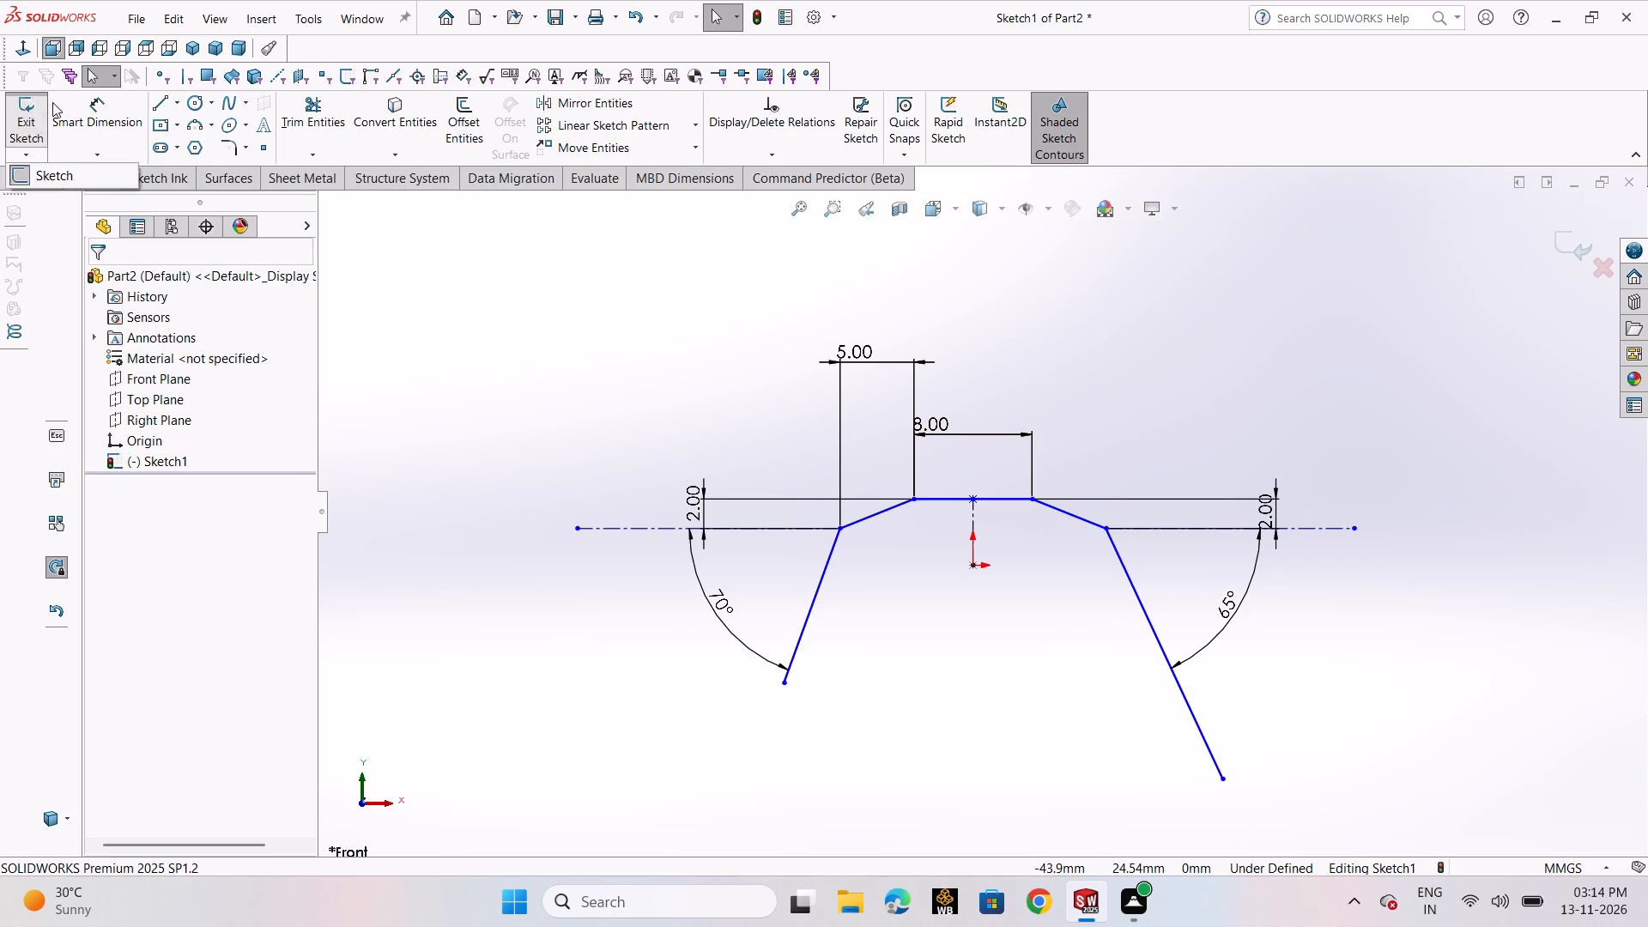
Dimension the horizontal distance from the origin to the lower end of the right-hand steep line as 14 mm.
left_click(91, 135)
left_click(972, 570)
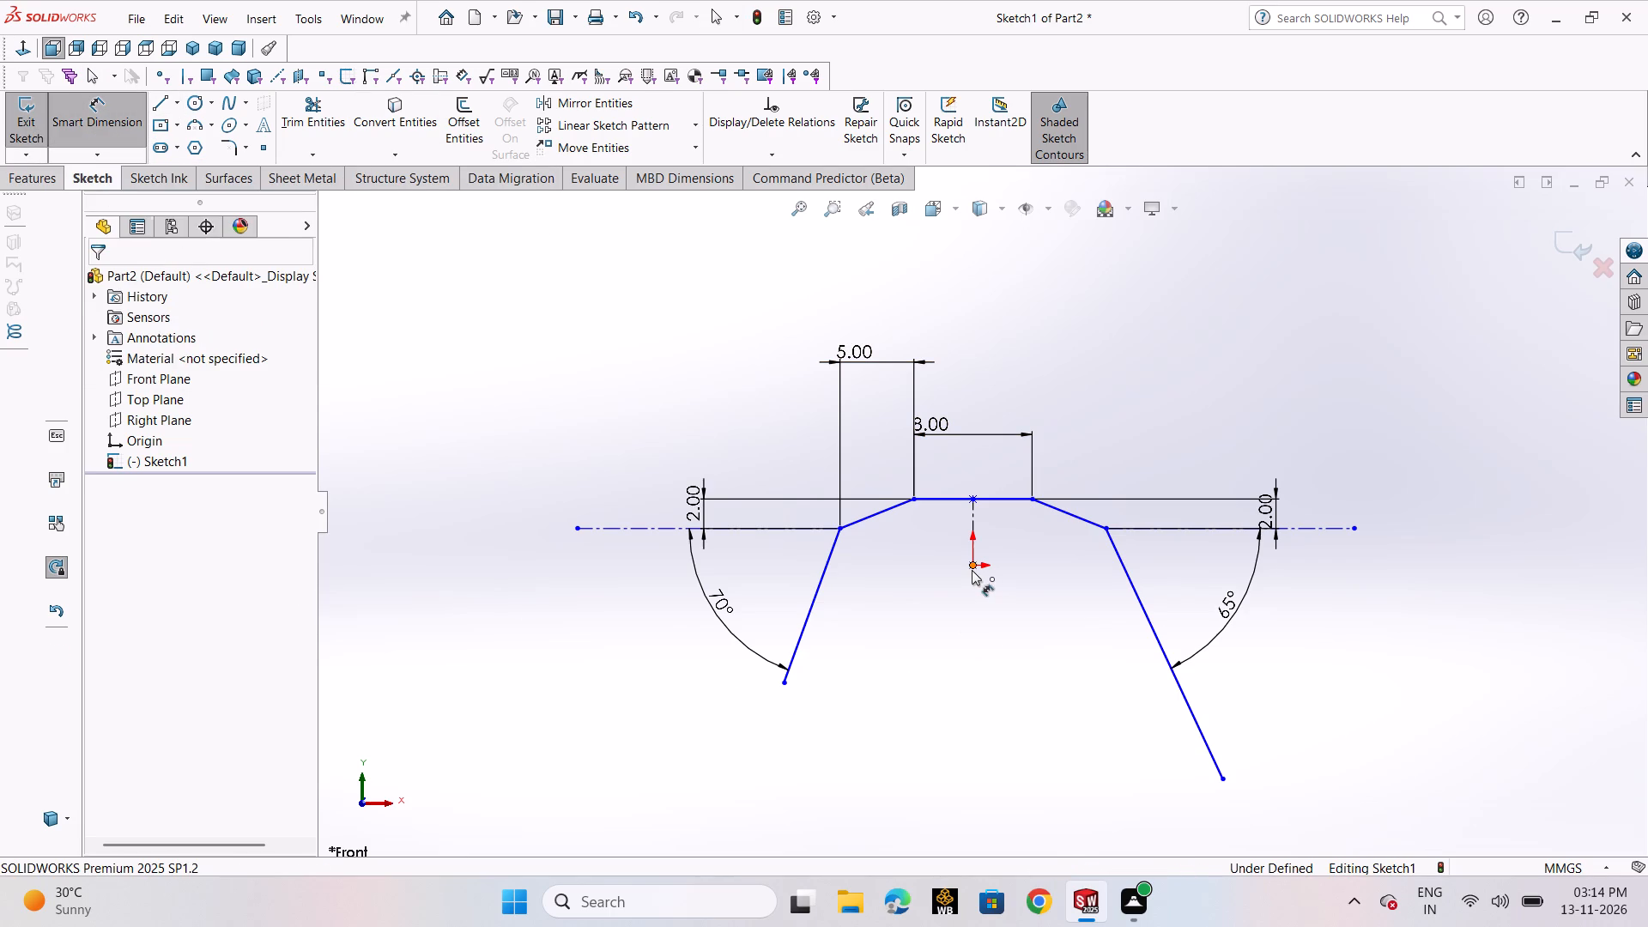
left_click(1220, 777)
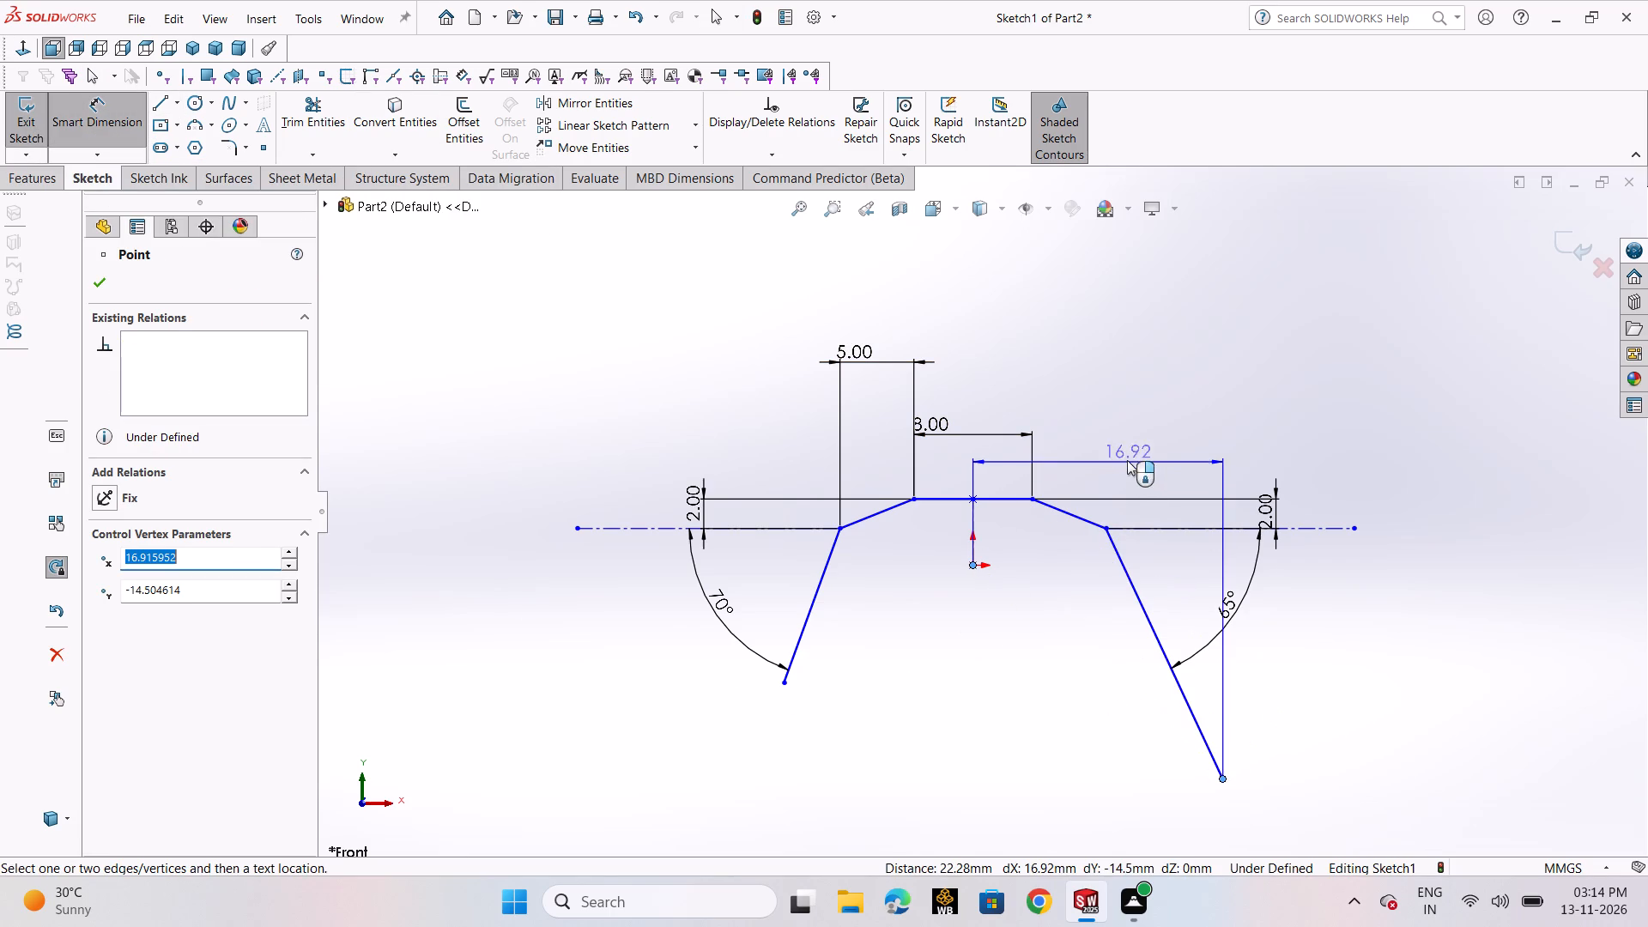
left_click(1102, 360)
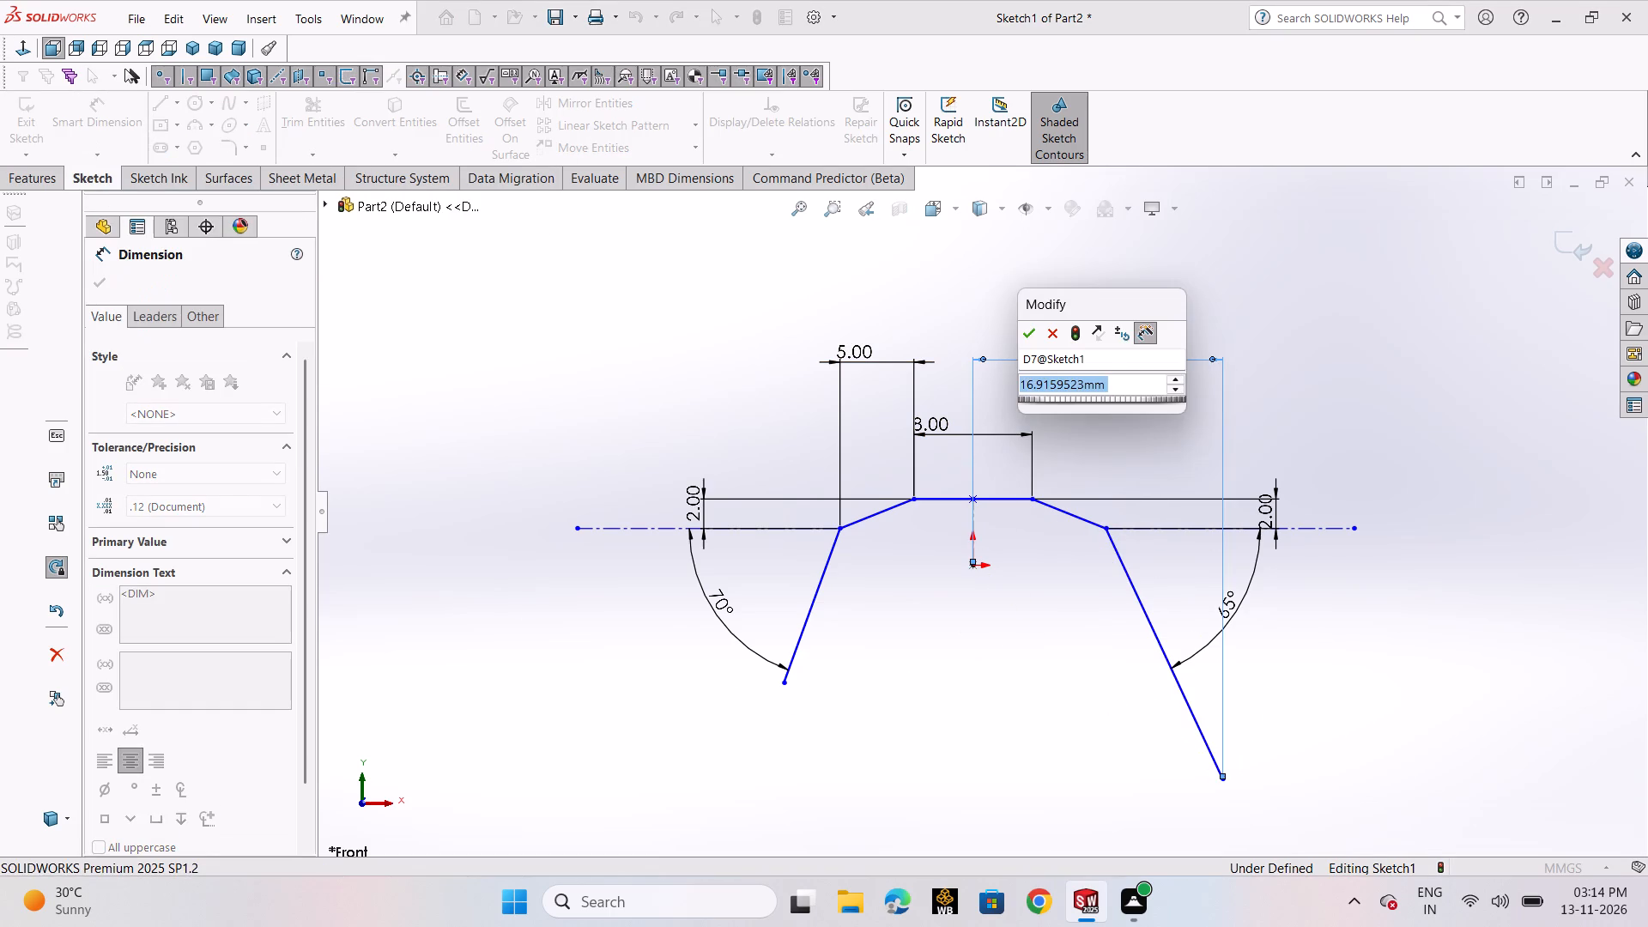
type("14")
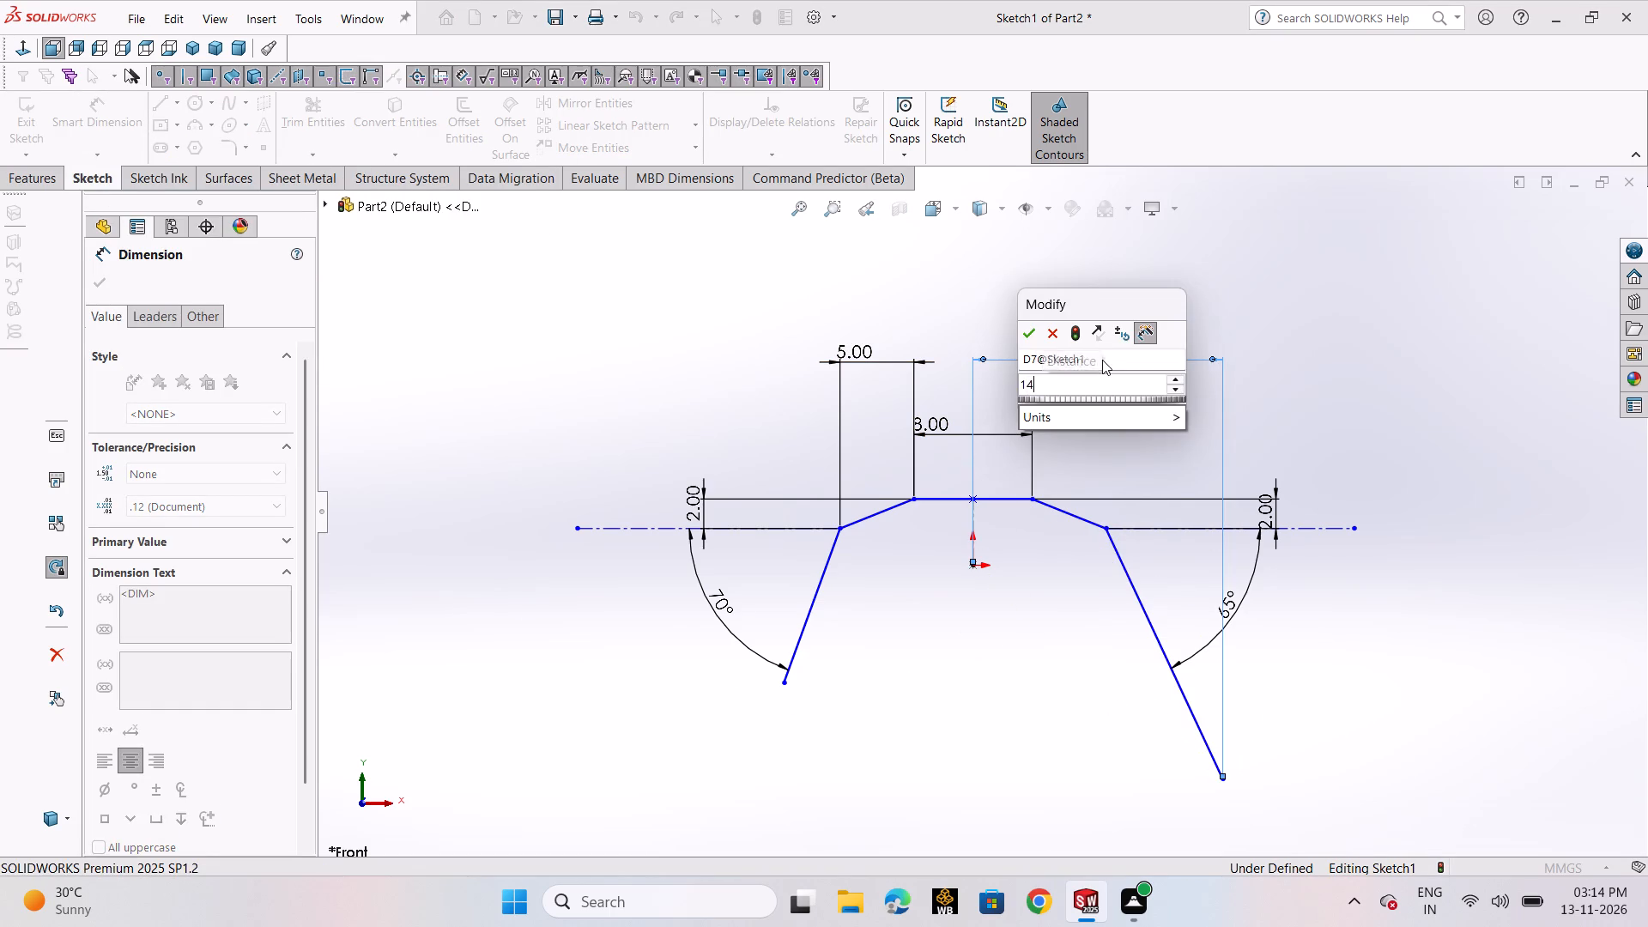
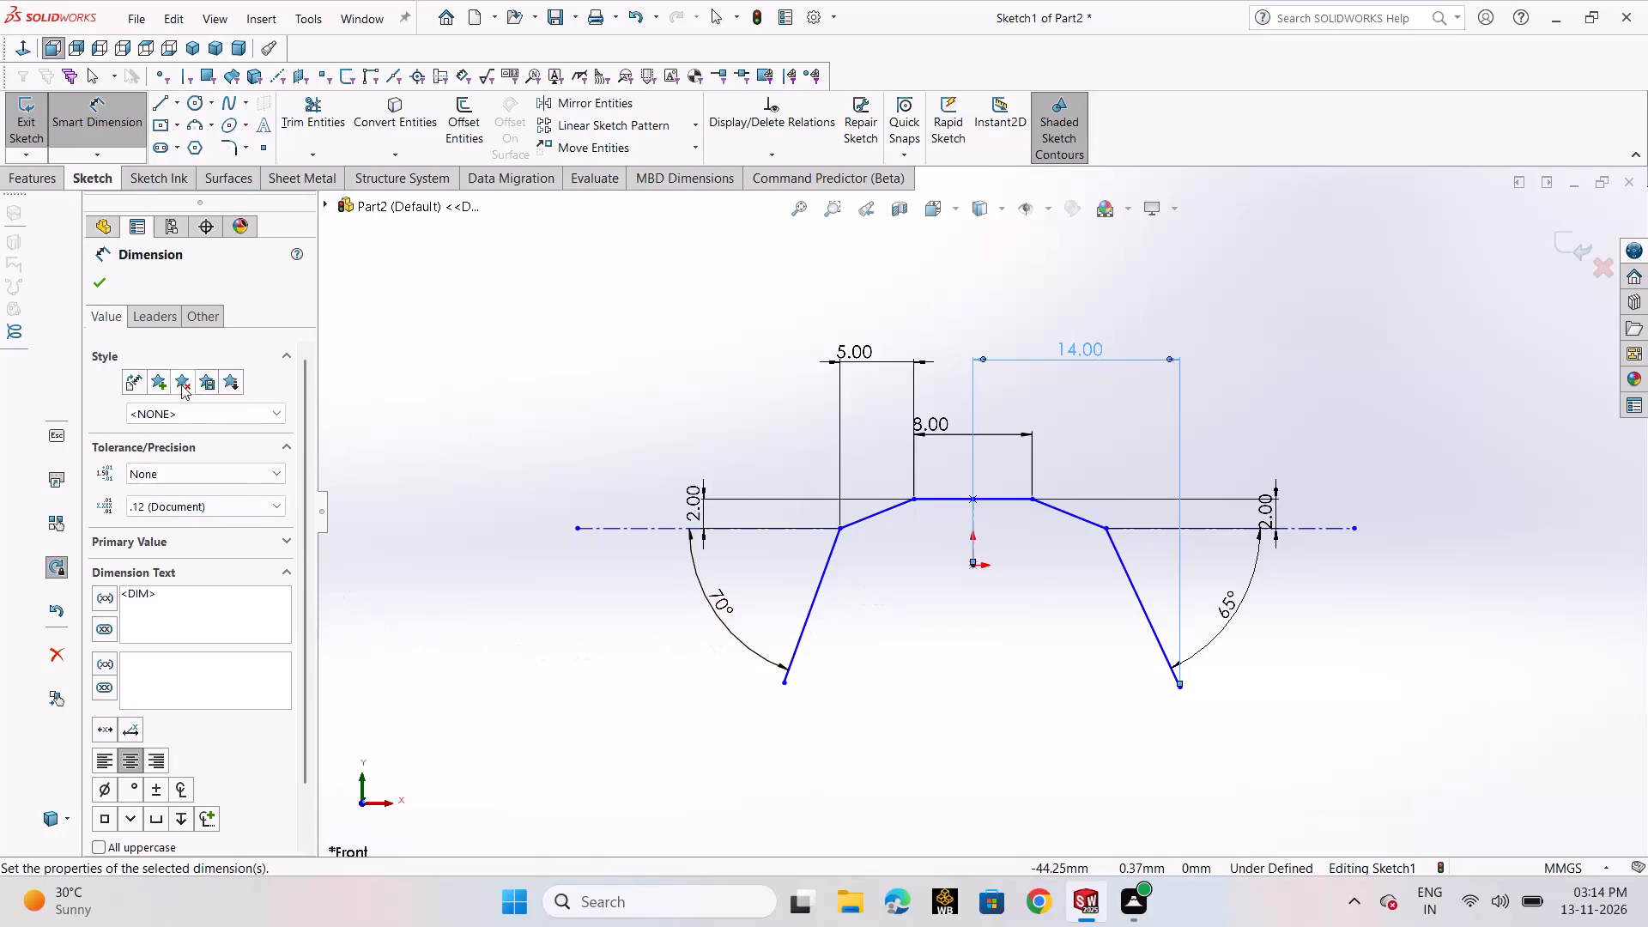
Accept the 14 mm horizontal dimension and exit the Smart Dimension command.
left_click(100, 287)
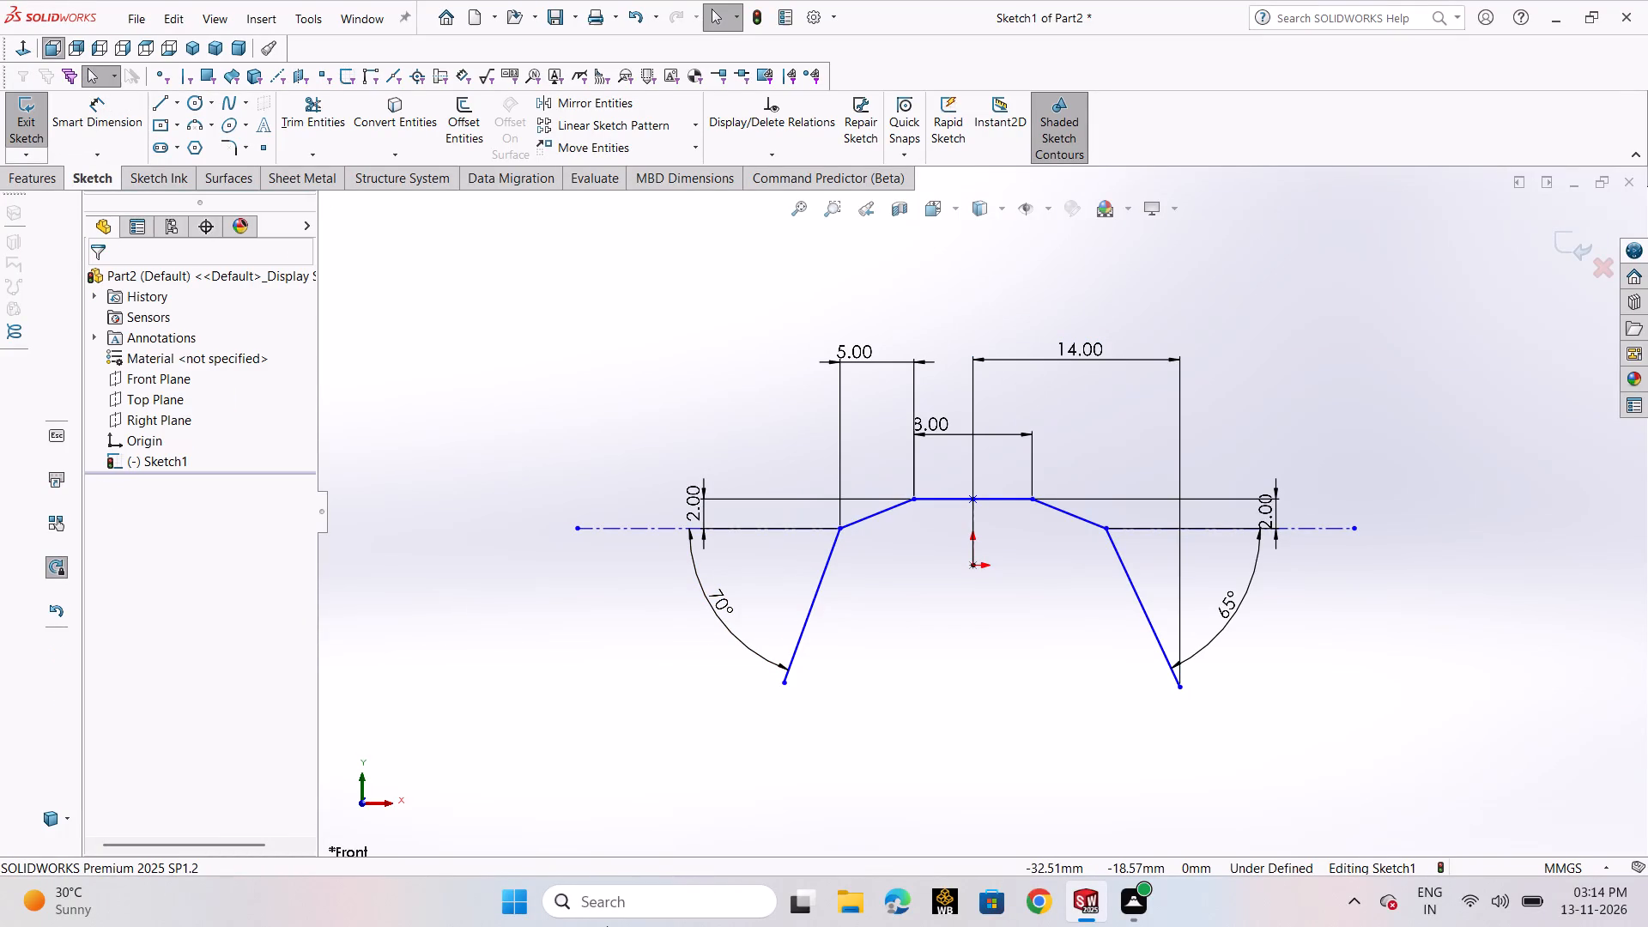
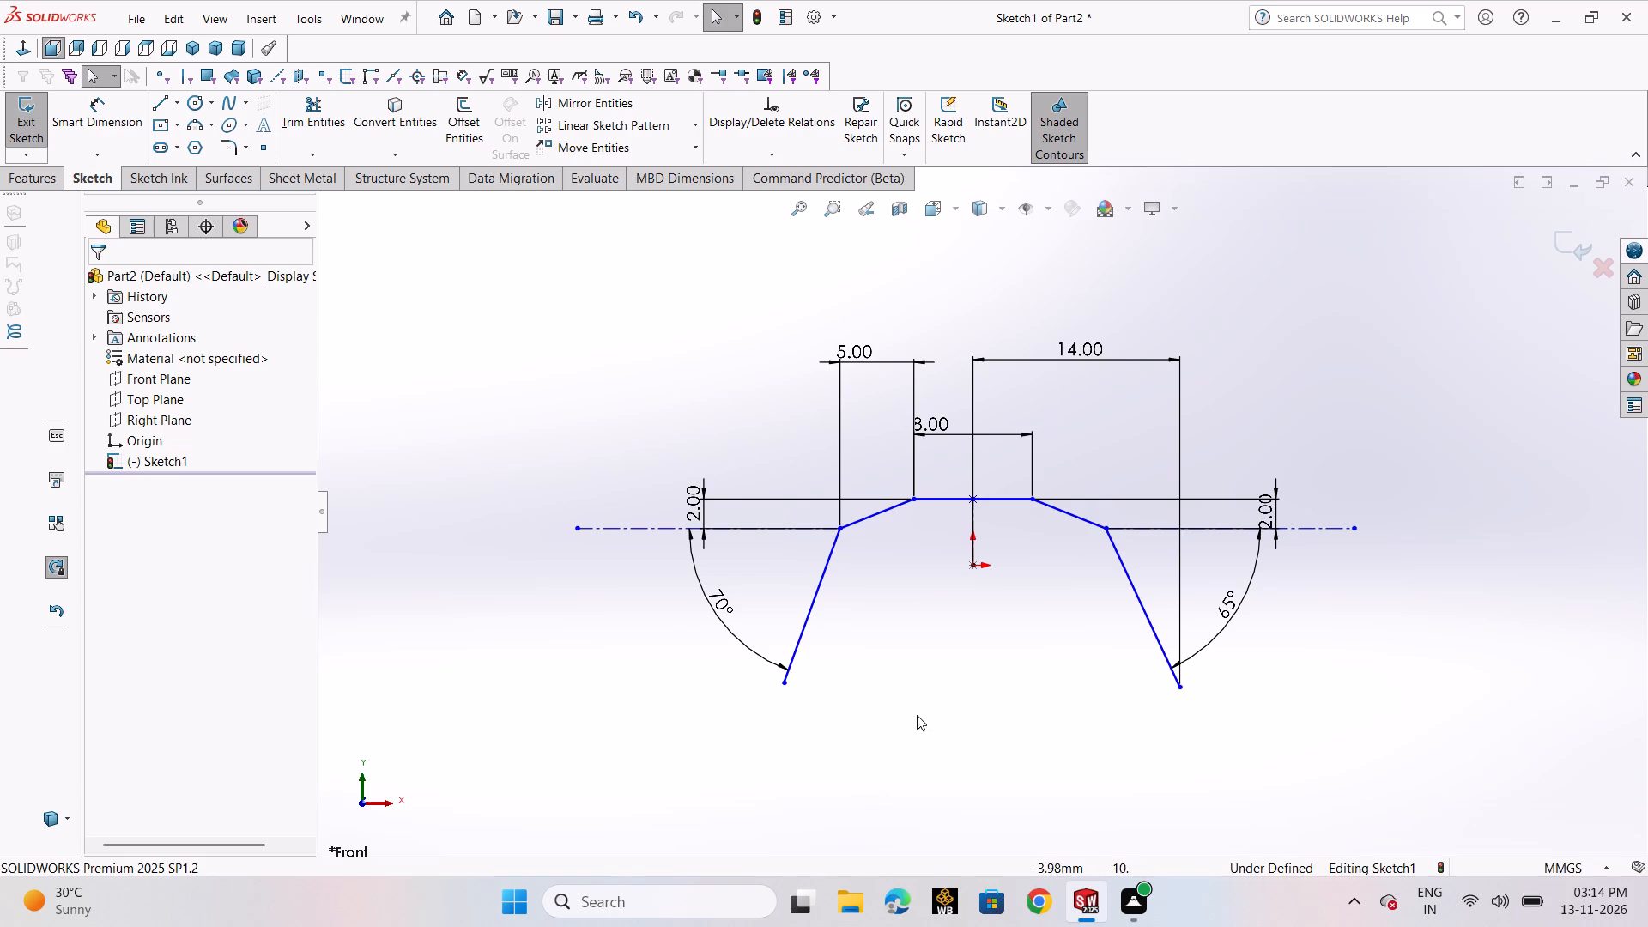
Sketch a vertical line about 8 mm long downward from the lower end of the 65° sloped line.
left_click(160, 110)
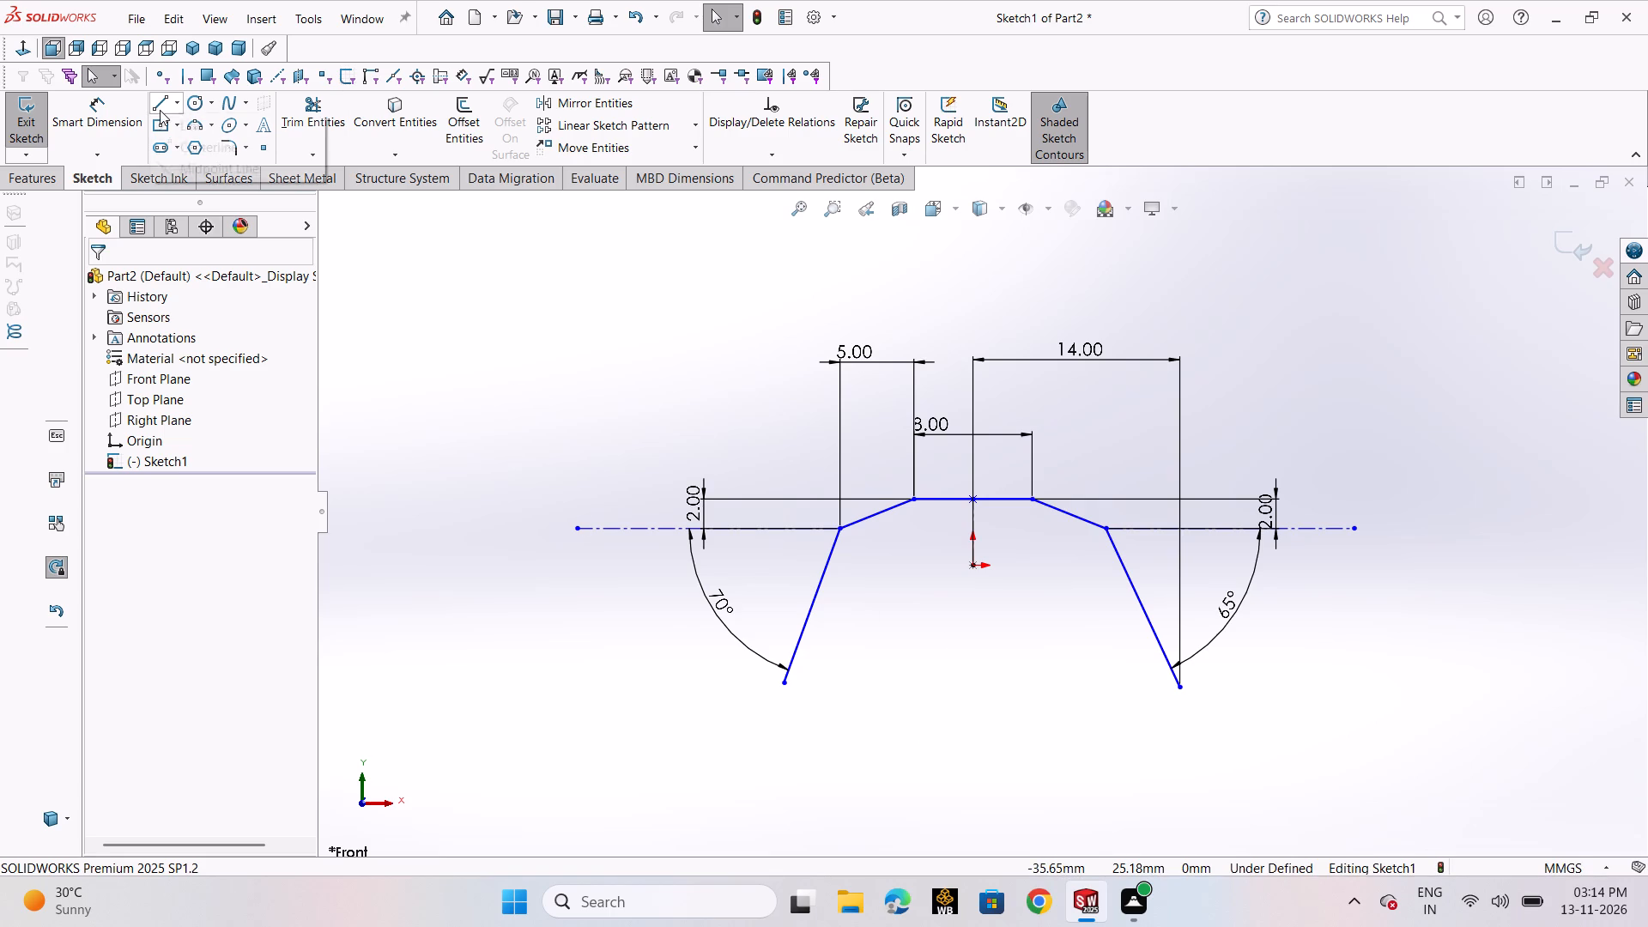
left_click(173, 133)
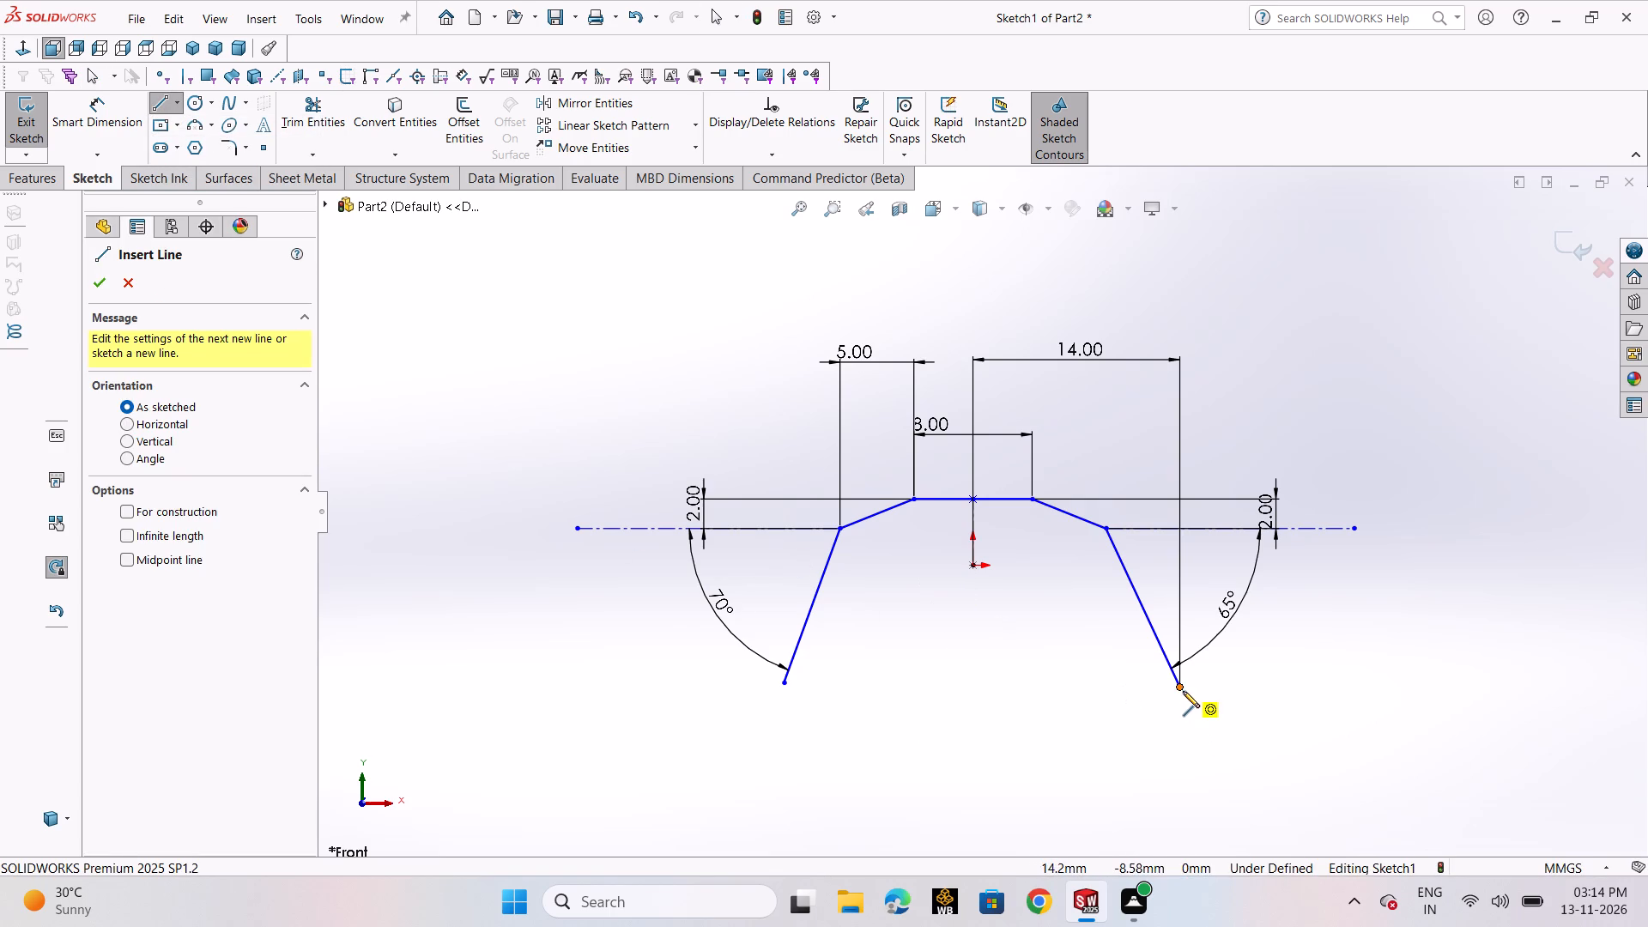
left_click(1182, 691)
left_click(1178, 804)
right_click(1176, 804)
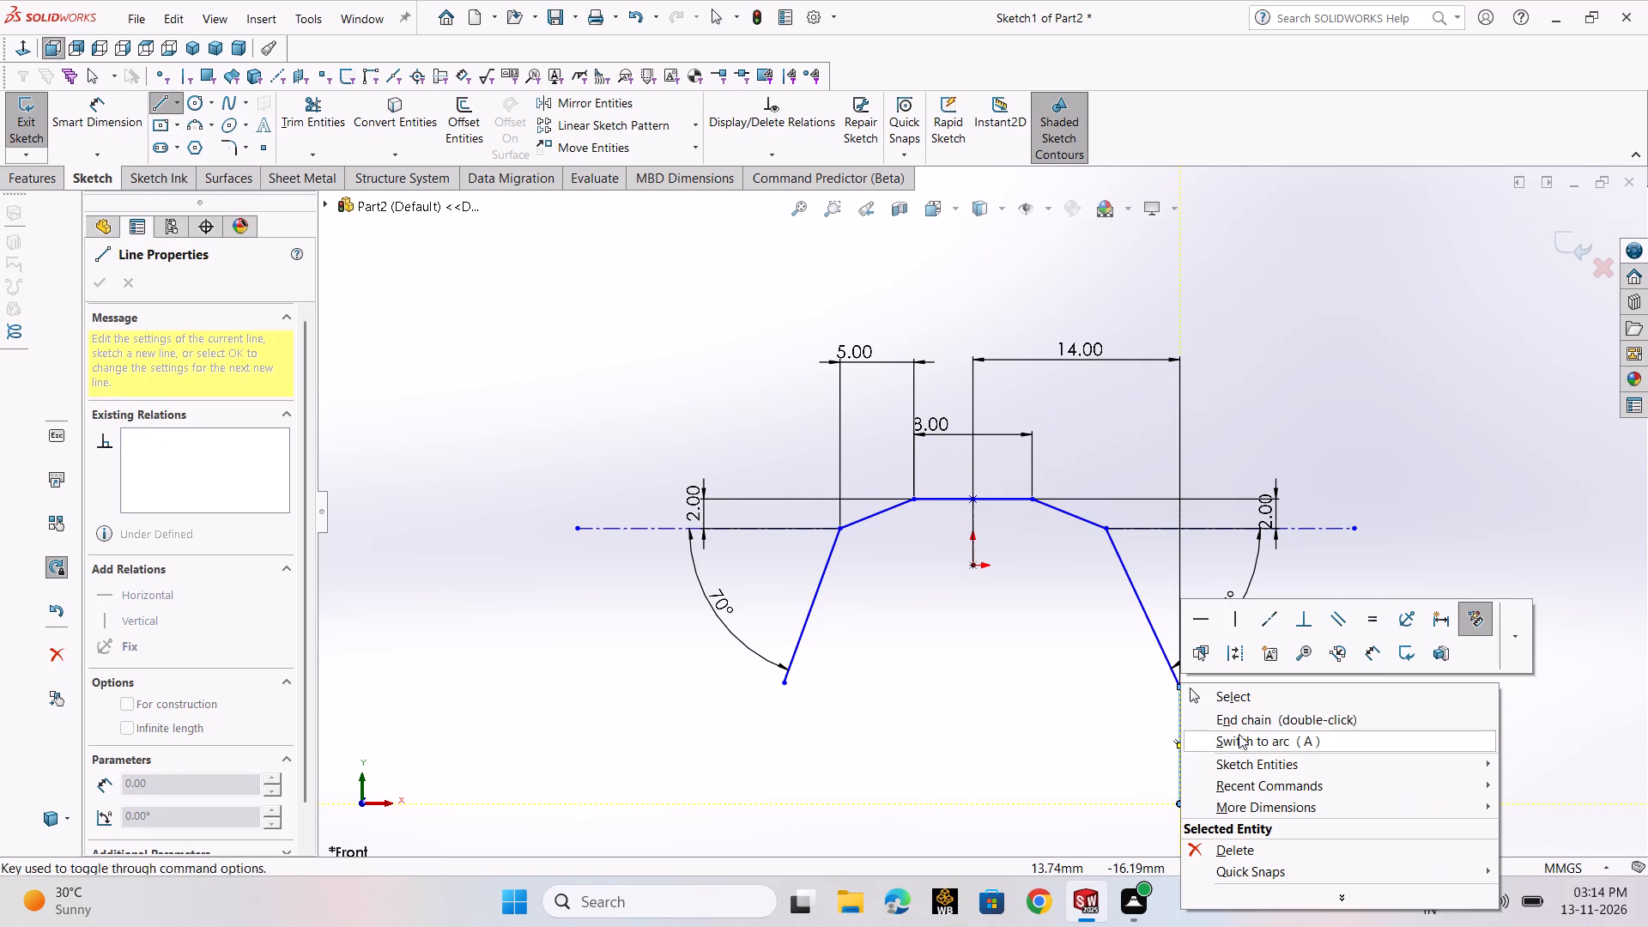
left_click(1239, 704)
Apply a 5 mm sketch fillet at the corner between the 65° sloped line and the vertical line below it.
scroll(1228, 778, "up", 2)
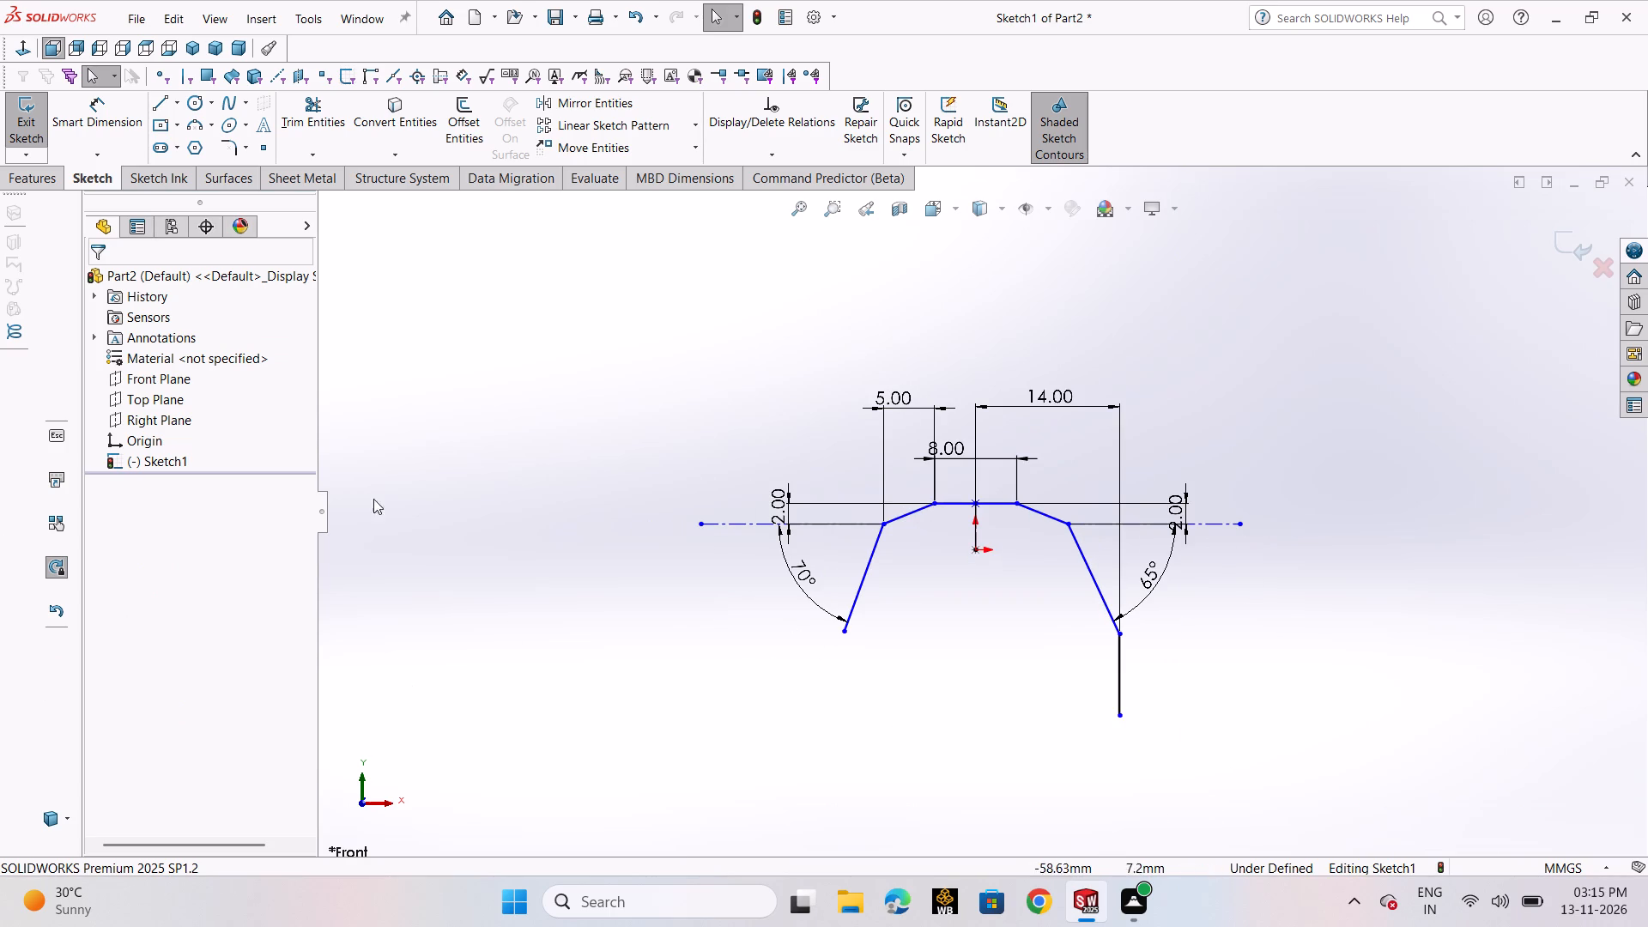
left_click(230, 149)
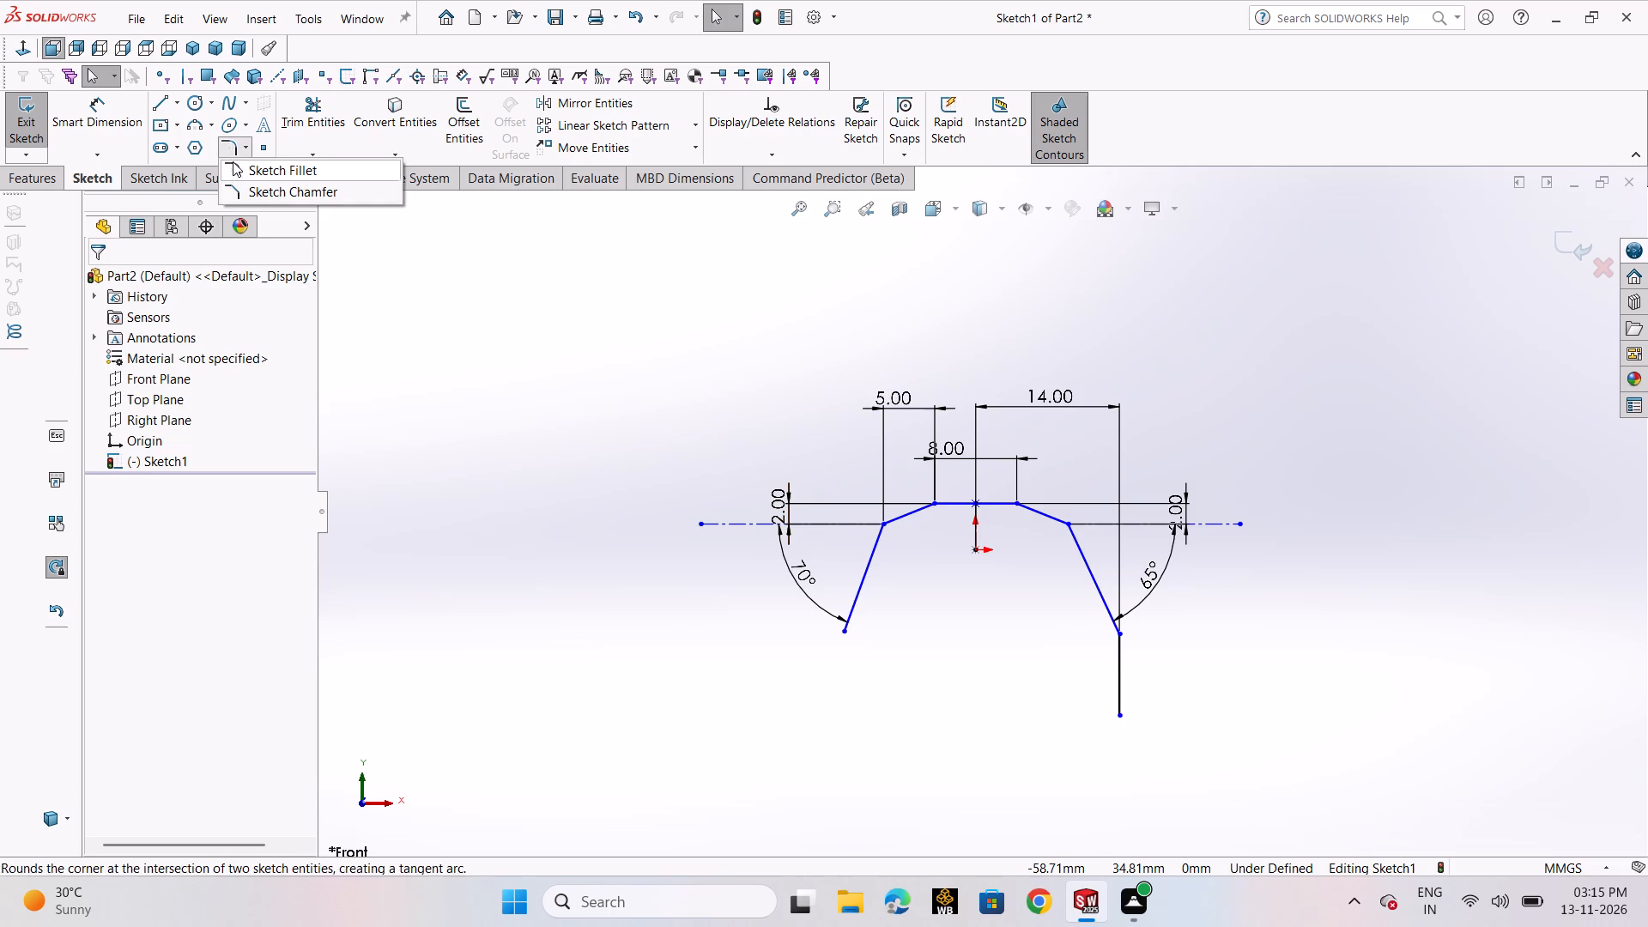
left_click(233, 163)
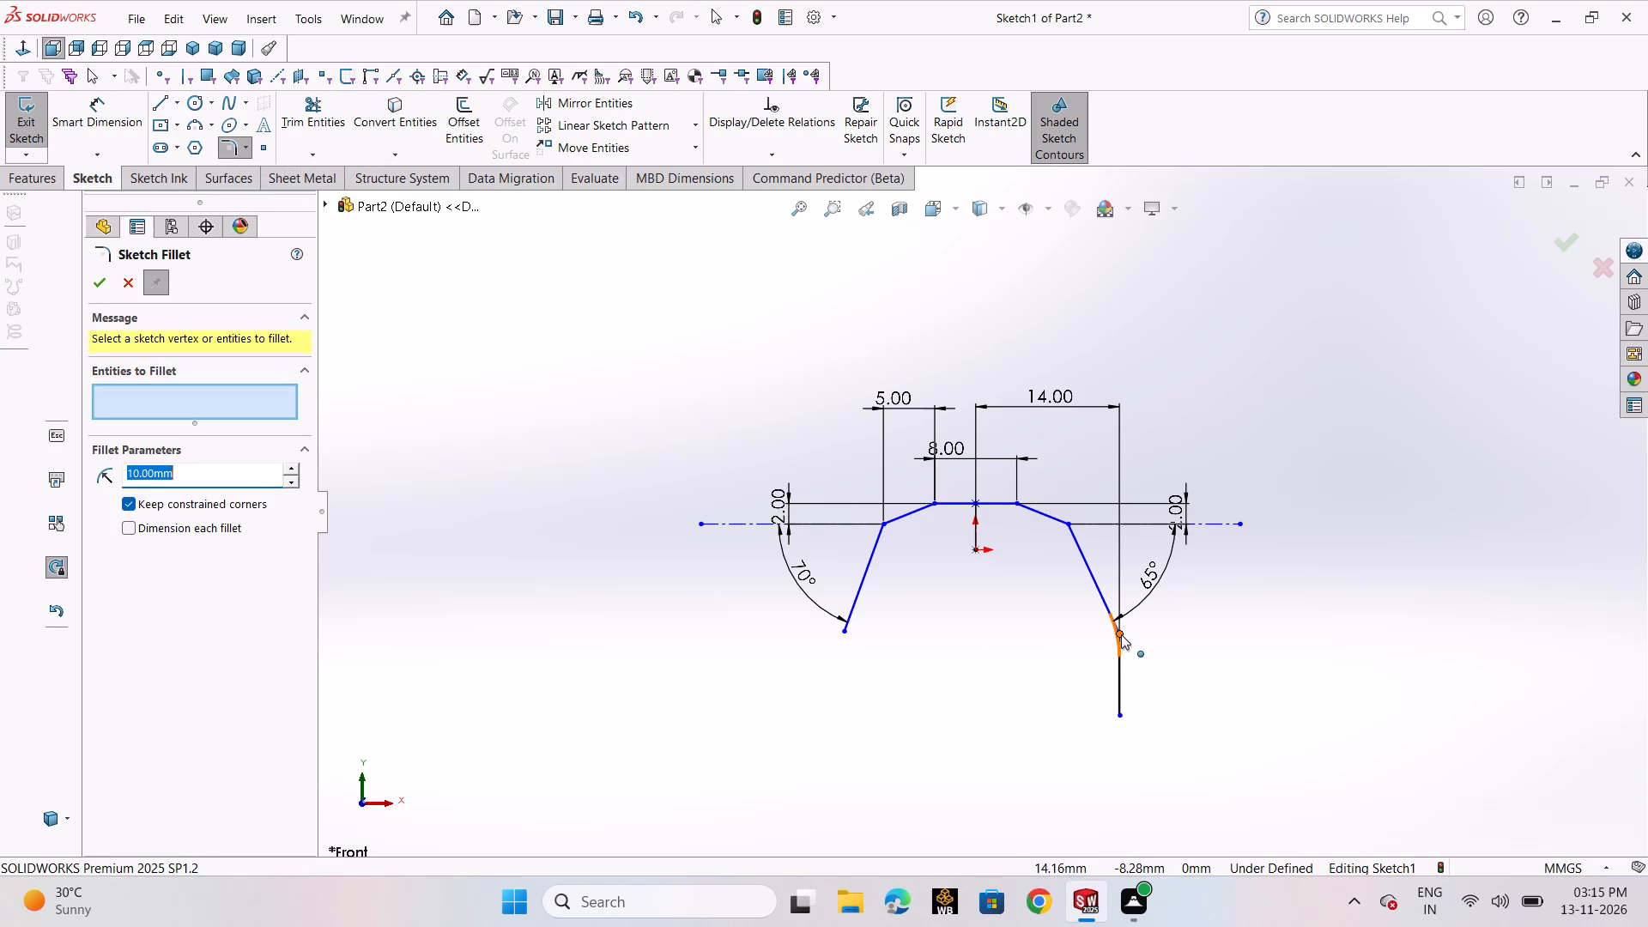
left_click(1121, 634)
double_click(259, 479)
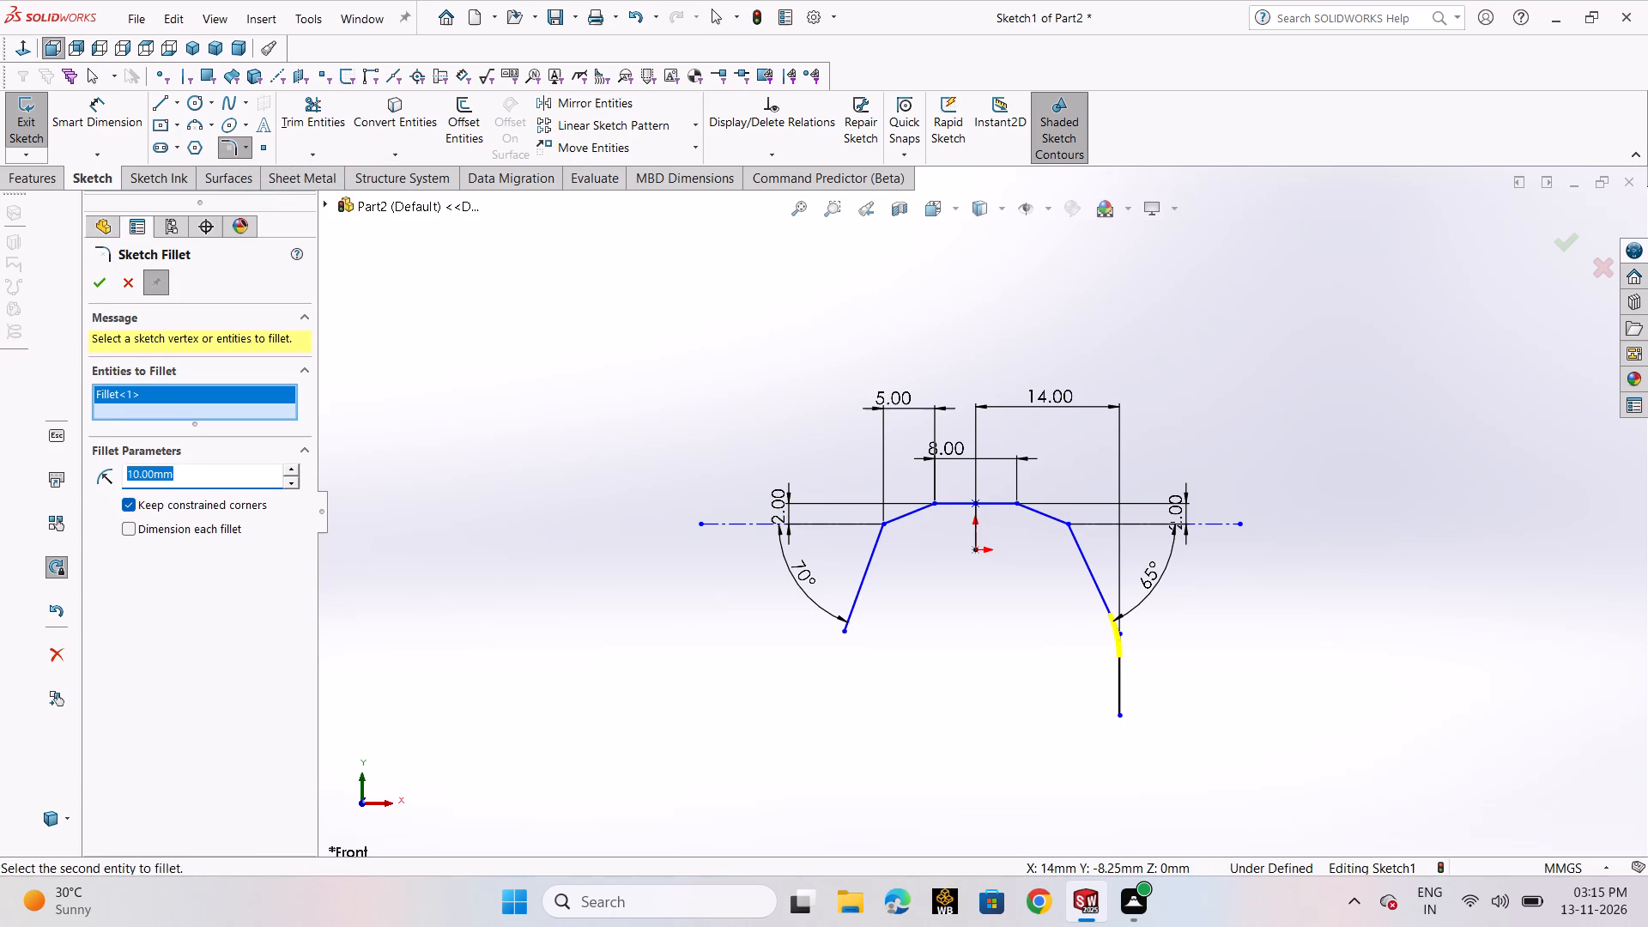
key("5")
key("Return")
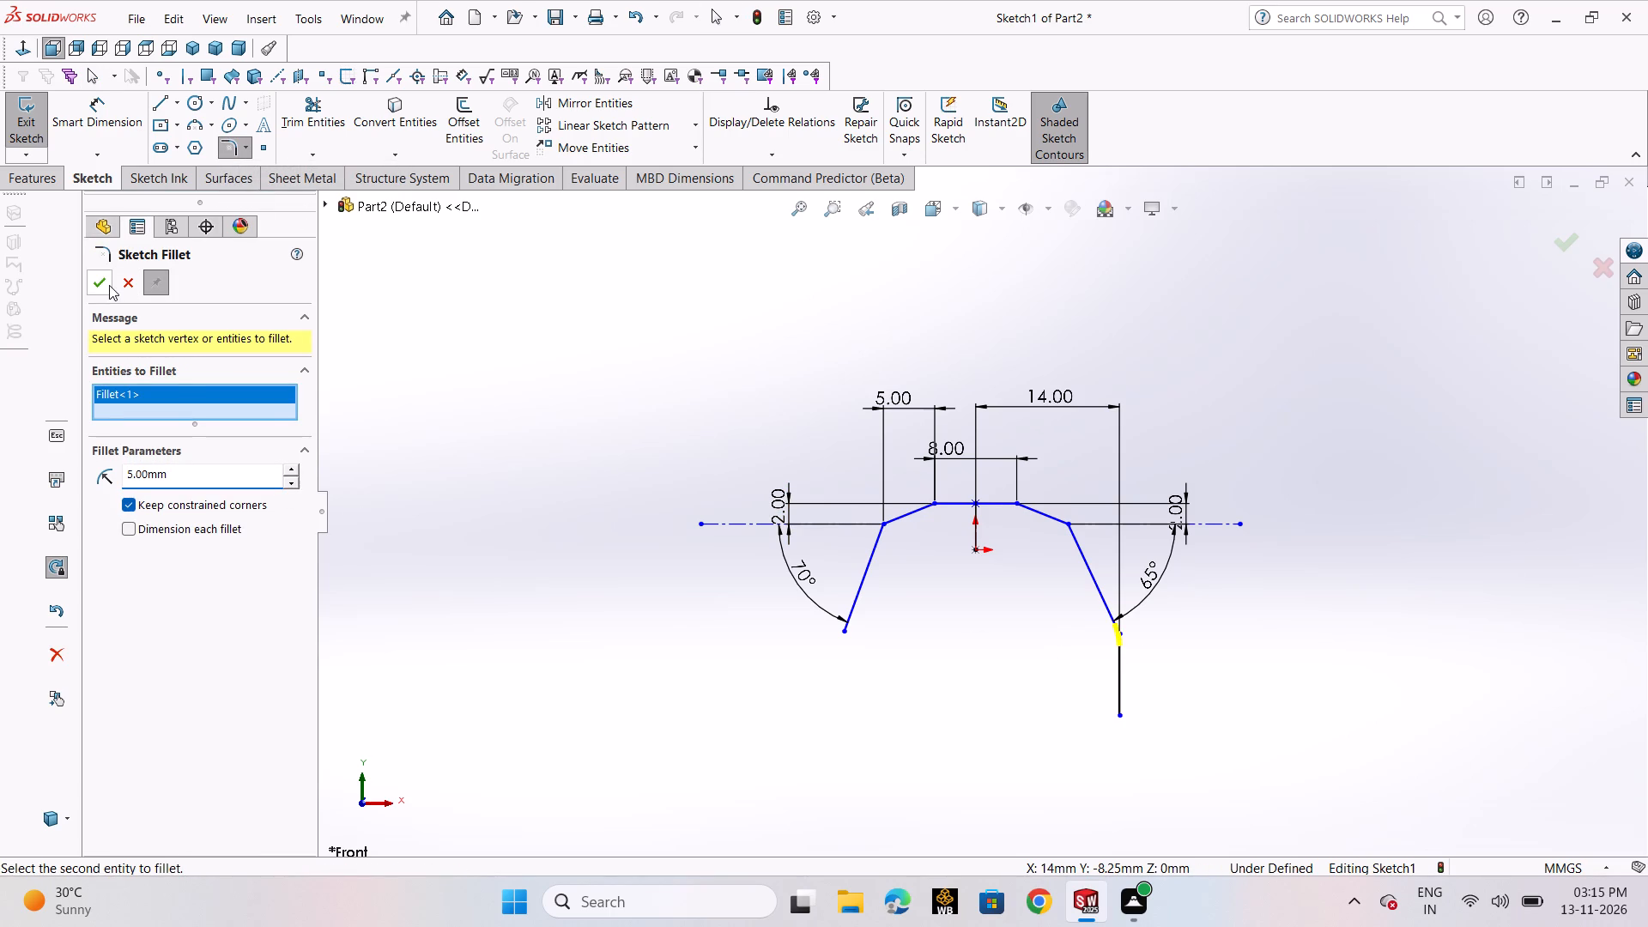
left_click(109, 285)
left_click(1180, 657)
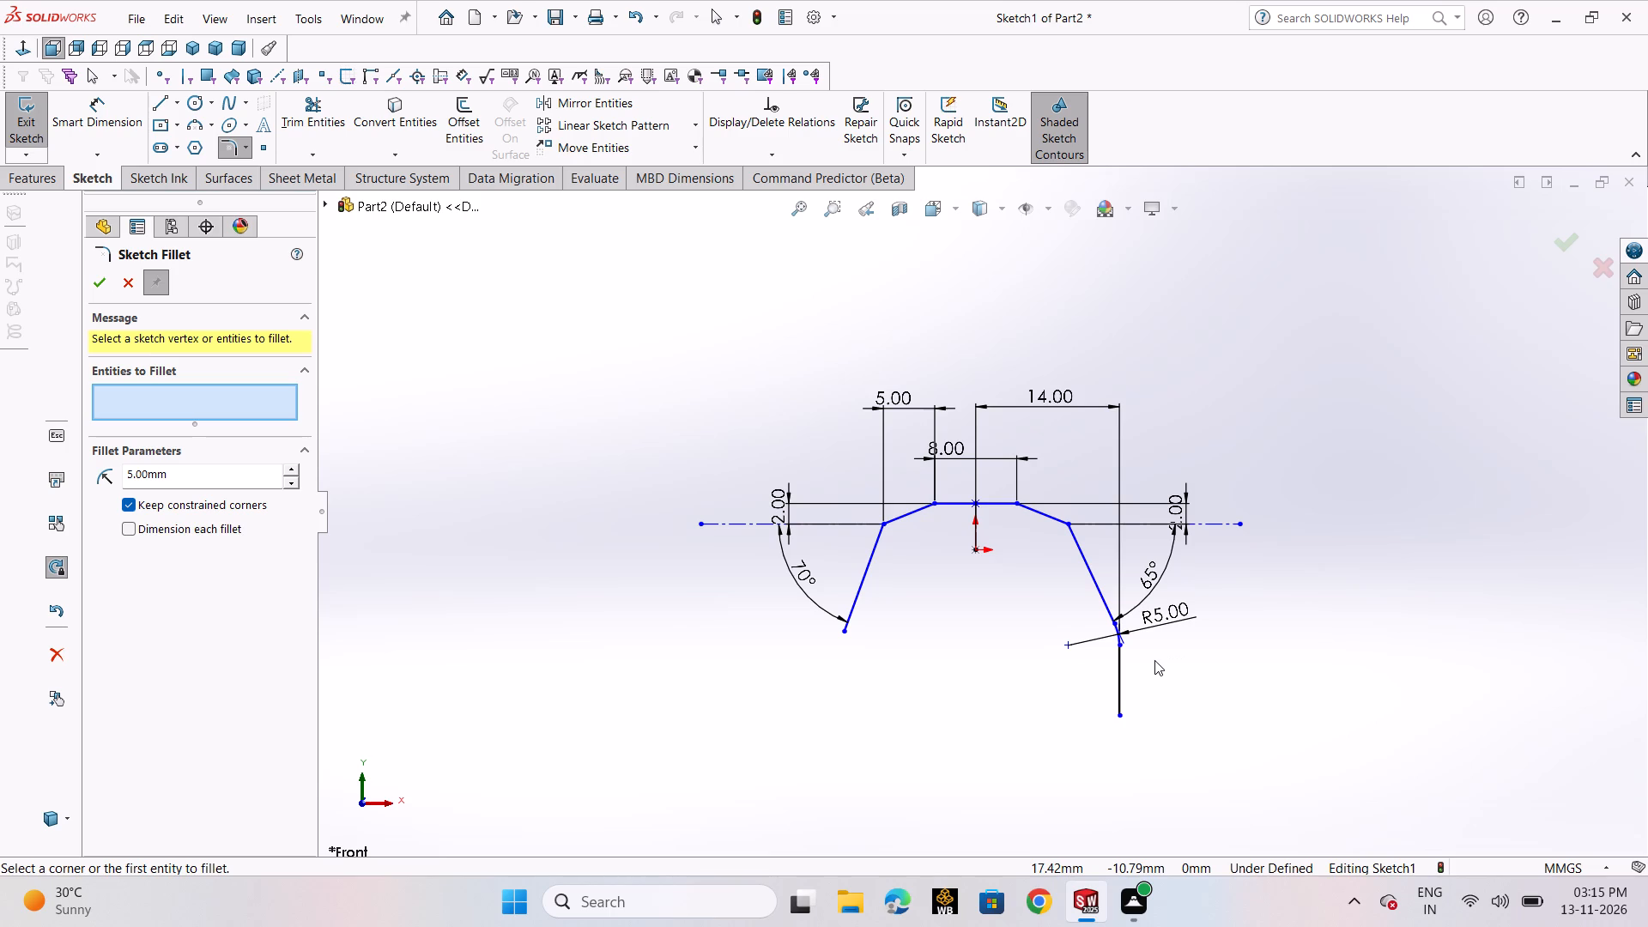
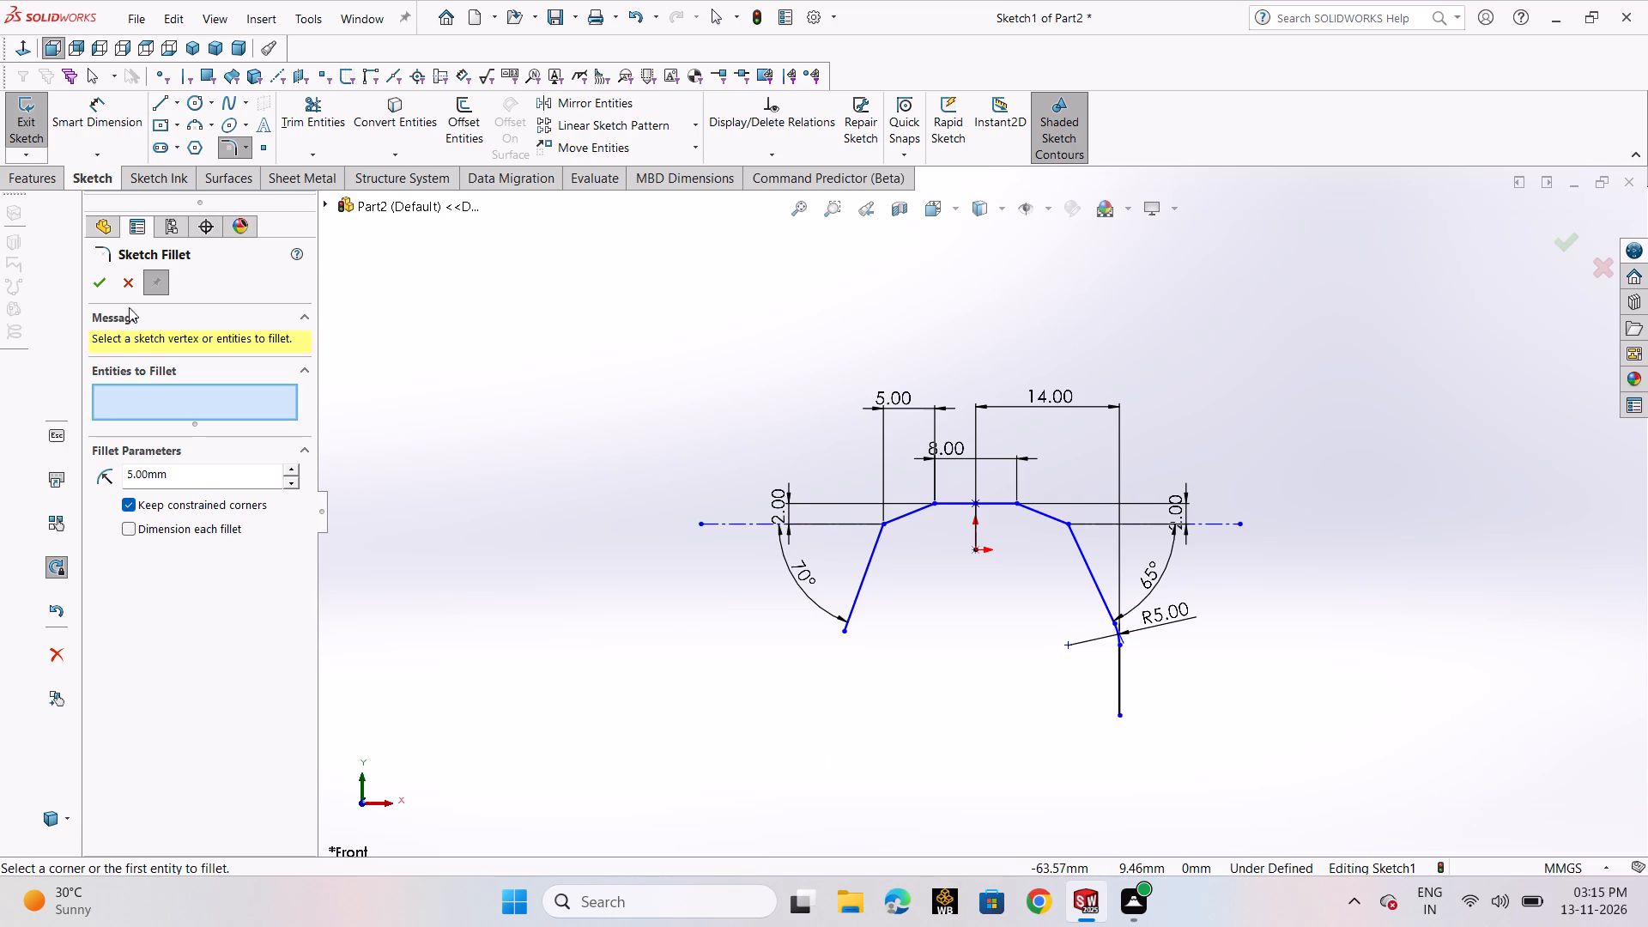
Finish the Sketch Fillet command, keeping the 5 mm fillet between the 65° sloped line and the vertical line.
left_click(87, 281)
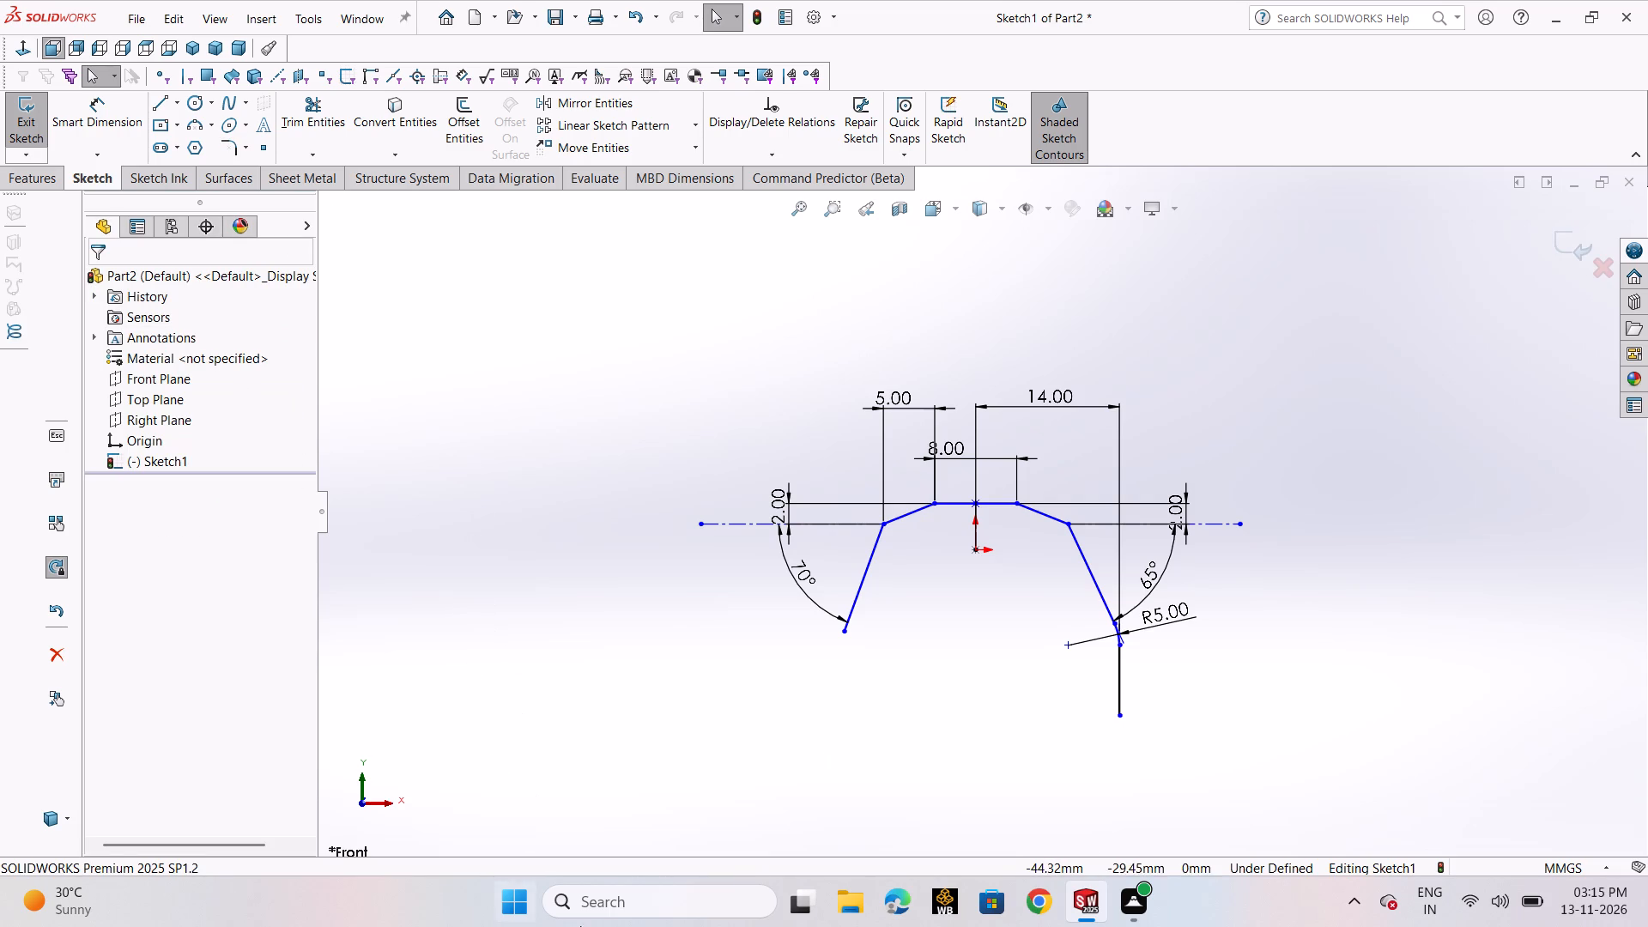
scroll(1131, 651, "down", 2)
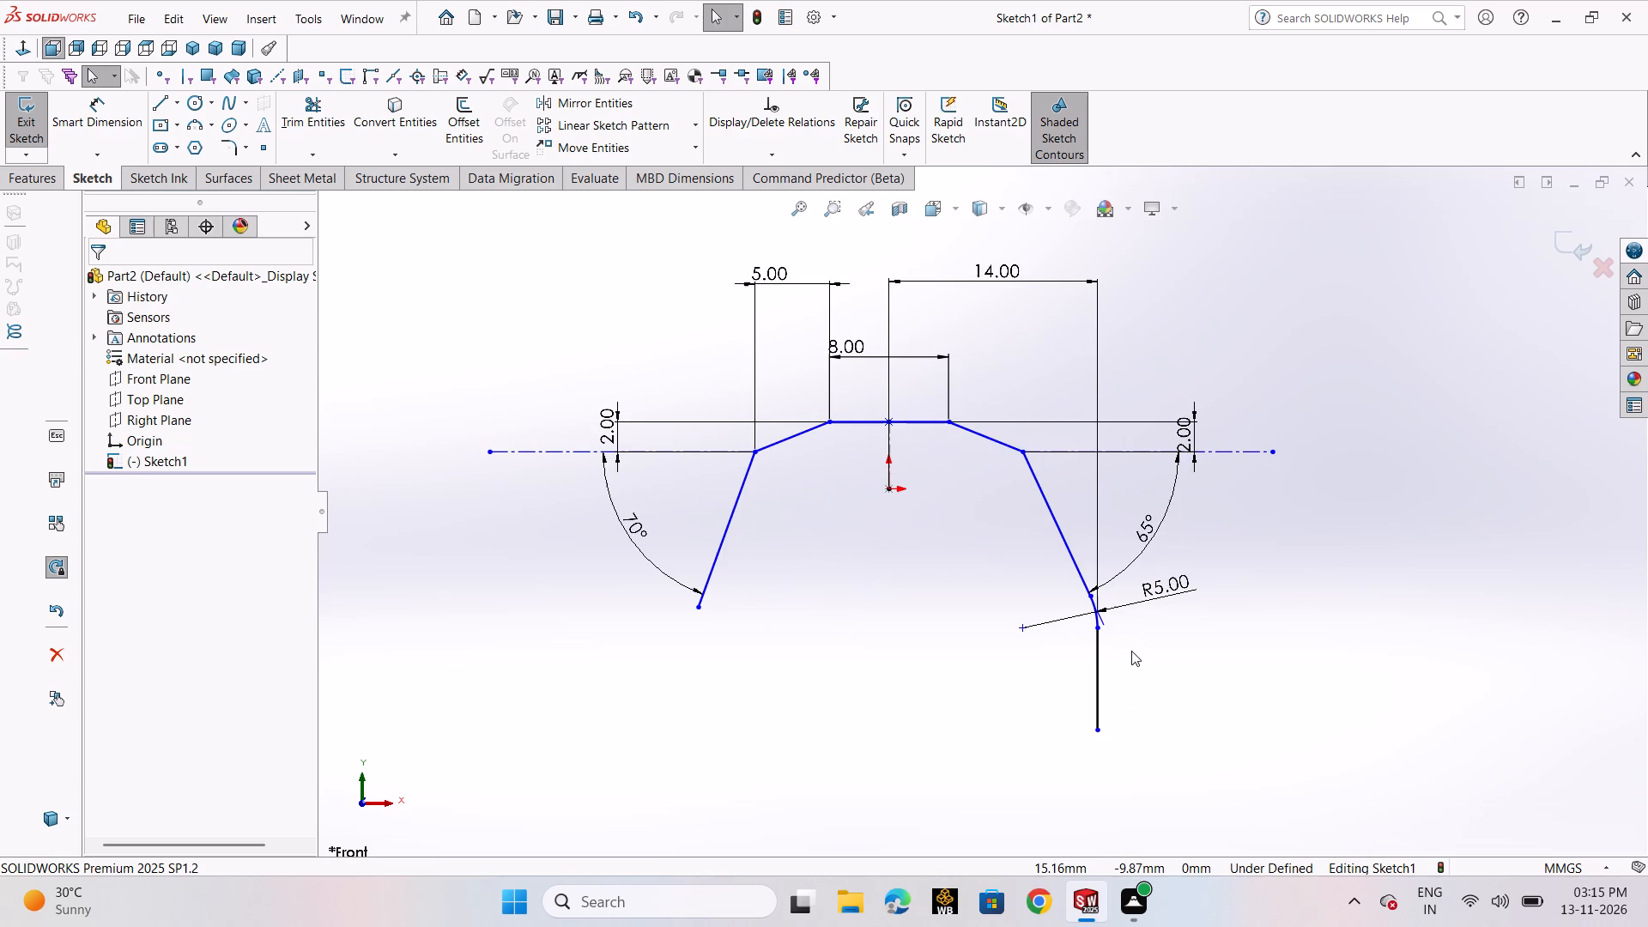
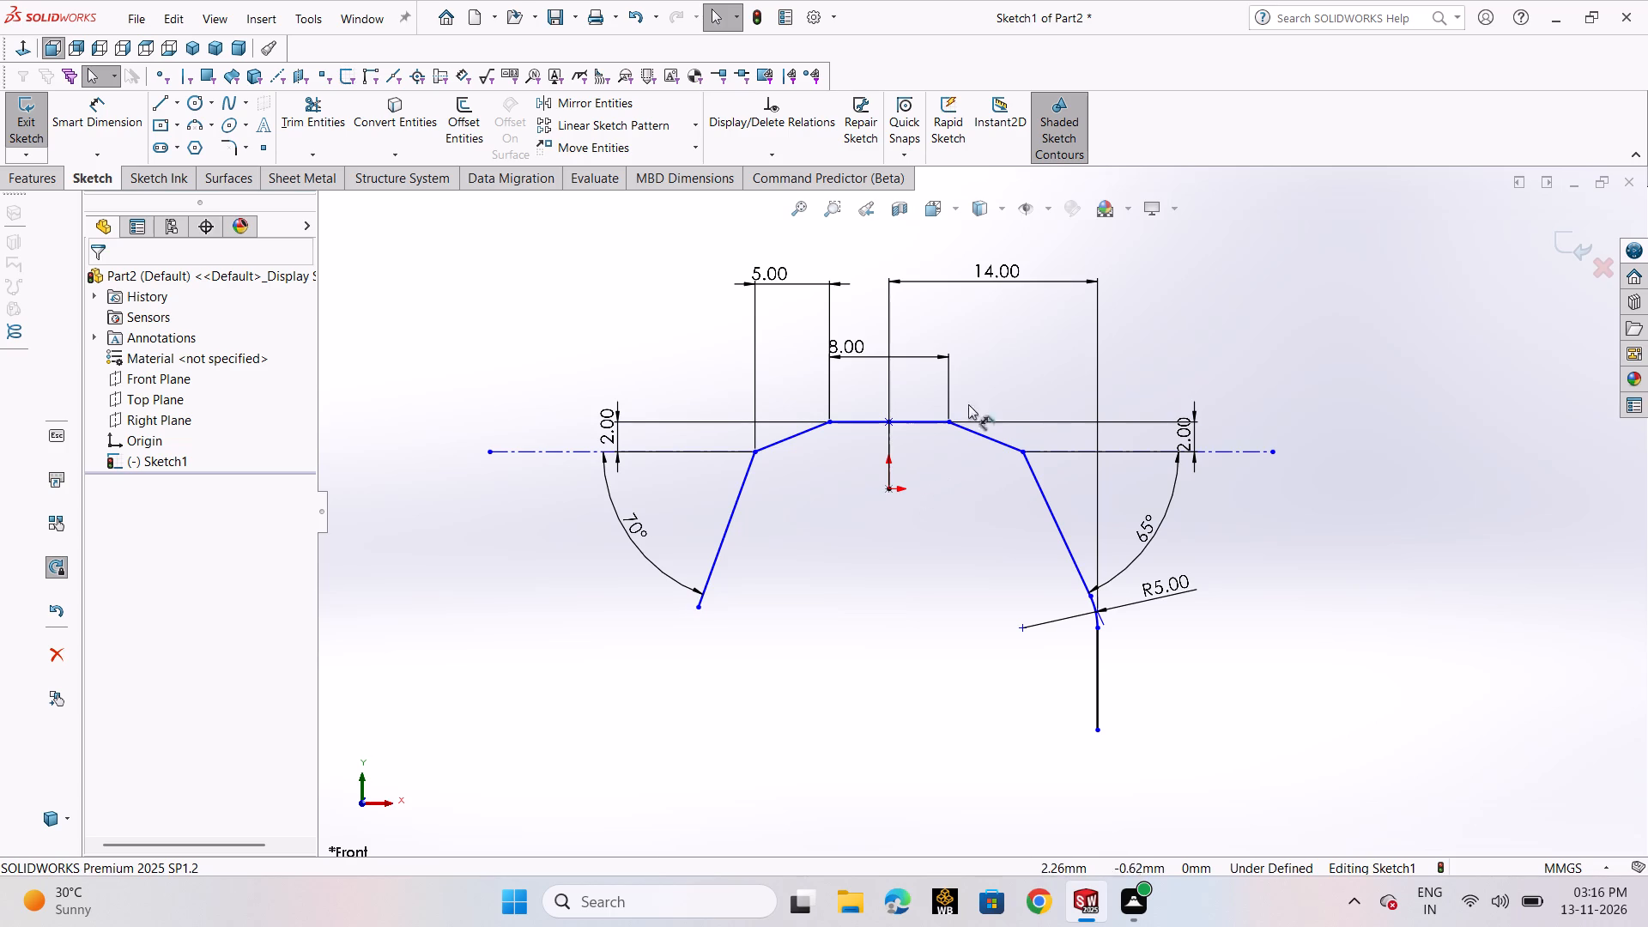
Draw an 18 mm vertical centerline downward from the midpoint of the profile's 8 mm top line.
left_click(179, 99)
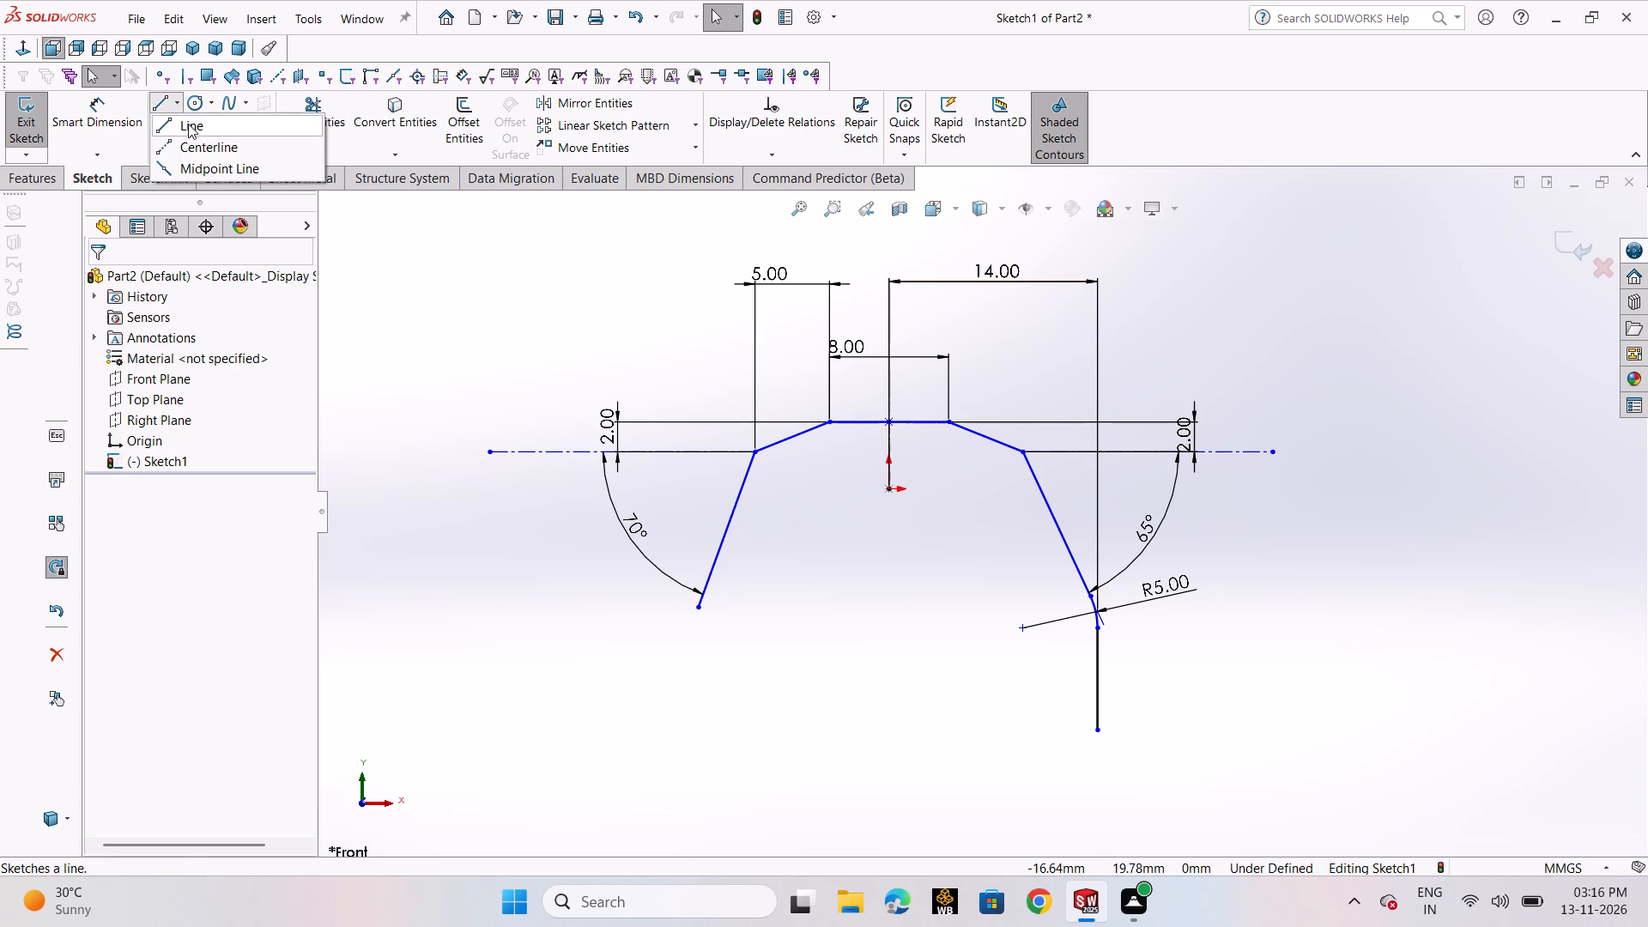
left_click(197, 143)
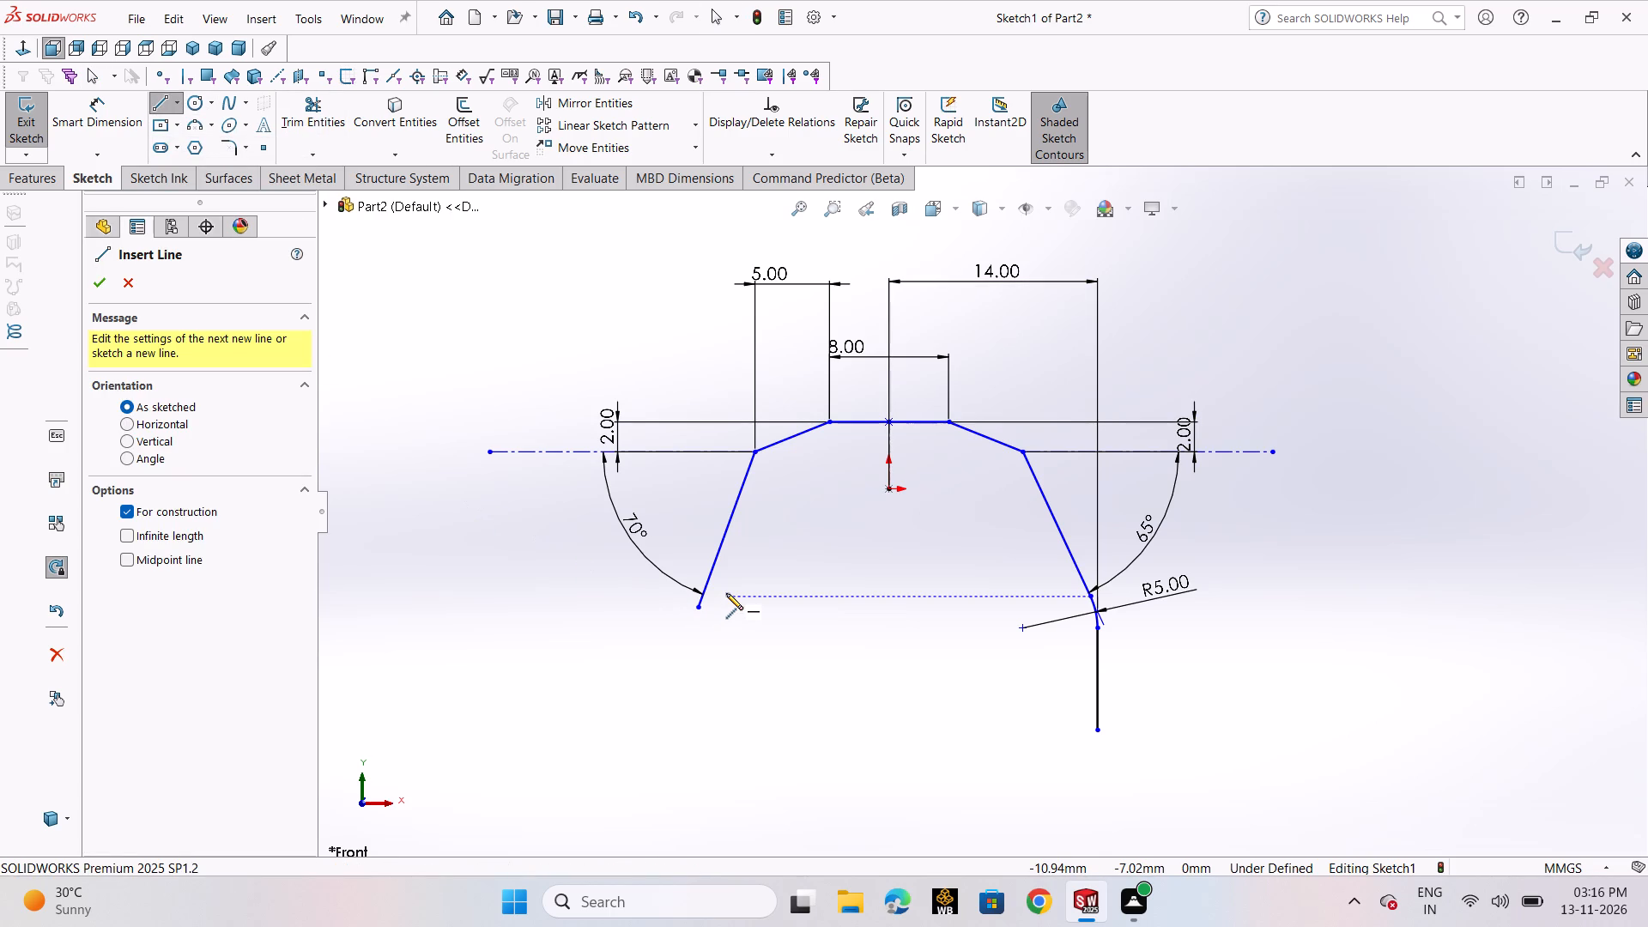
left_click(890, 425)
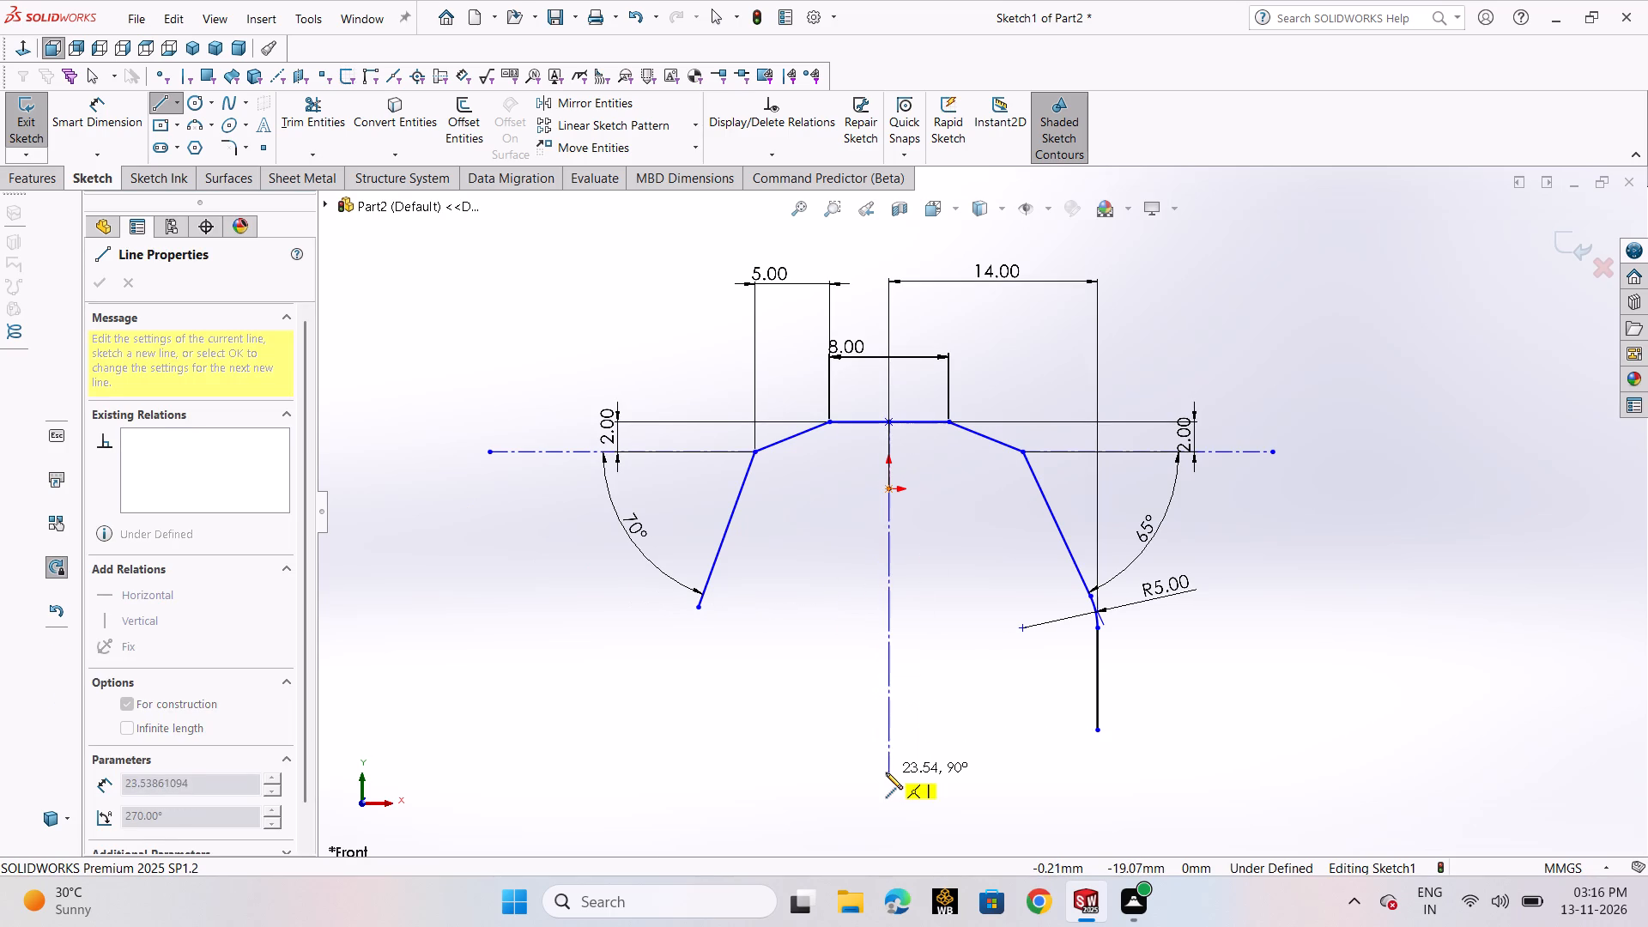
left_click(886, 772)
type("18")
key("Return")
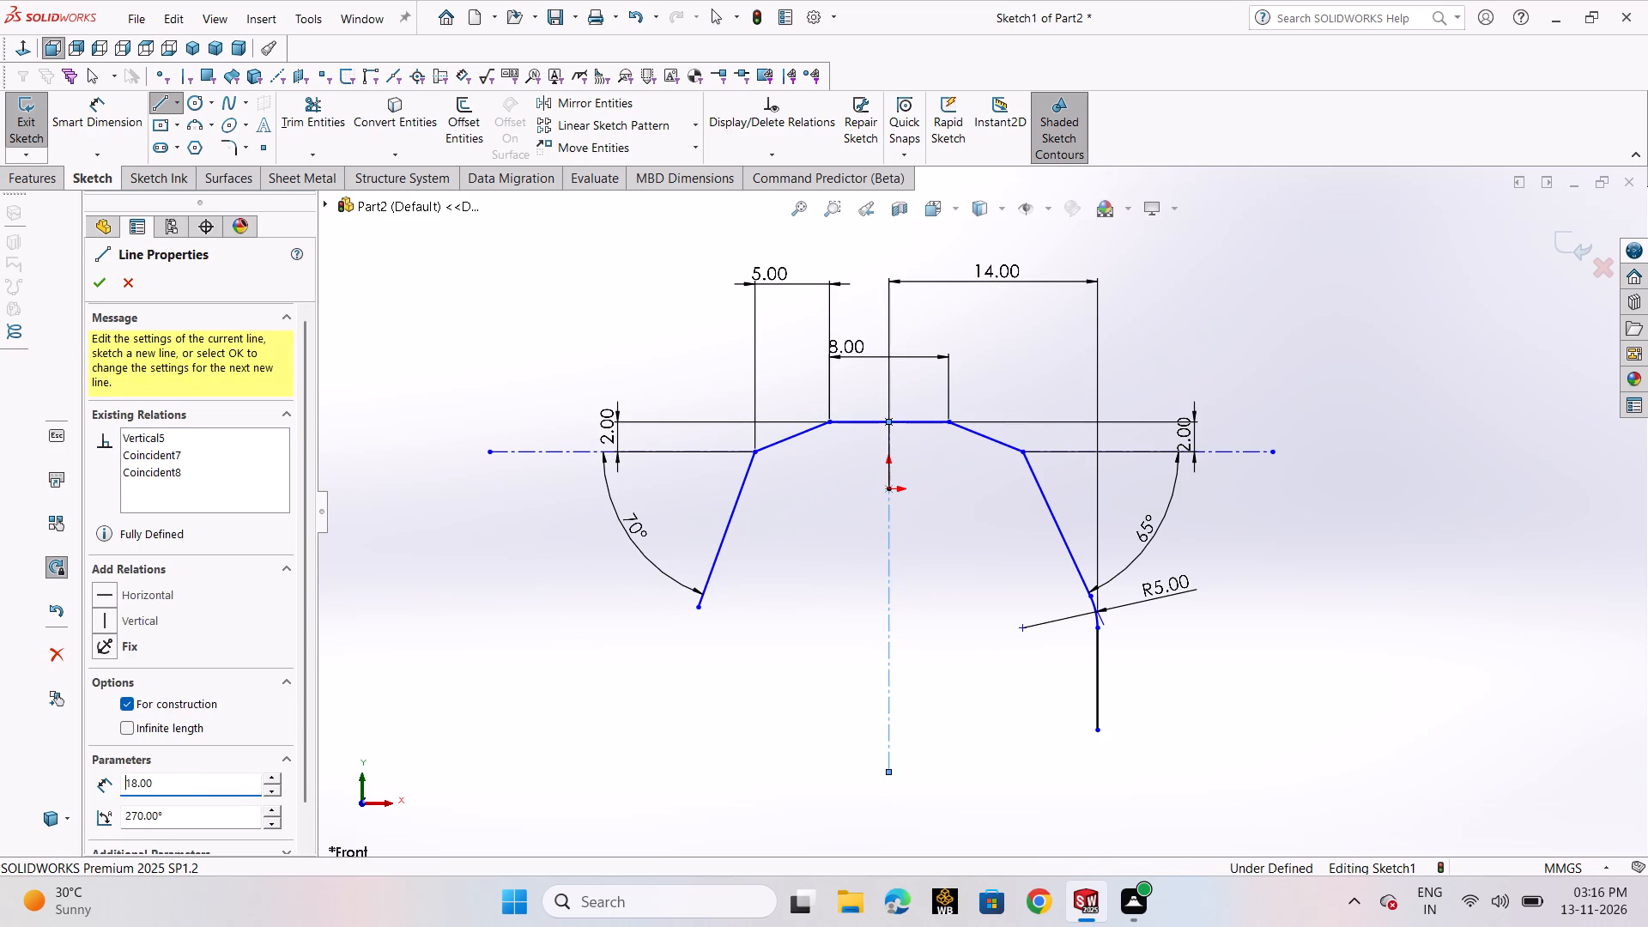
right_click(509, 596)
left_click(579, 611)
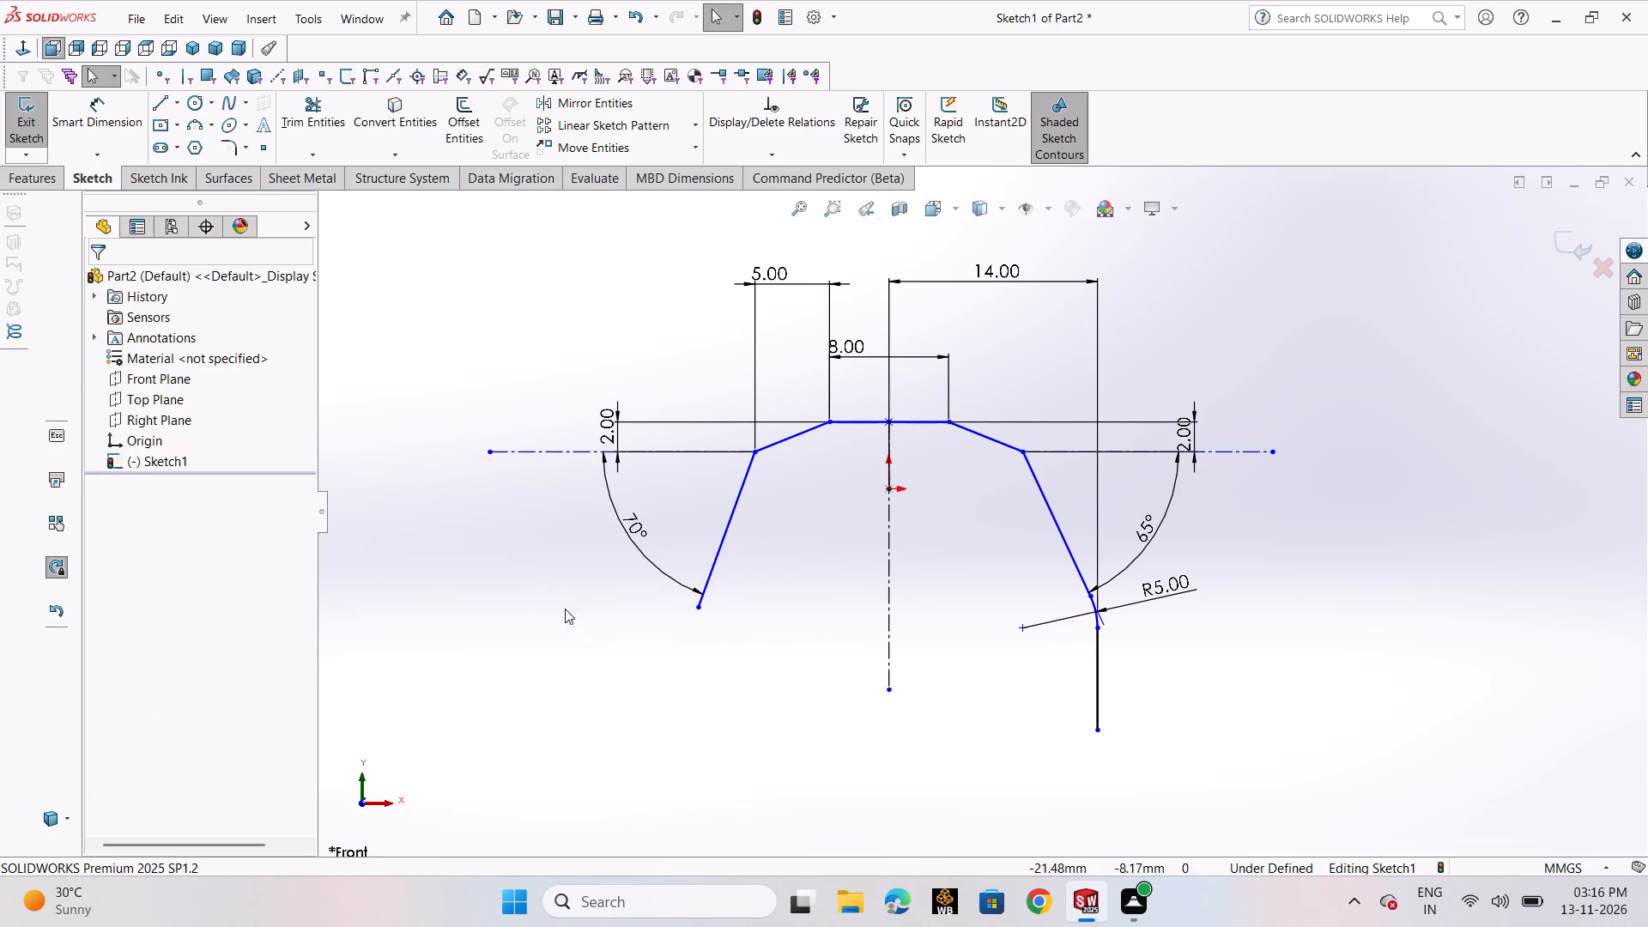
Draw a horizontal centerline about 25 mm long from the vertical centerline's lower end, extending past the vertical profile line.
left_click(178, 100)
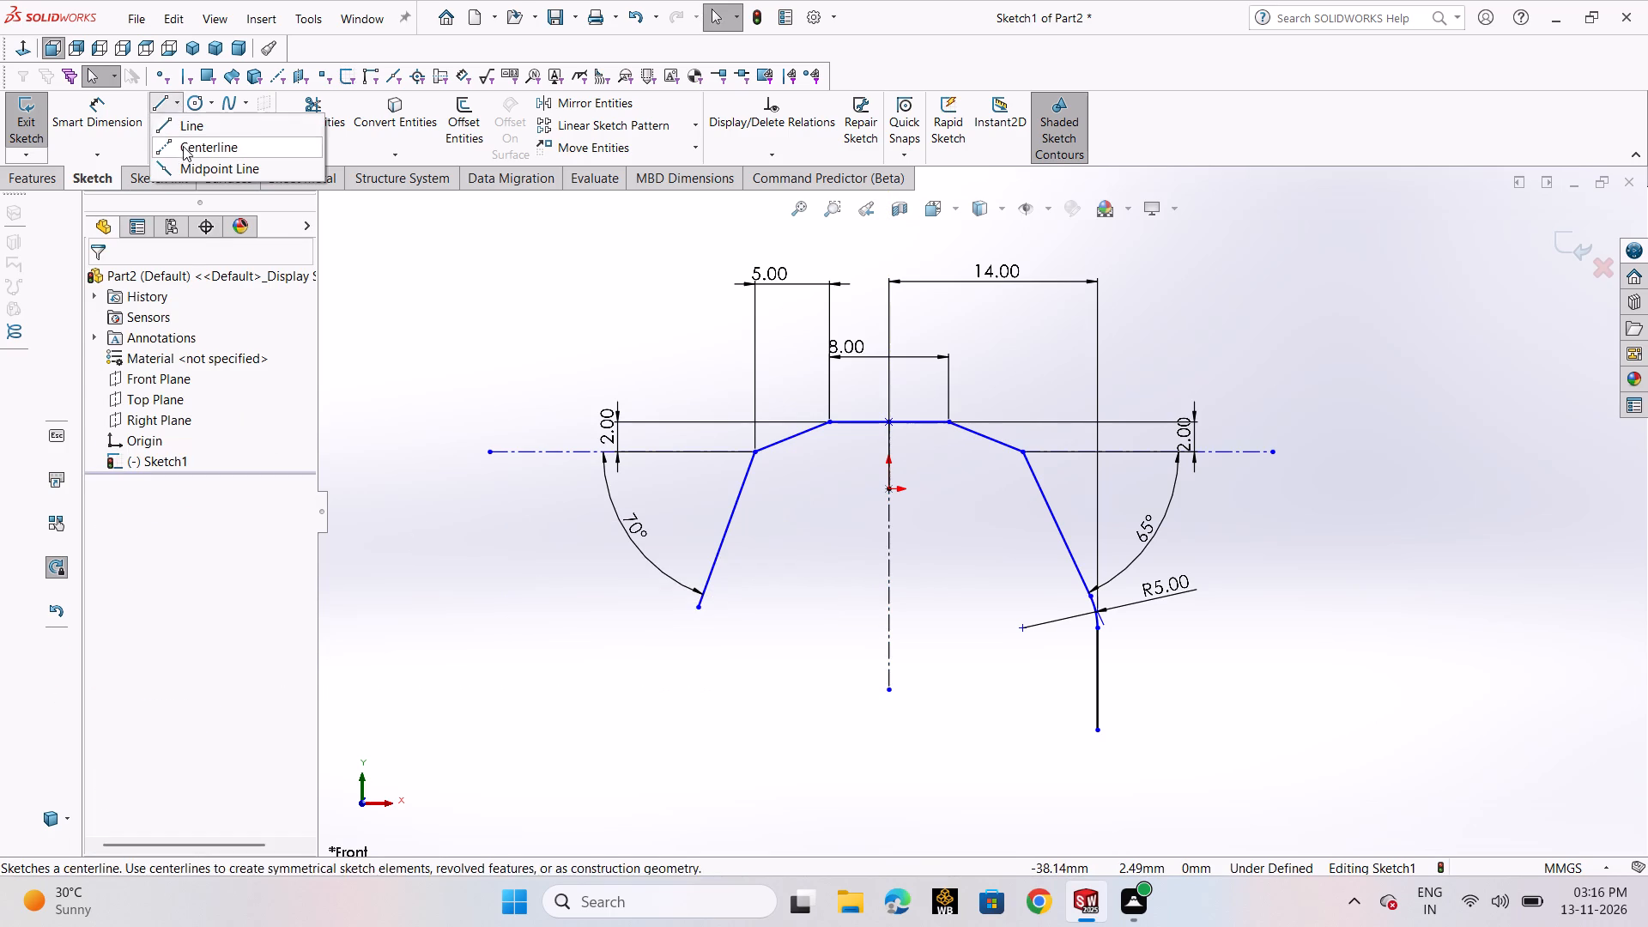
left_click(183, 146)
left_click(888, 694)
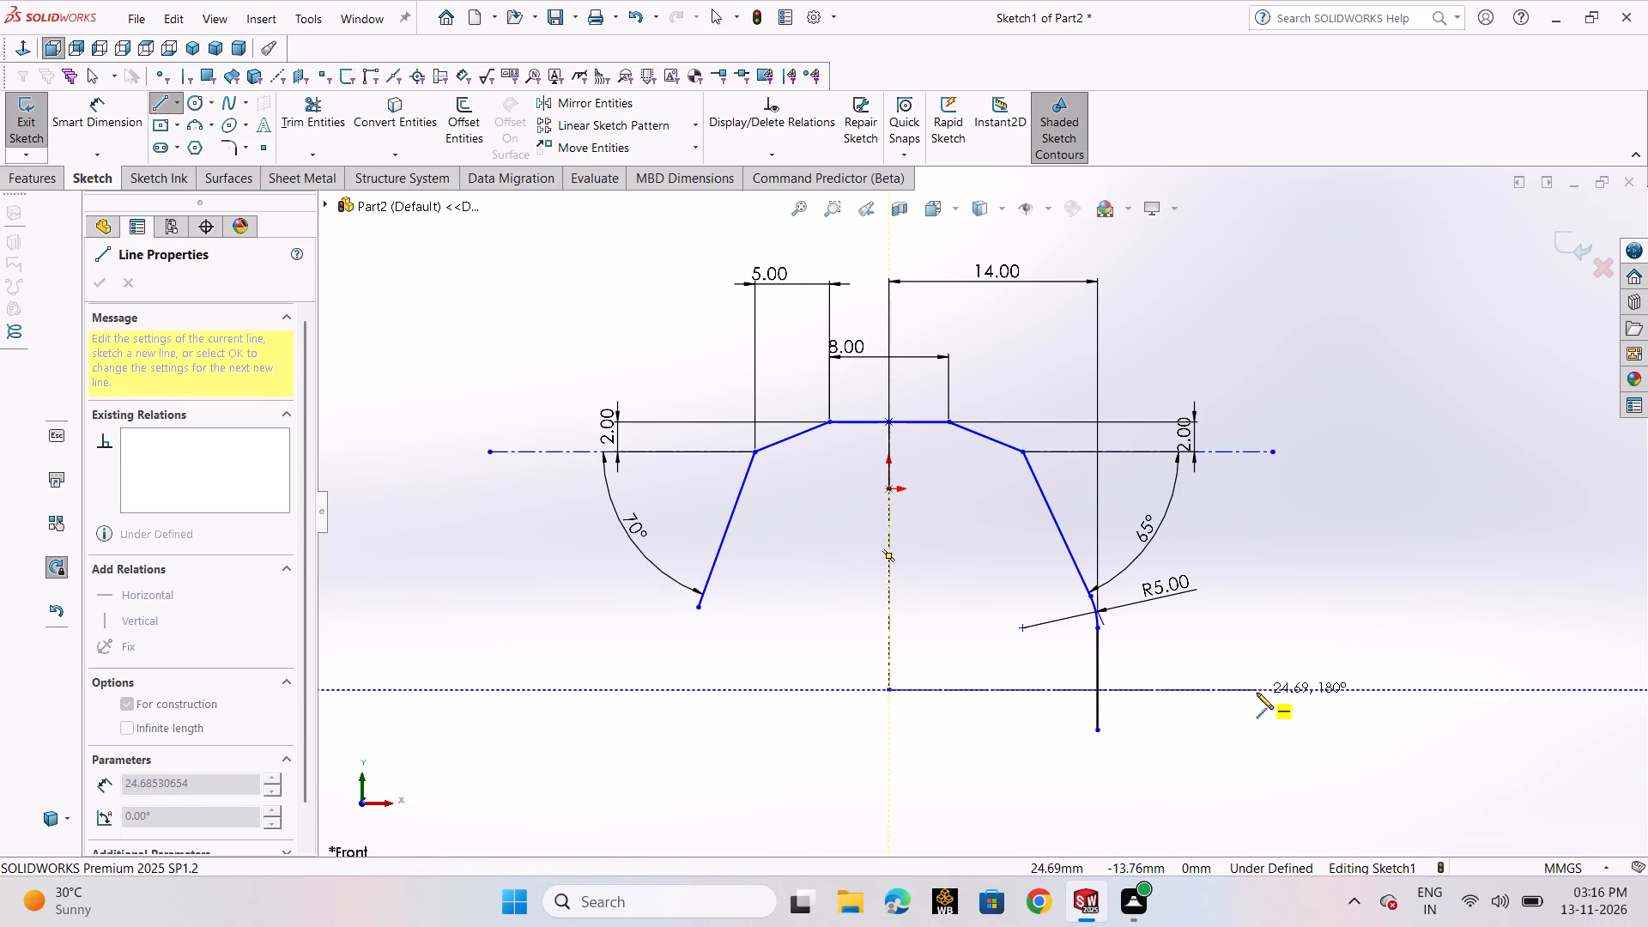
left_click(1257, 692)
right_click(1257, 692)
left_click(1287, 702)
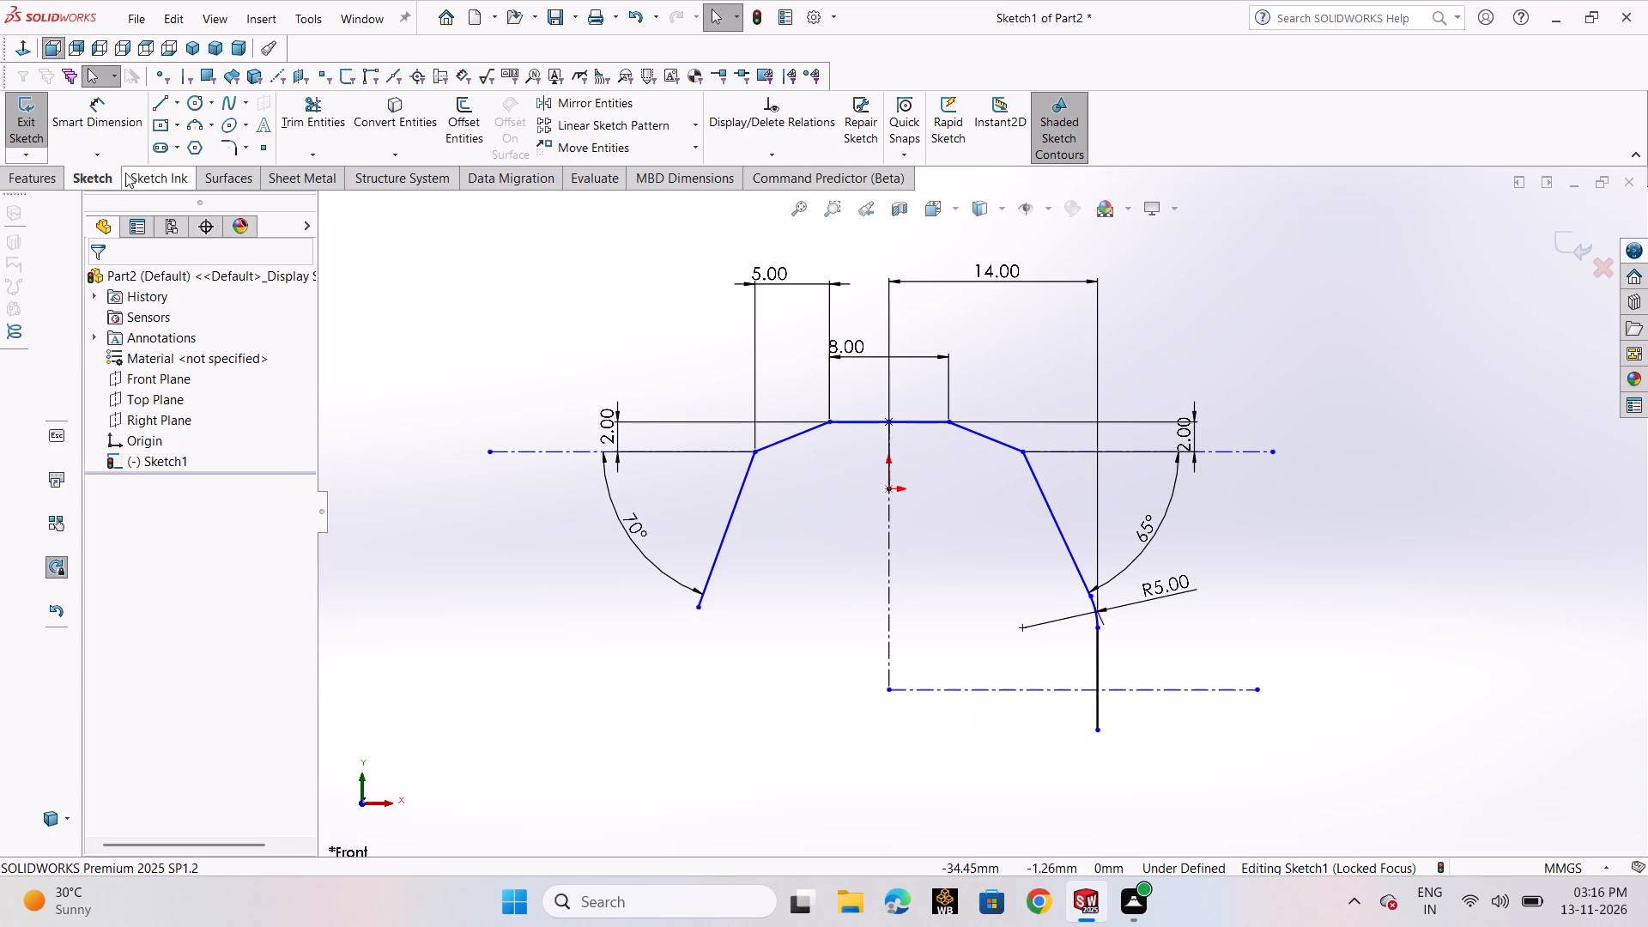
Dimension the vertical centerline's length at 18 mm, placing the dimension outside the profile on the 70° side.
left_click(110, 136)
left_click(886, 629)
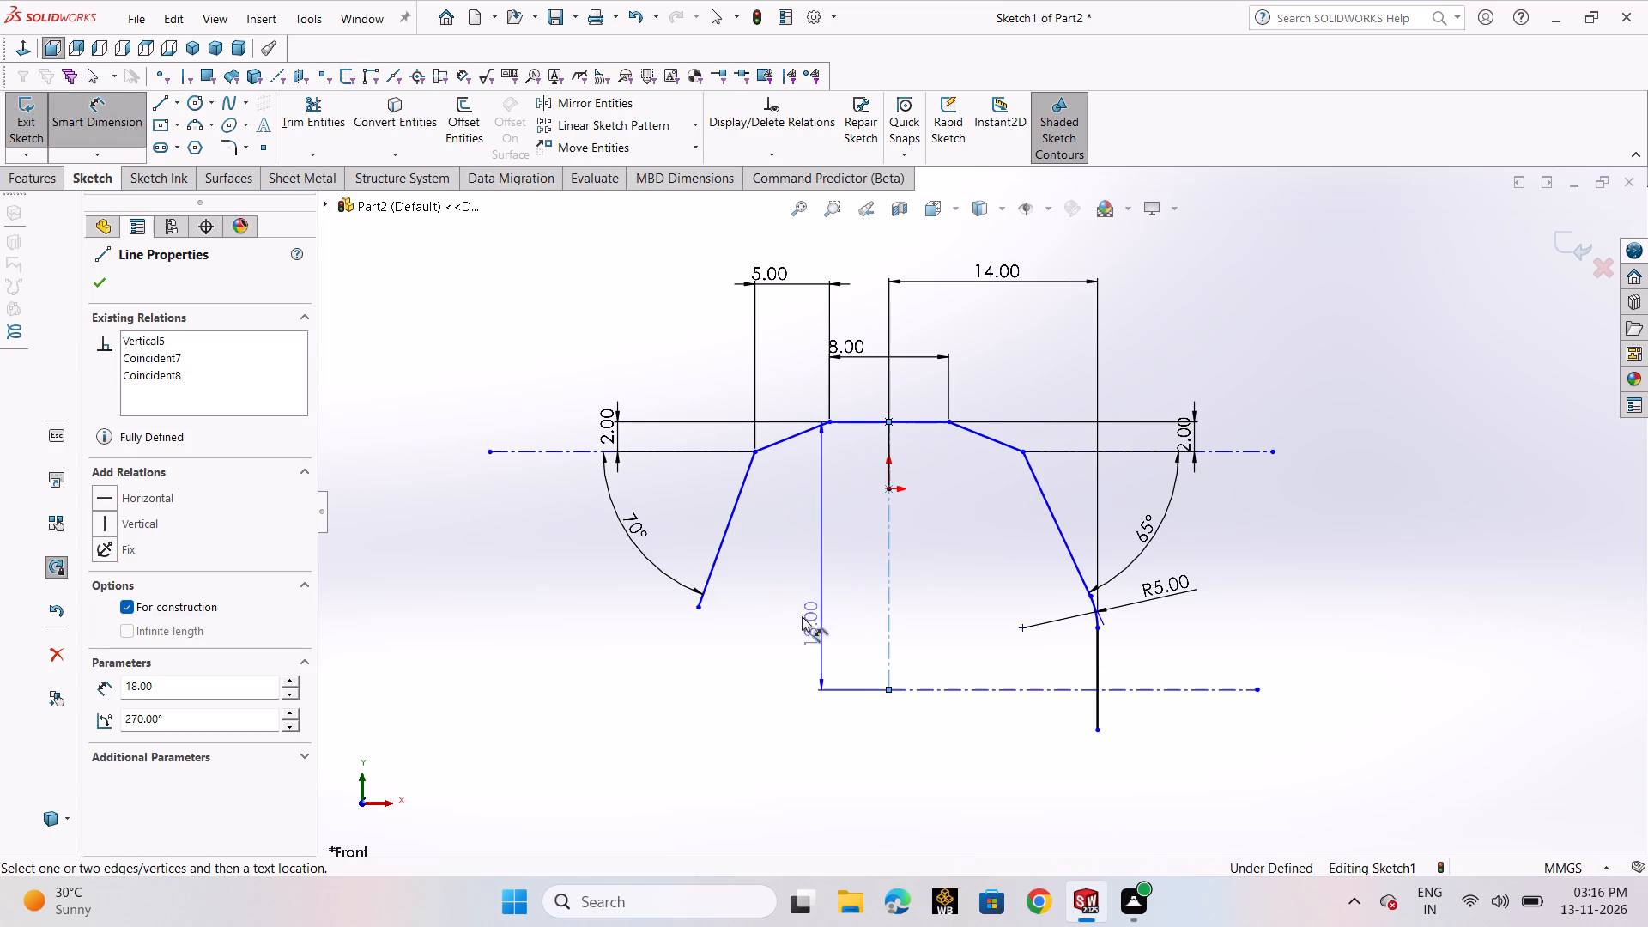
left_click(524, 594)
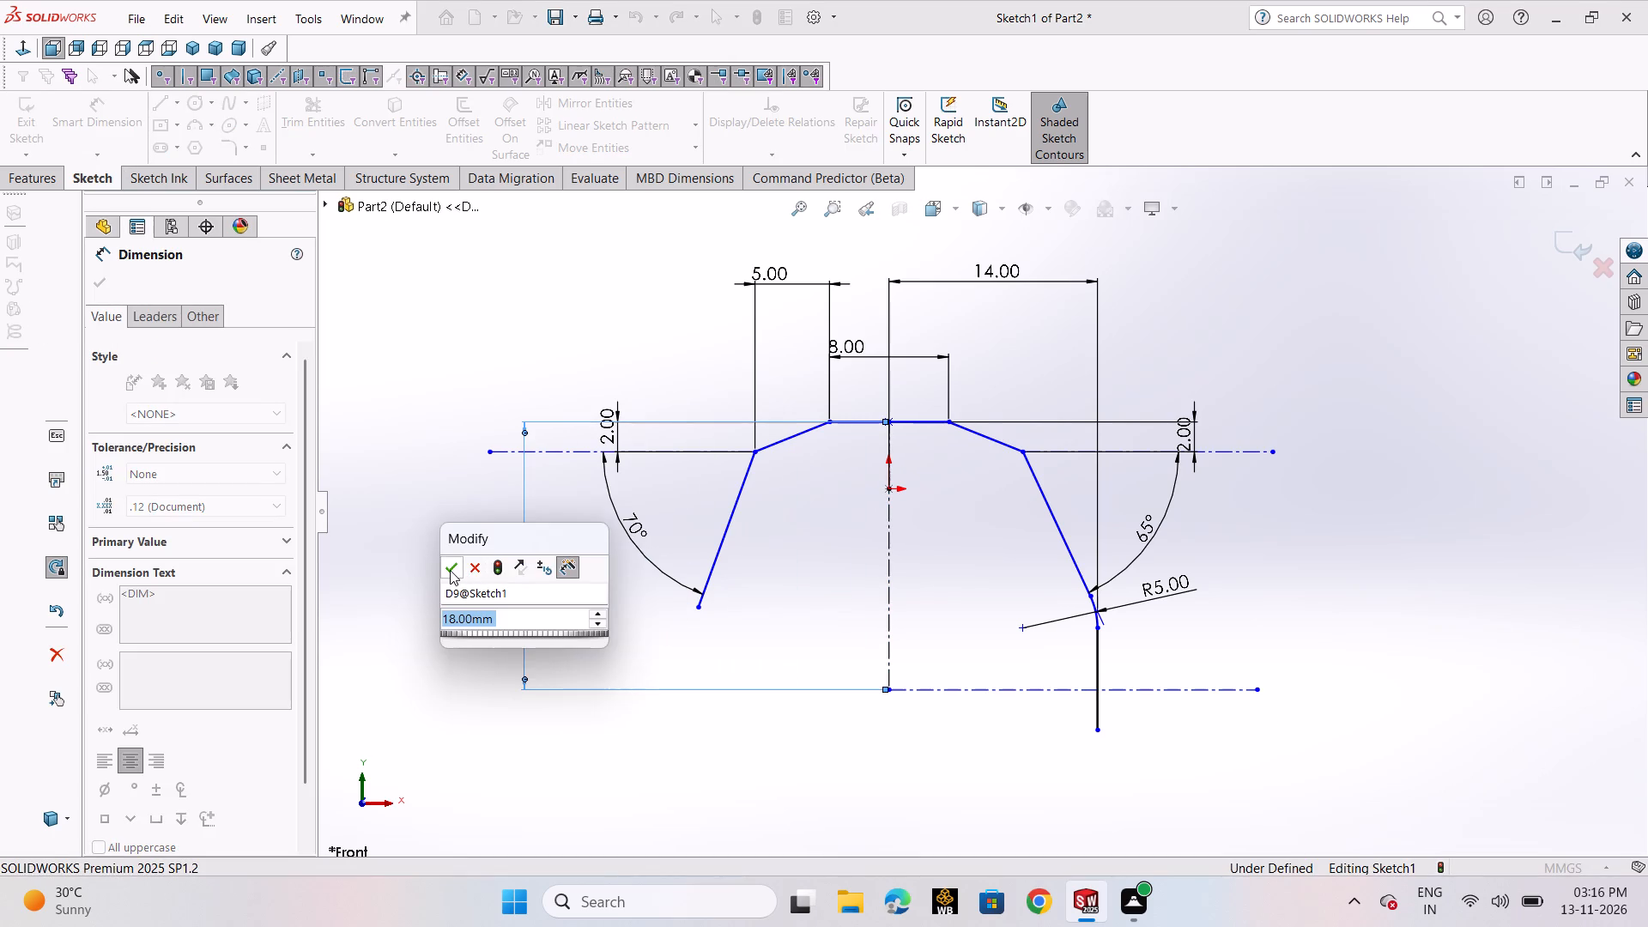
left_click(450, 570)
left_click(755, 748)
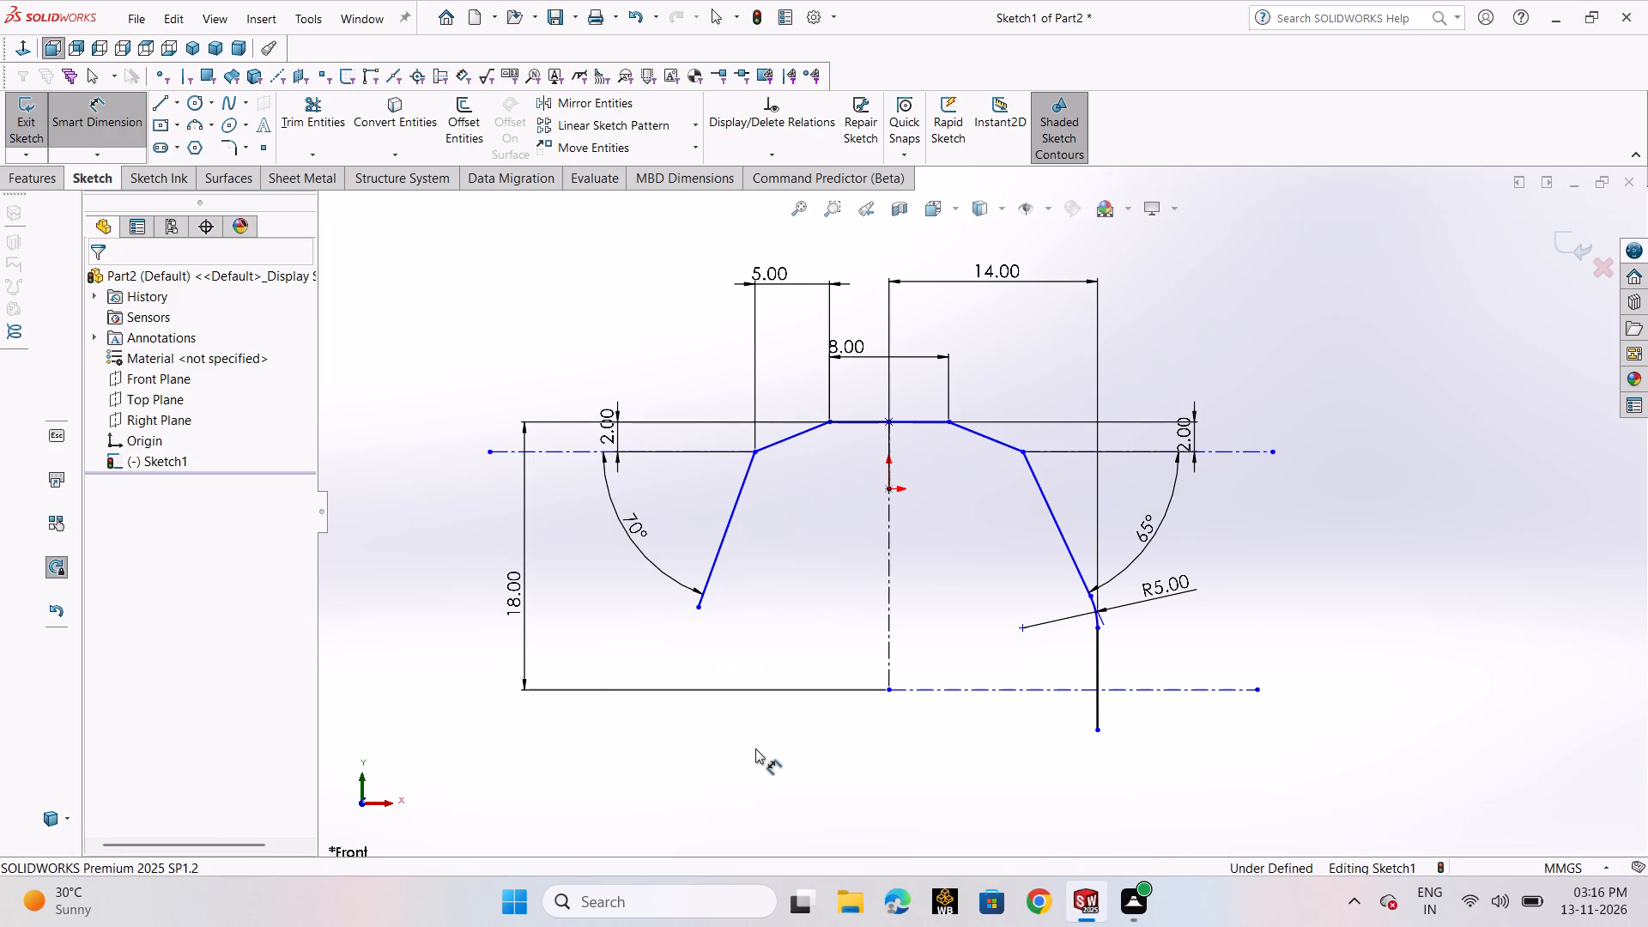
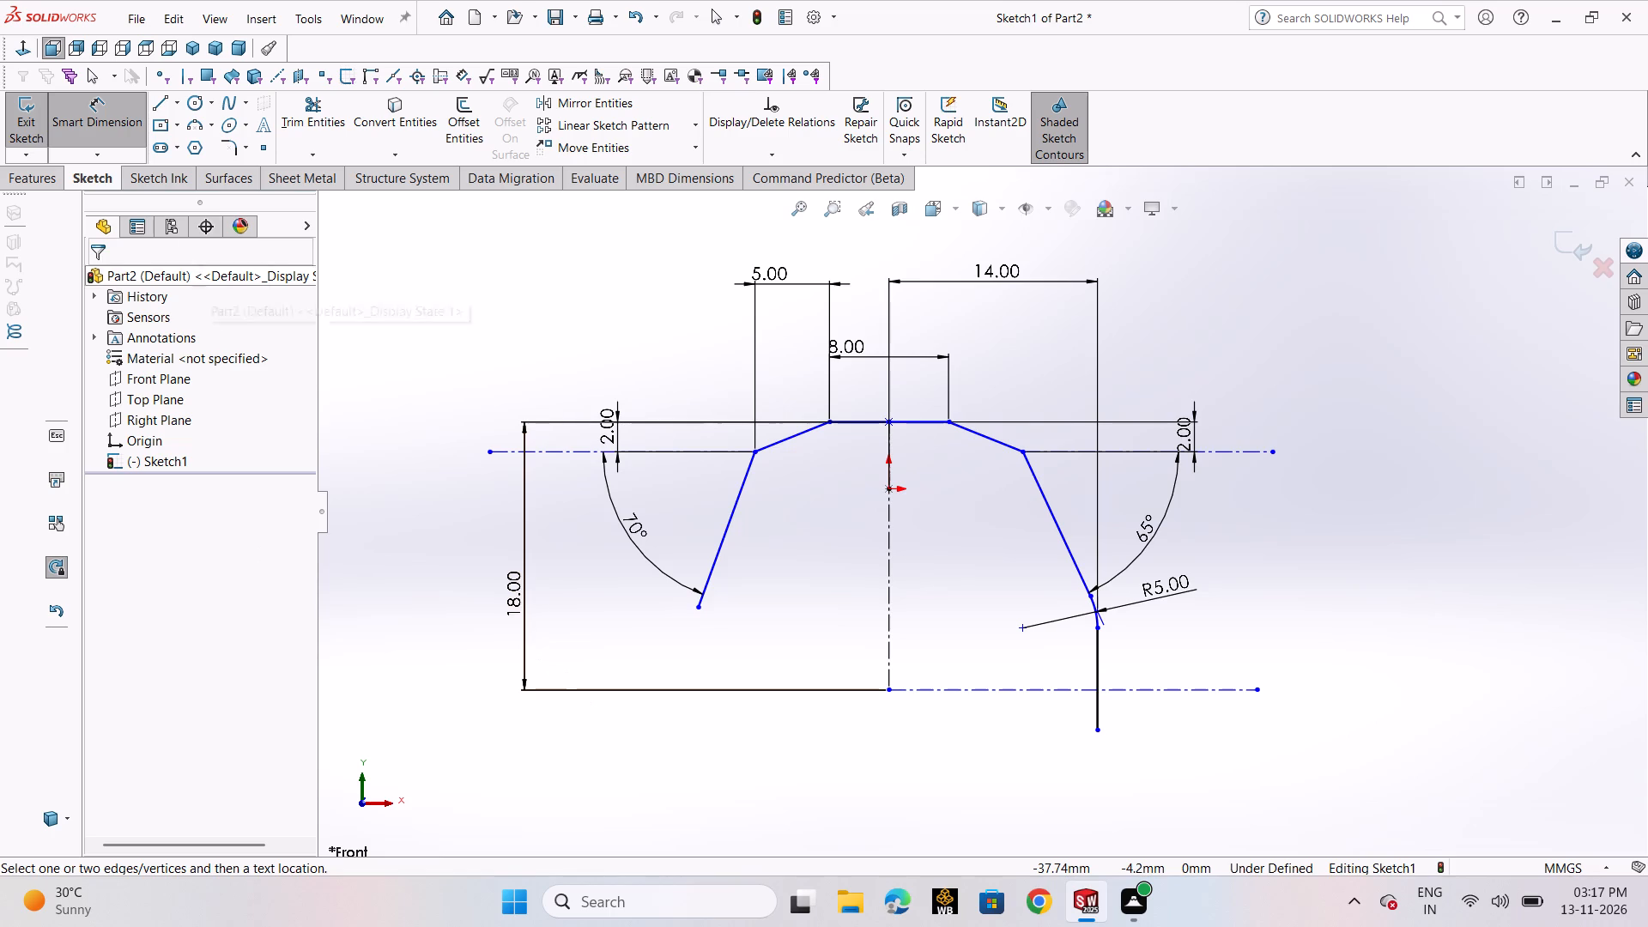
Draw a horizontal centerline about 22 mm long below the open end of the 70° line, stopping short of the vertical centerline.
left_click(178, 108)
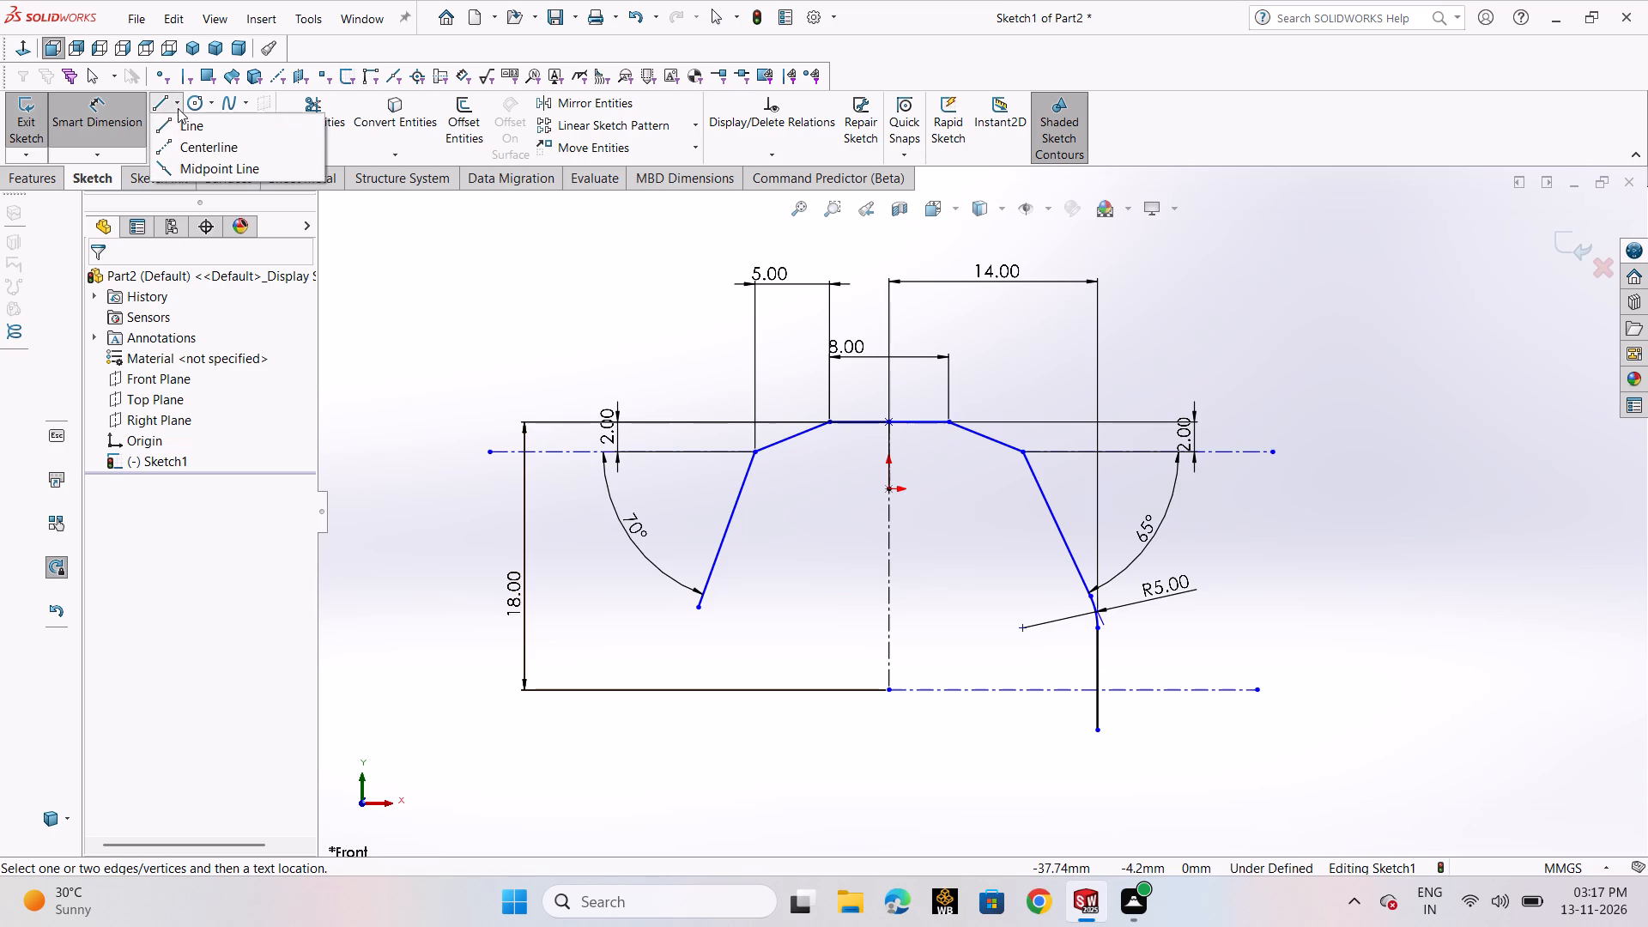
left_click(188, 141)
left_click(418, 656)
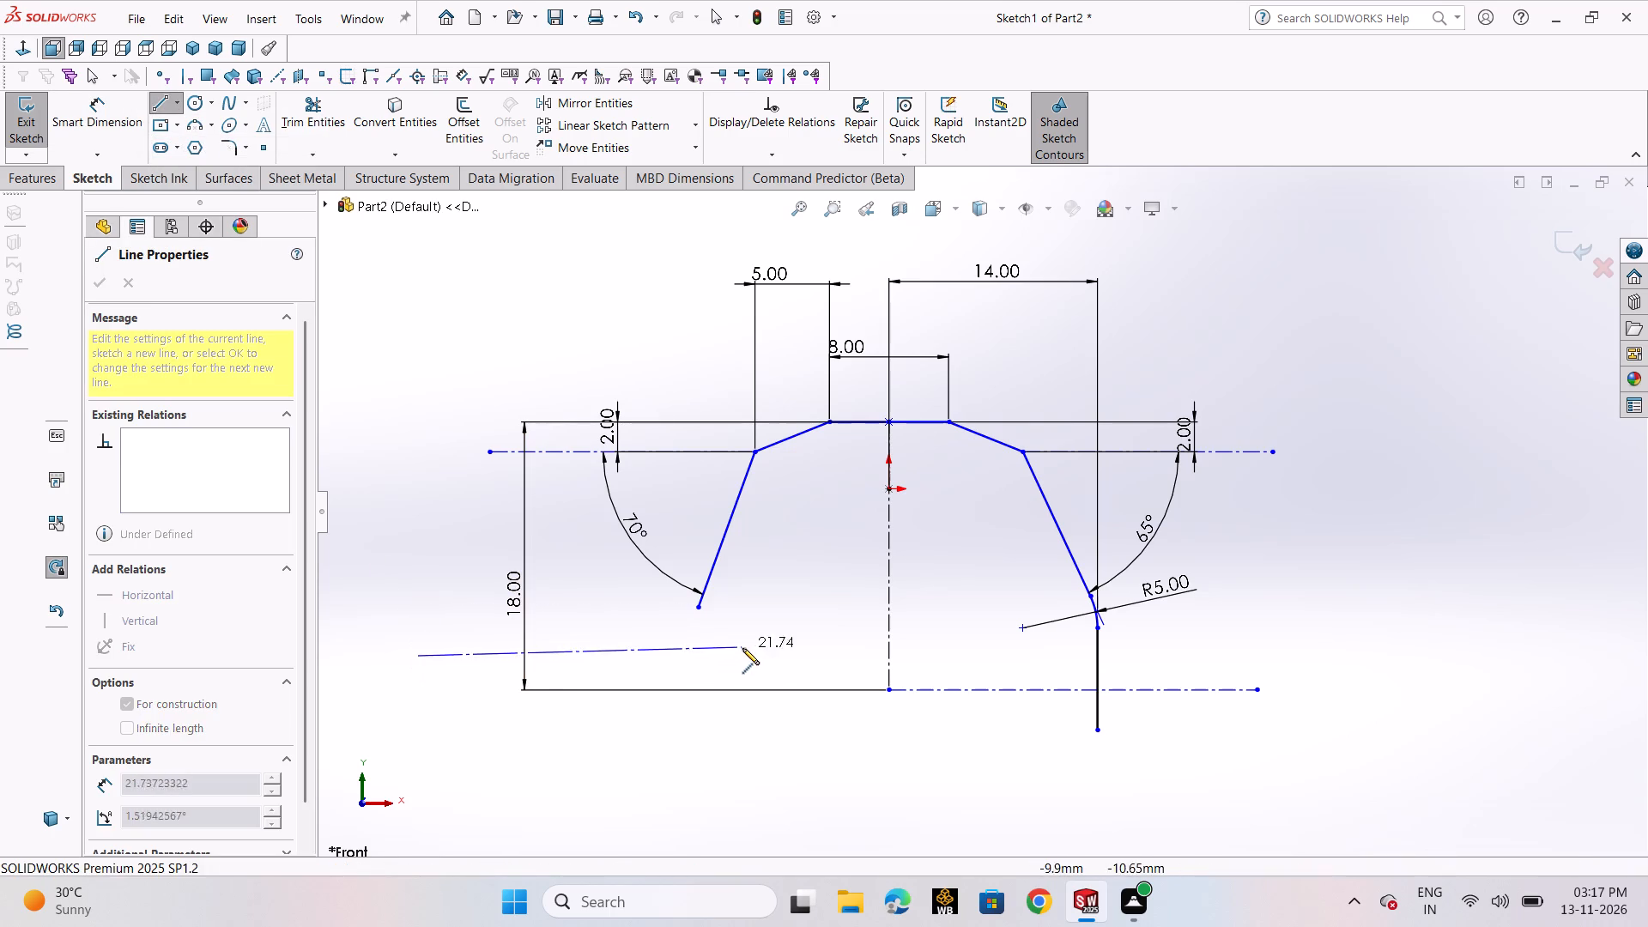
left_click(746, 651)
right_click(746, 651)
left_click(763, 660)
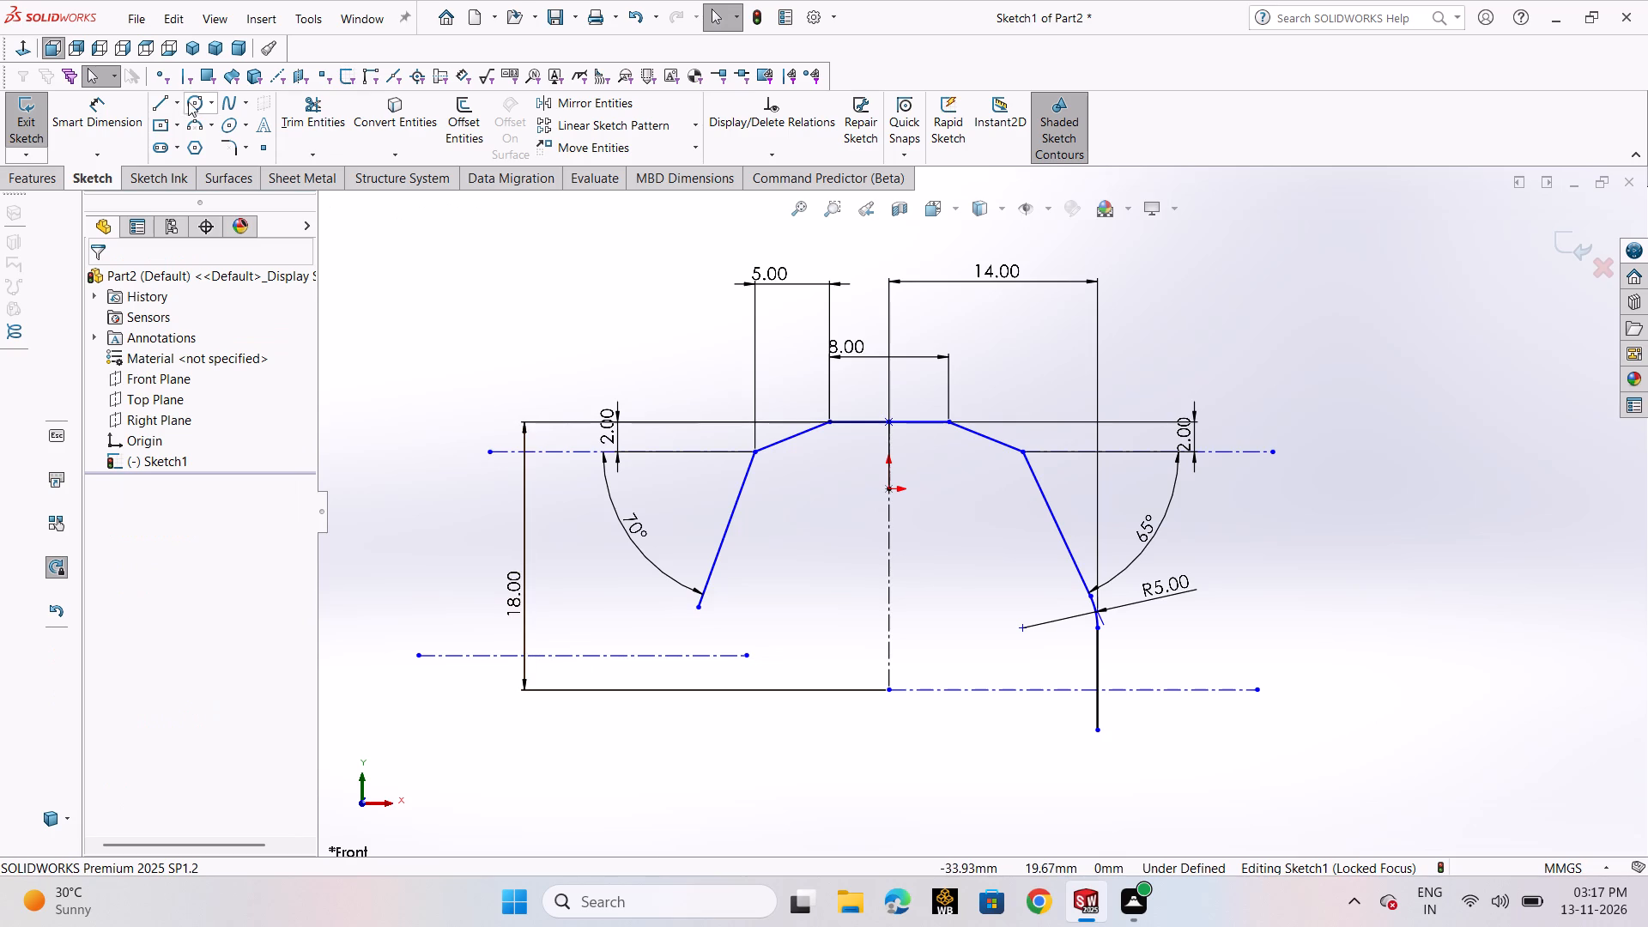
Dimension the horizontal distance from the new centerline's inner end to the vertical centerline's lower end as 10 mm, placed below the profile.
left_click(132, 133)
left_click(743, 657)
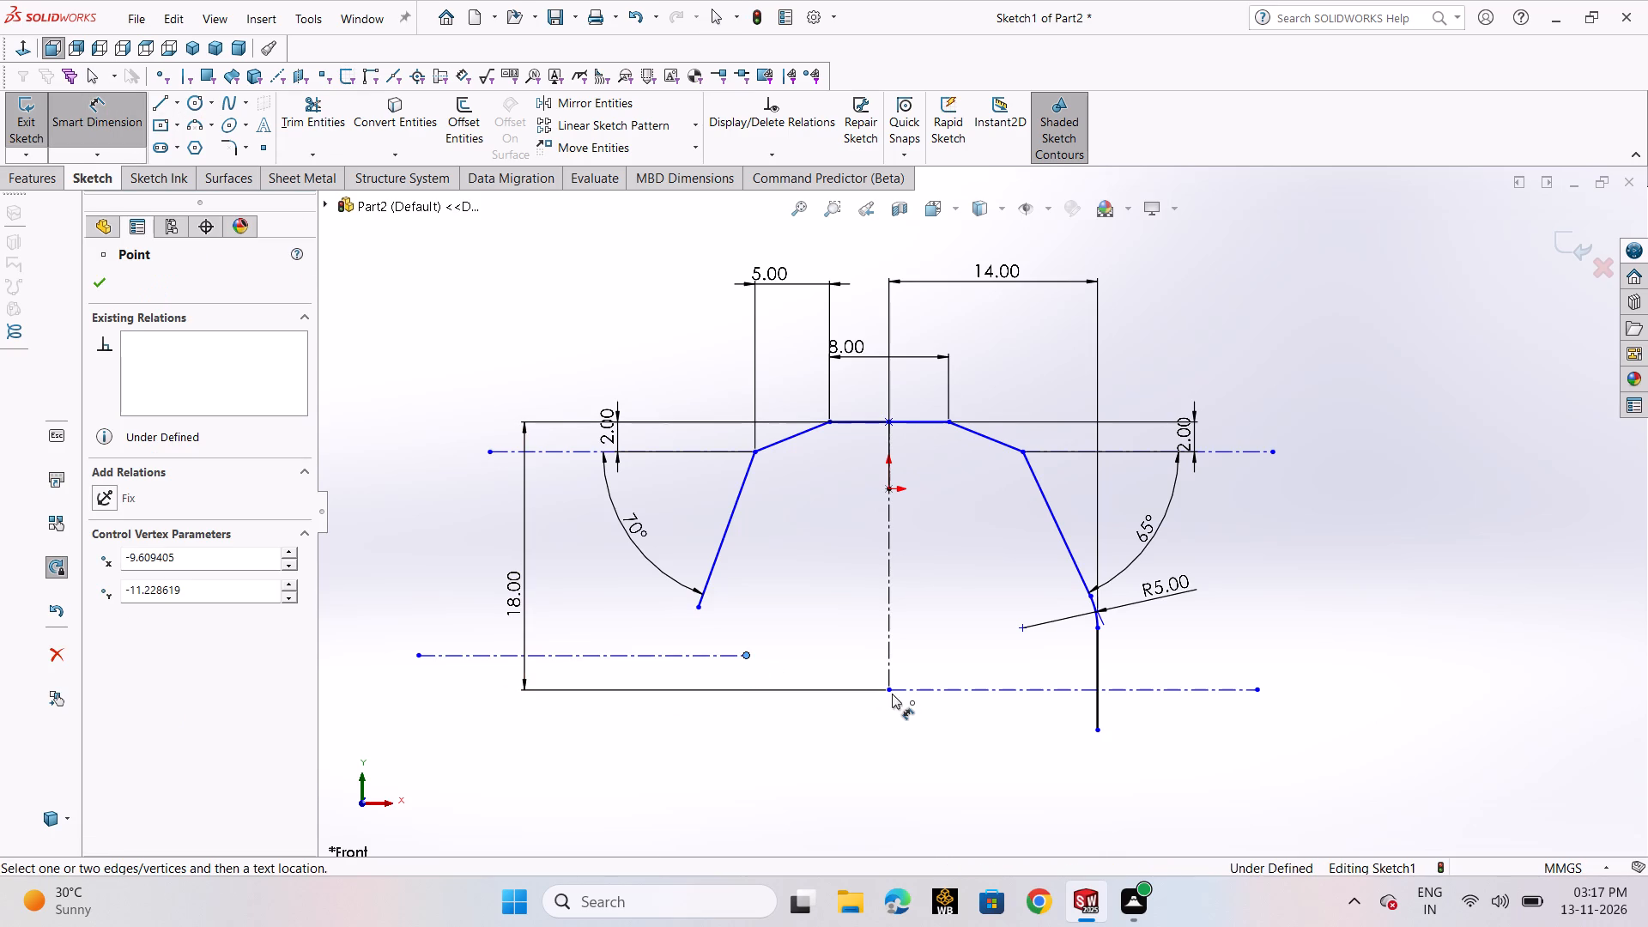
left_click(892, 690)
left_click(832, 766)
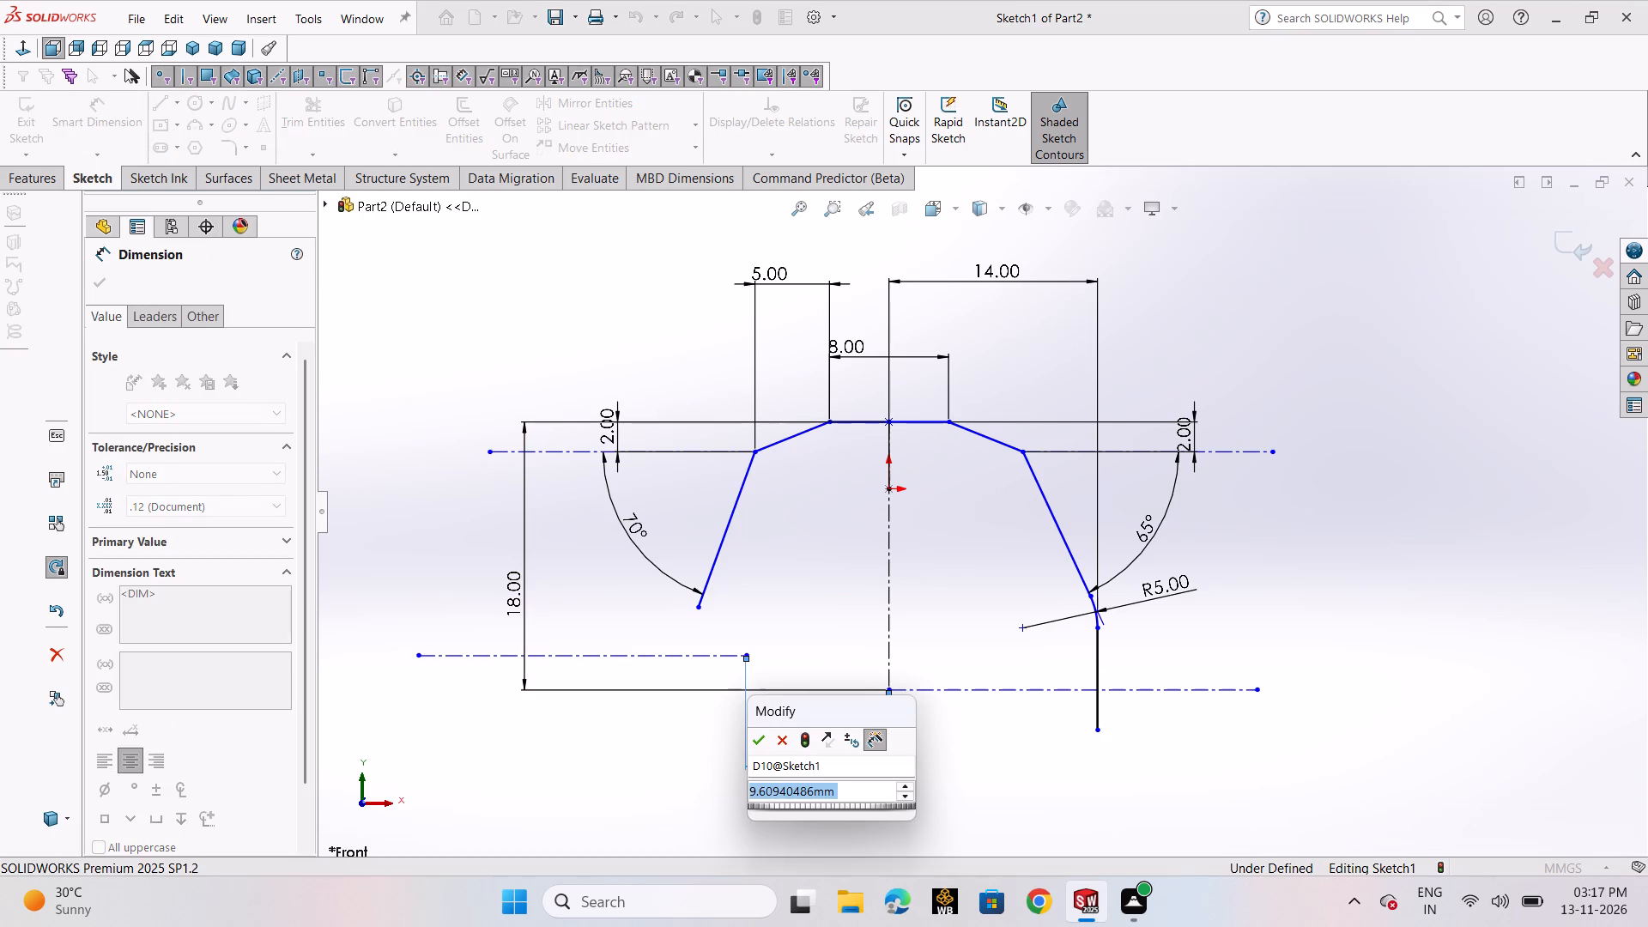
type("10")
key("Return")
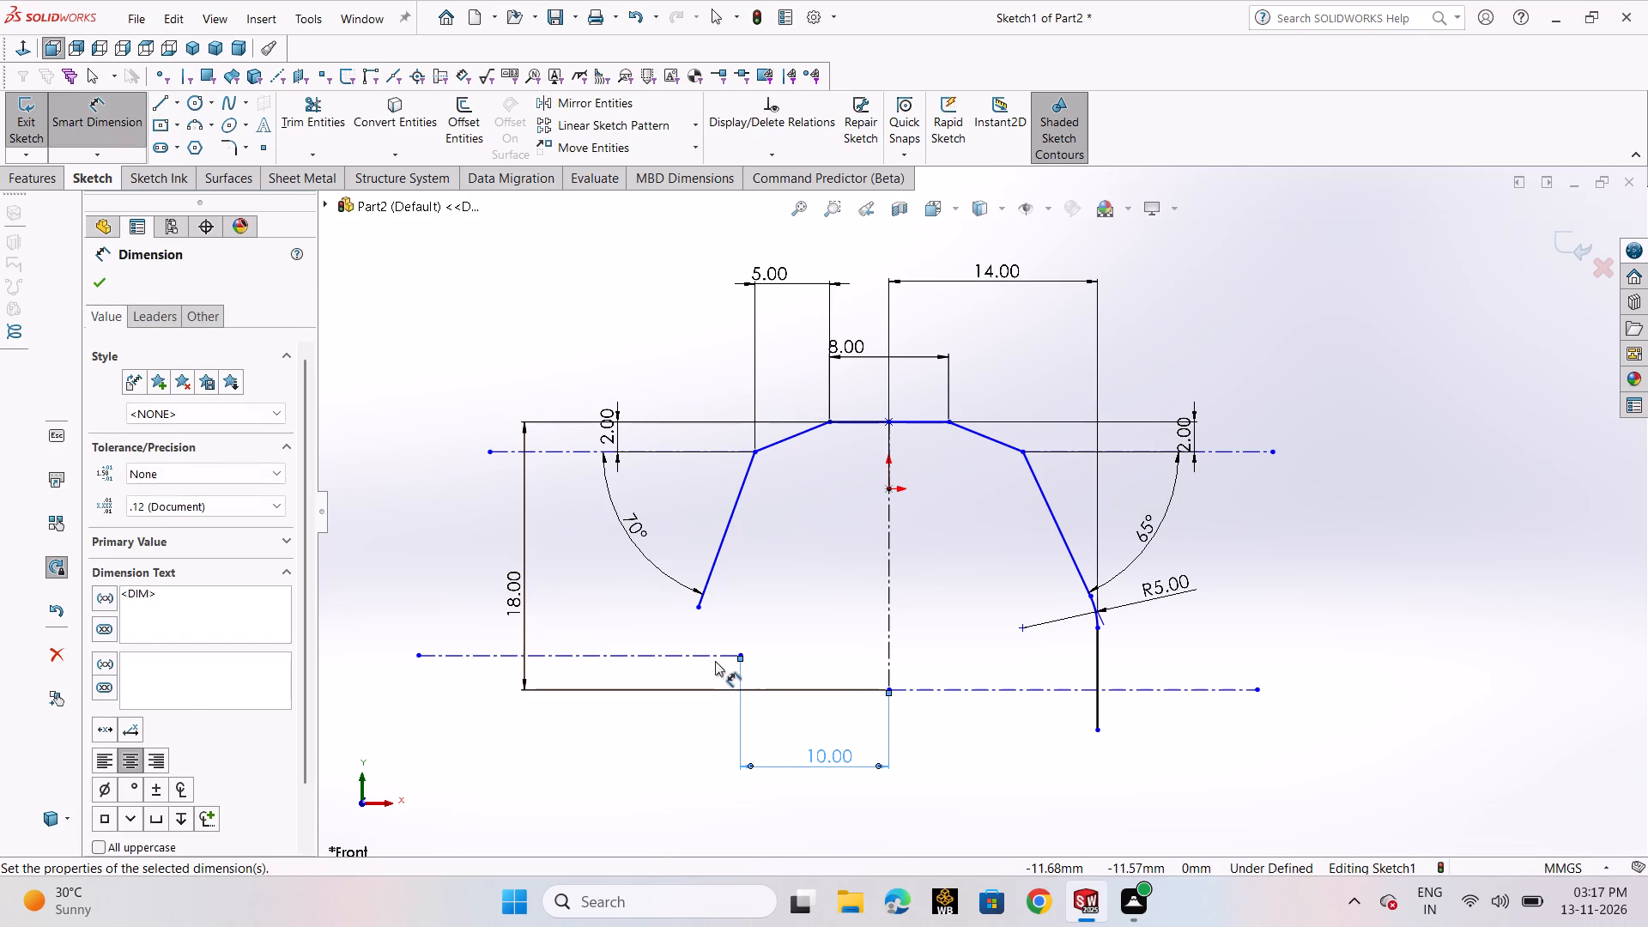
Dimension the new centerline's height above the vertical centerline's lower end as 2 mm, placed beyond the new centerline's outer end.
left_click(712, 657)
left_click(886, 688)
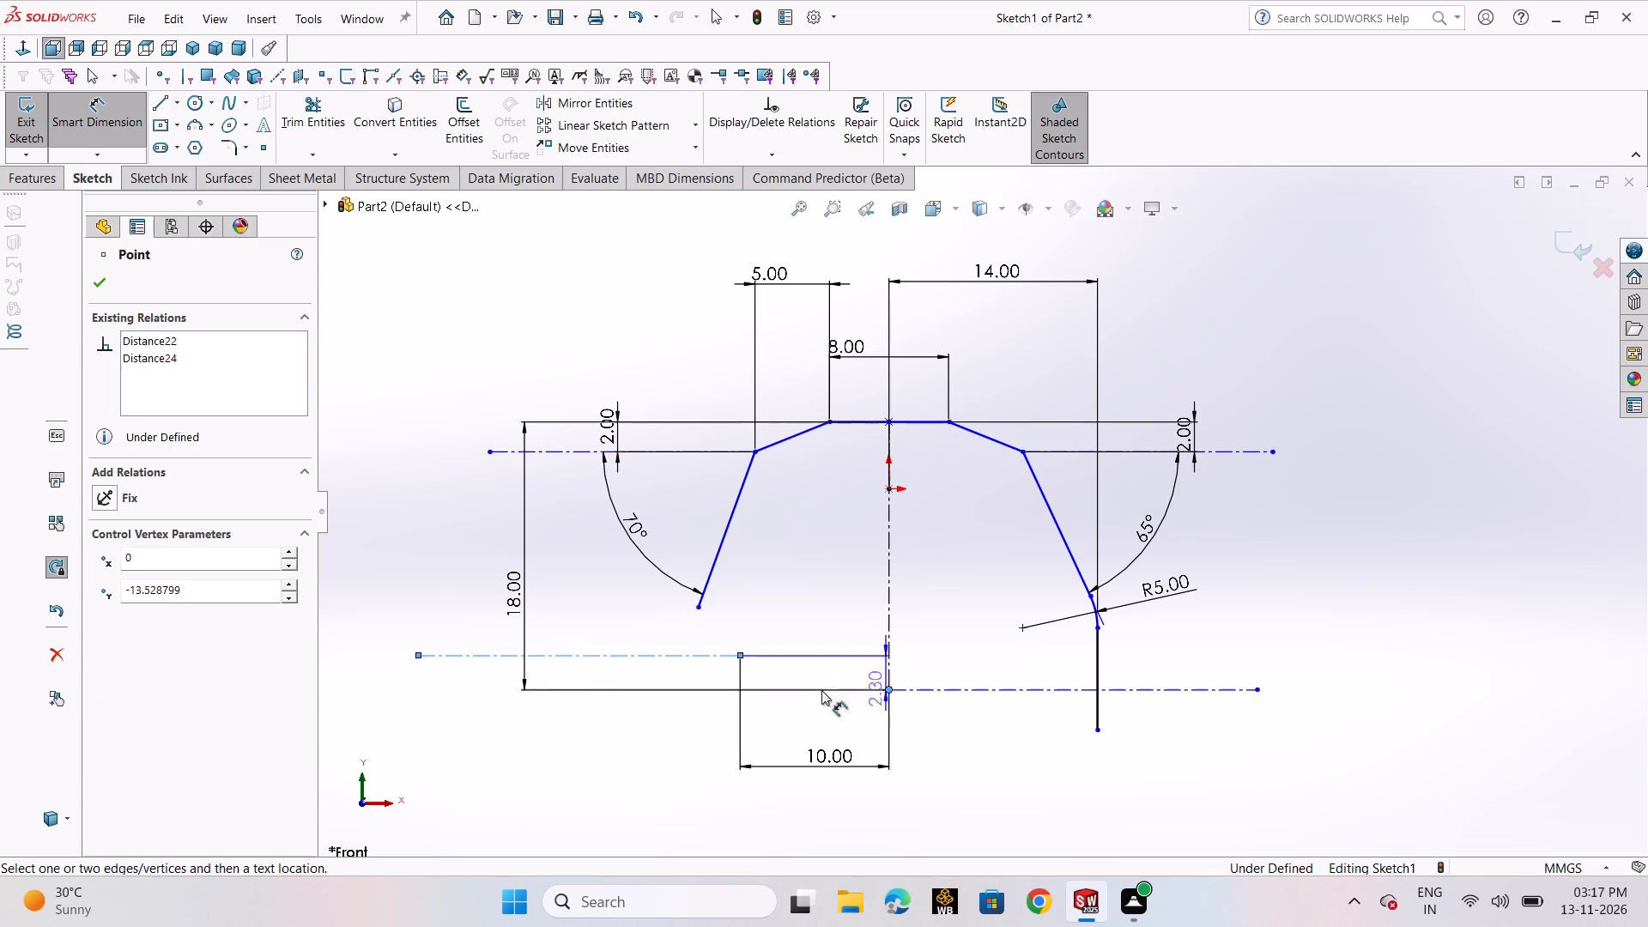
left_click(374, 687)
key("2")
key("Return")
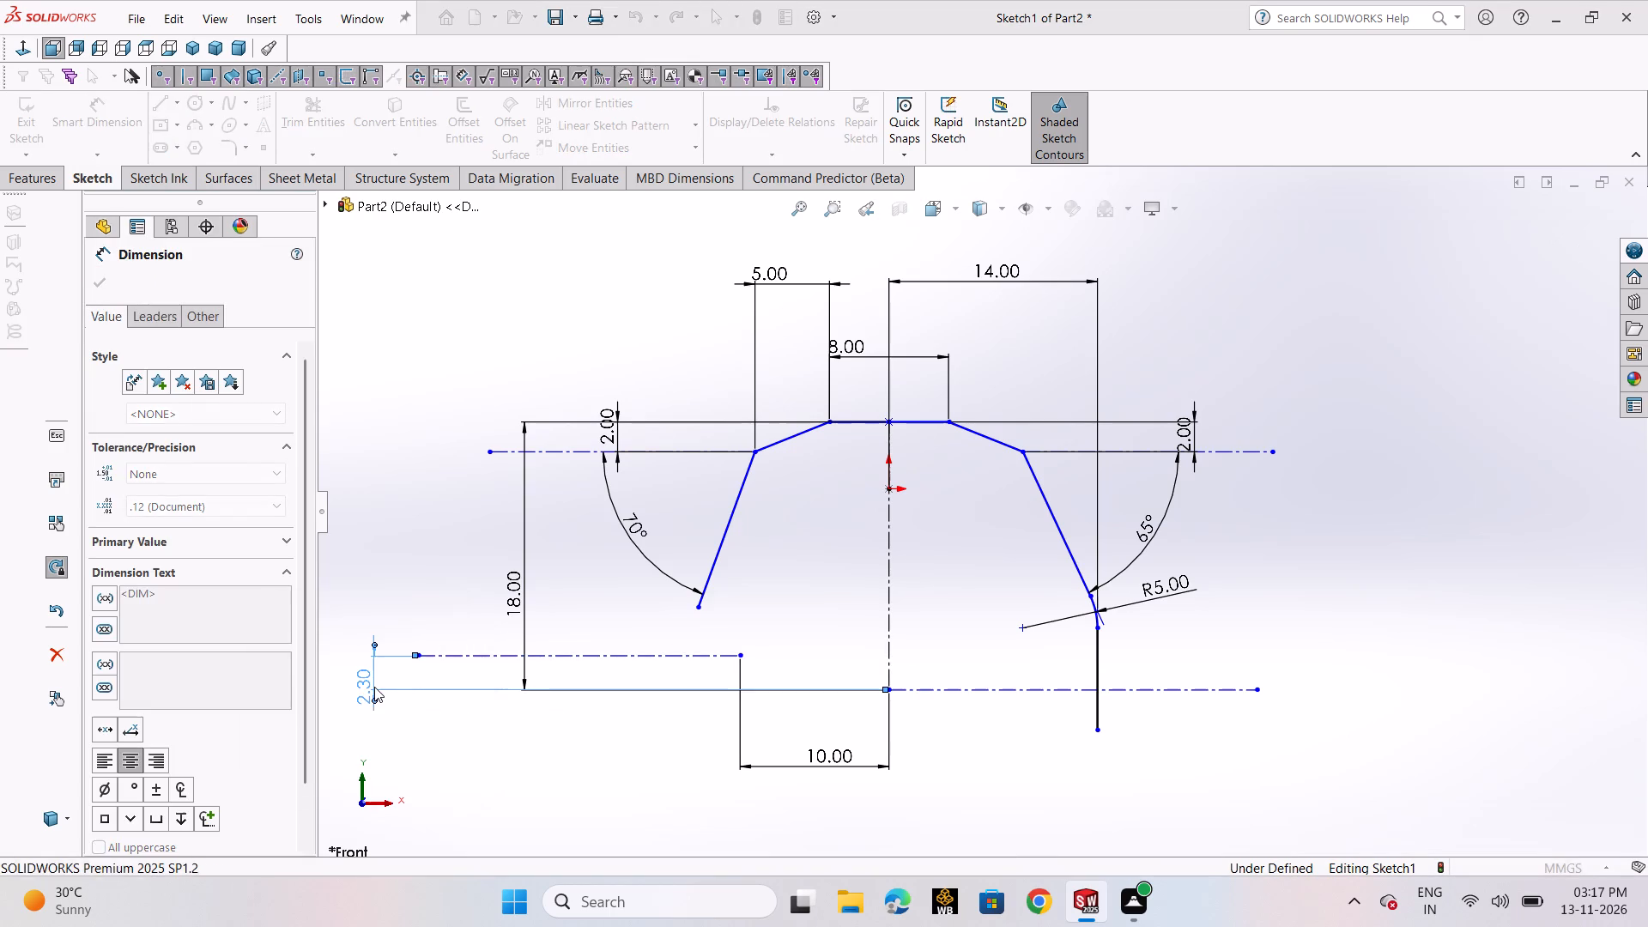
left_click(101, 281)
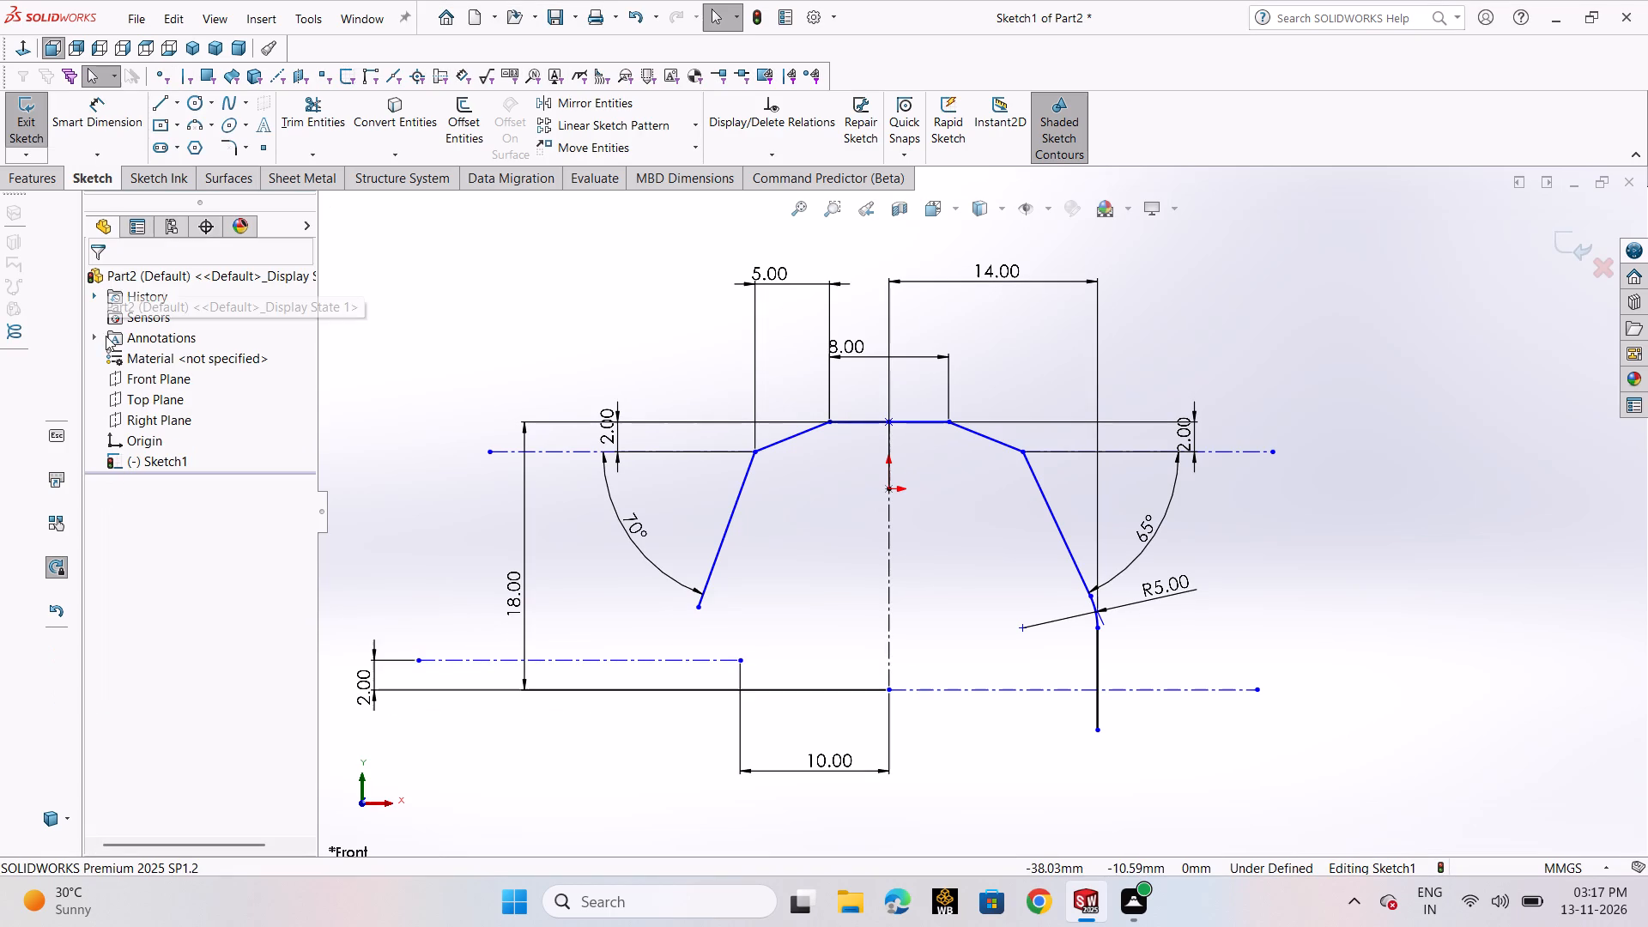
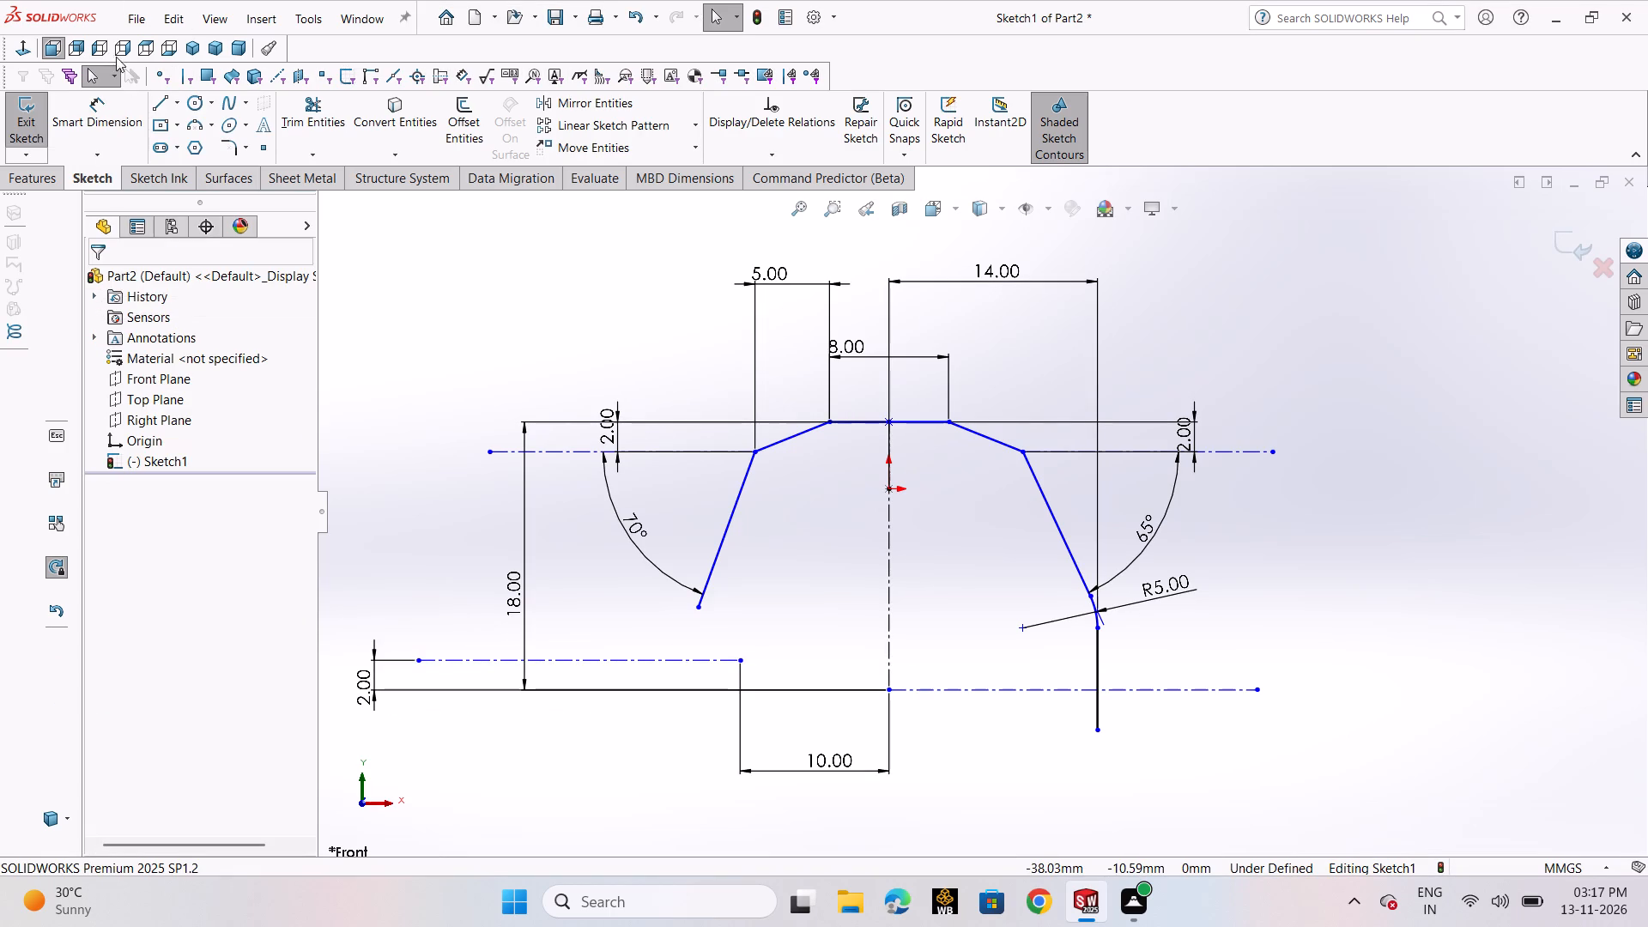
Start a centre-point circle centred on the inner end of the horizontal centerline below the open end of the 70° line.
left_click(194, 105)
left_click(211, 124)
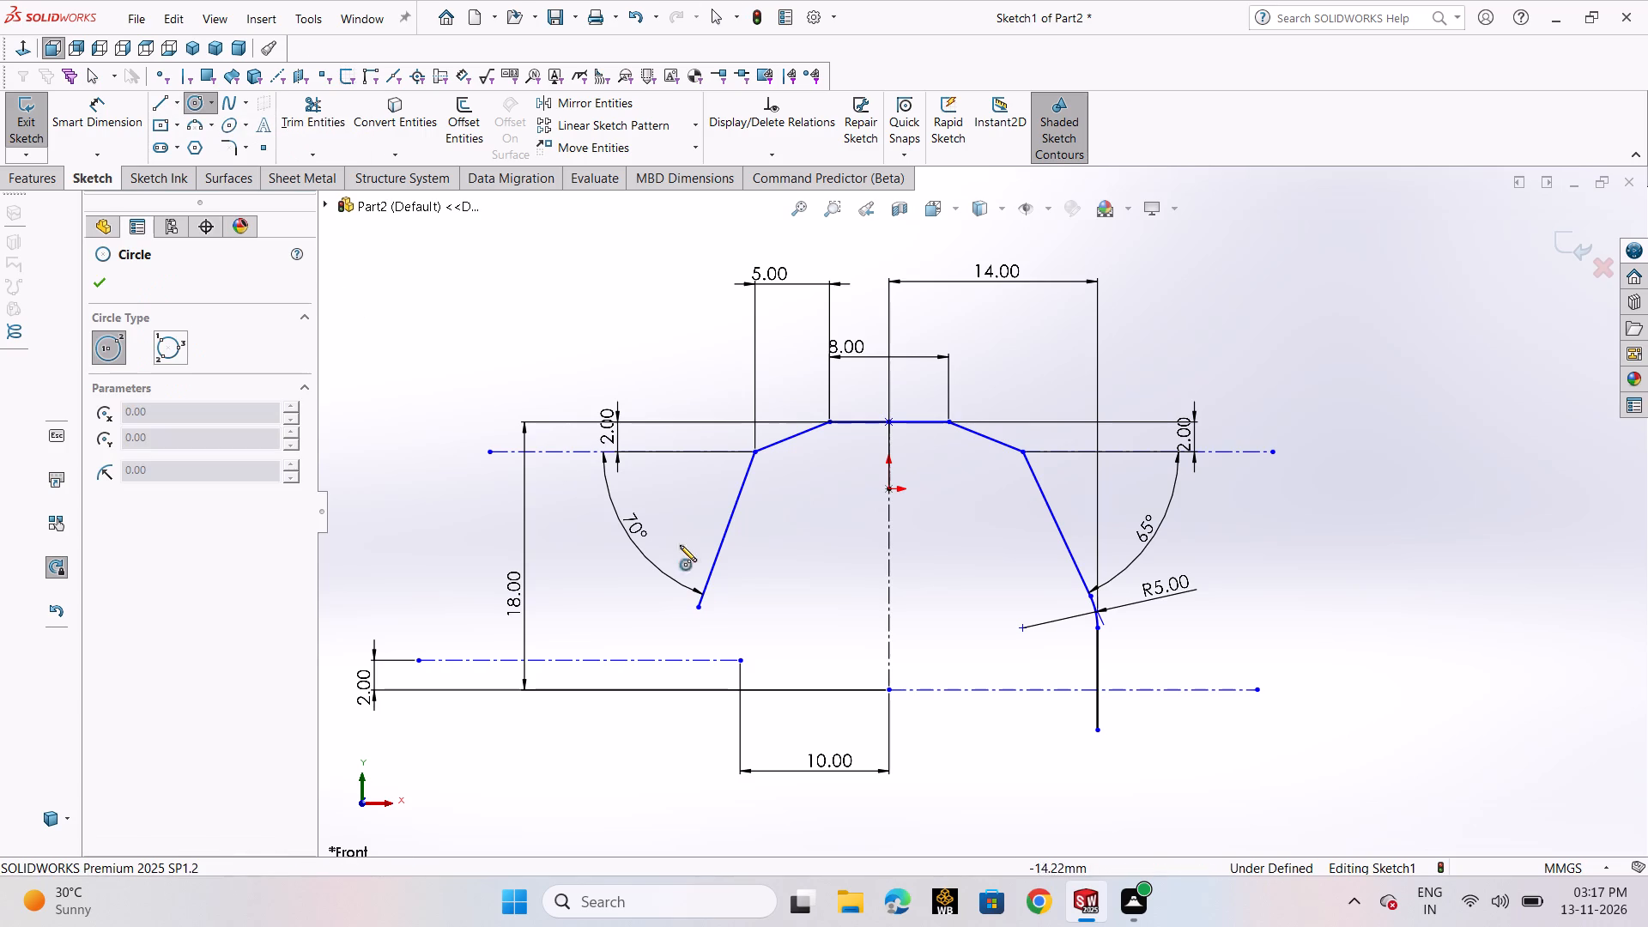
left_click(745, 659)
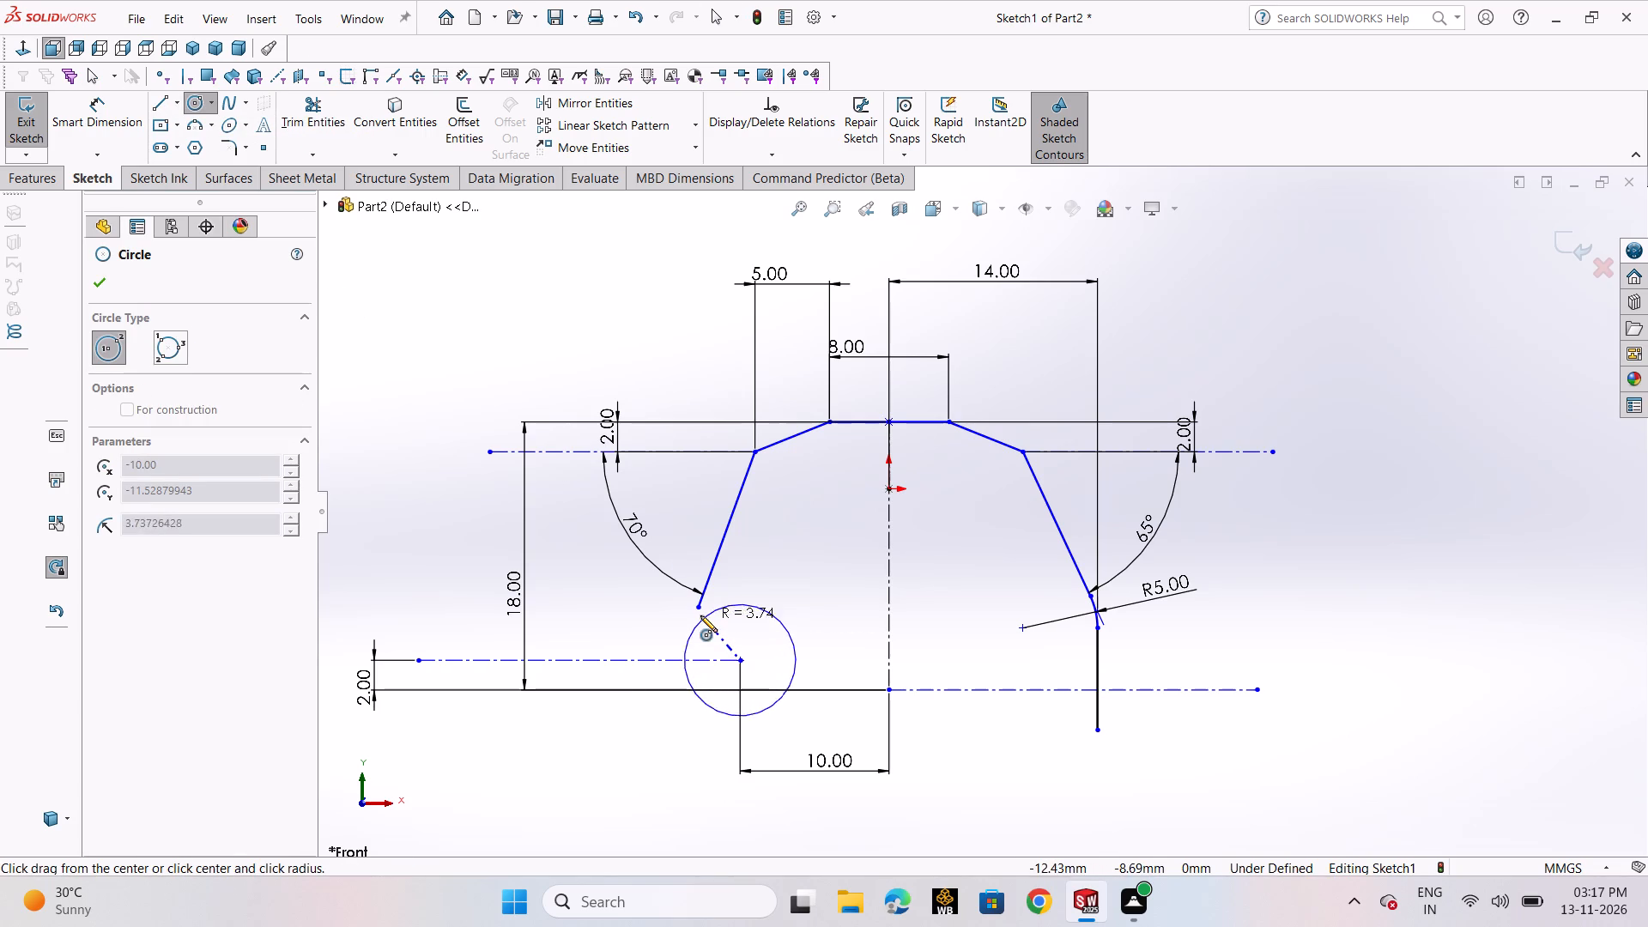
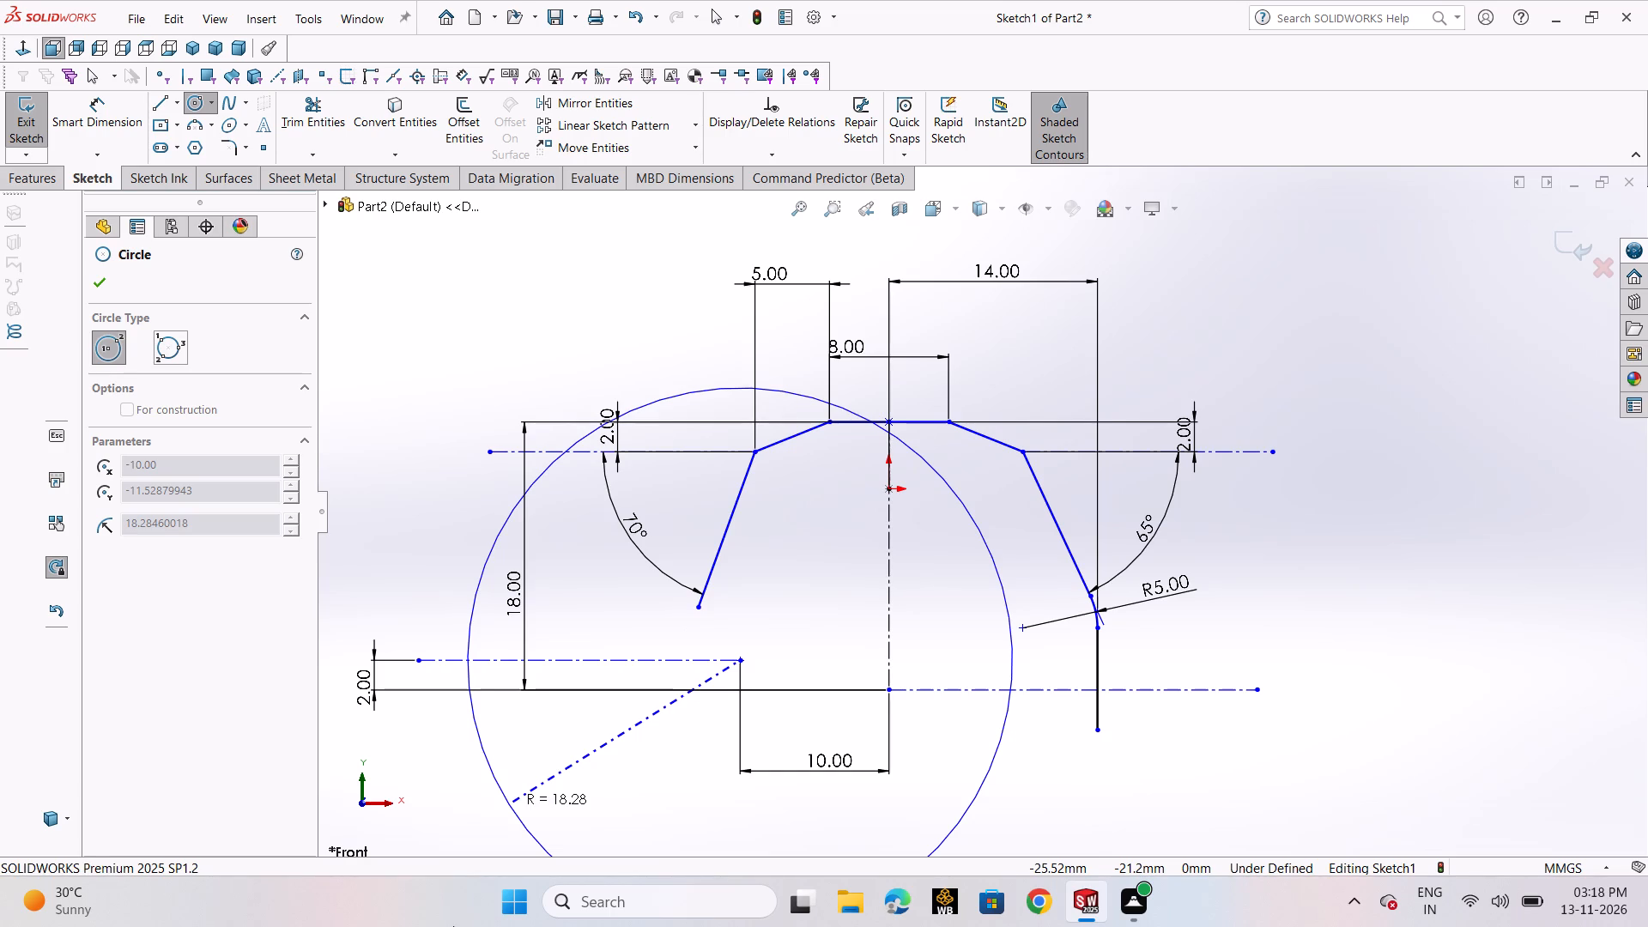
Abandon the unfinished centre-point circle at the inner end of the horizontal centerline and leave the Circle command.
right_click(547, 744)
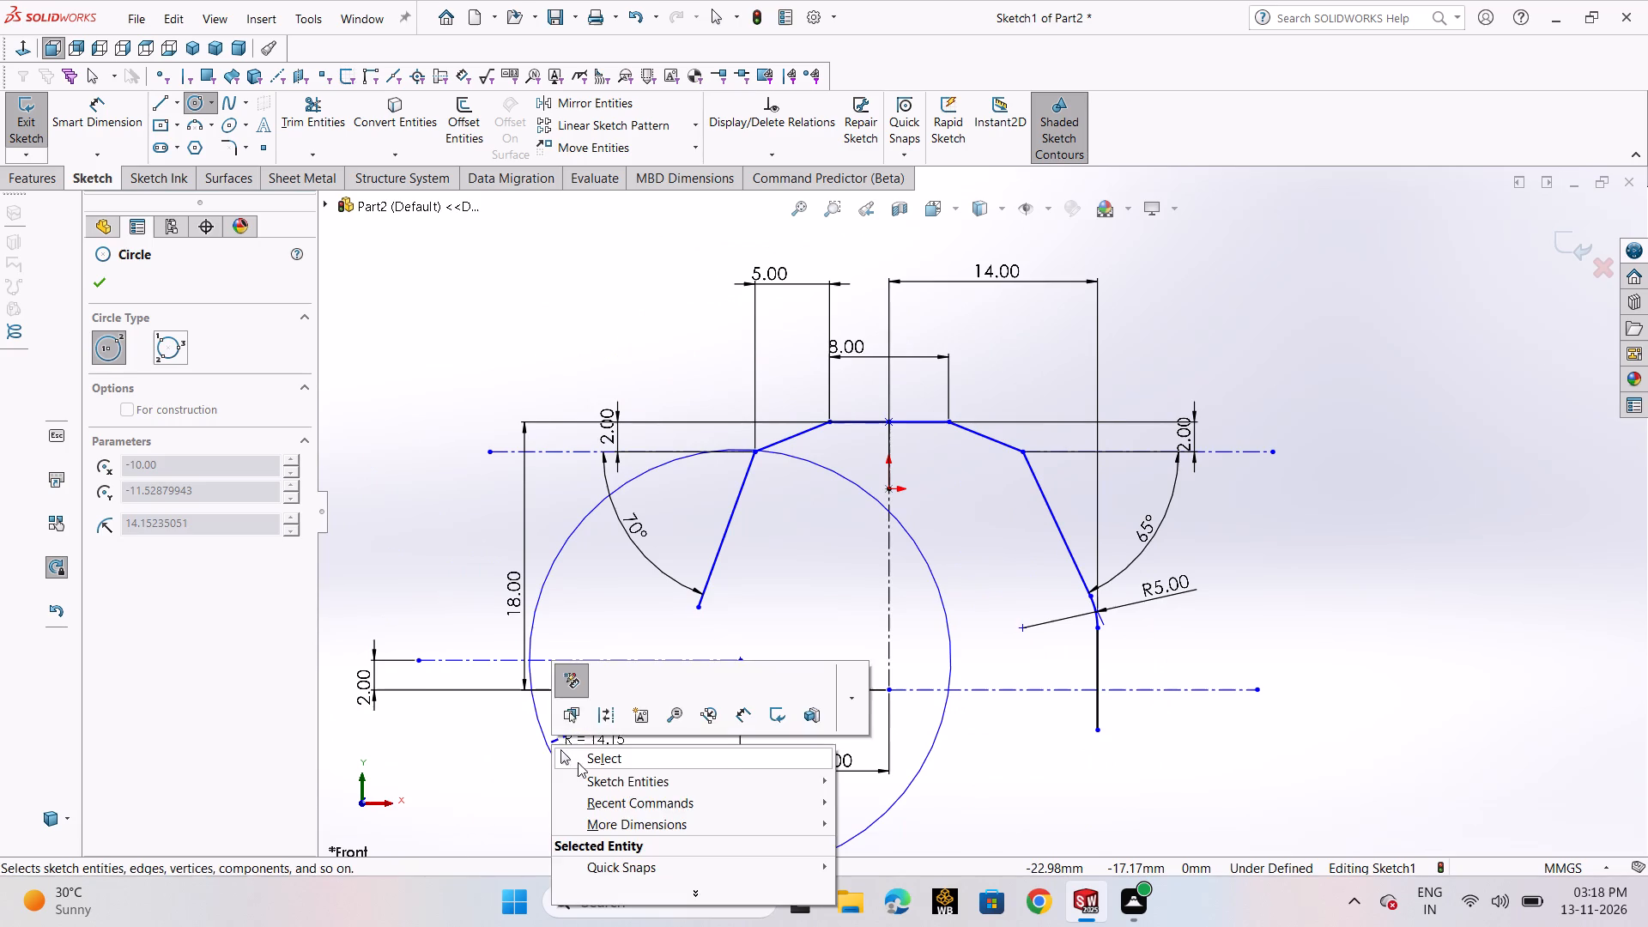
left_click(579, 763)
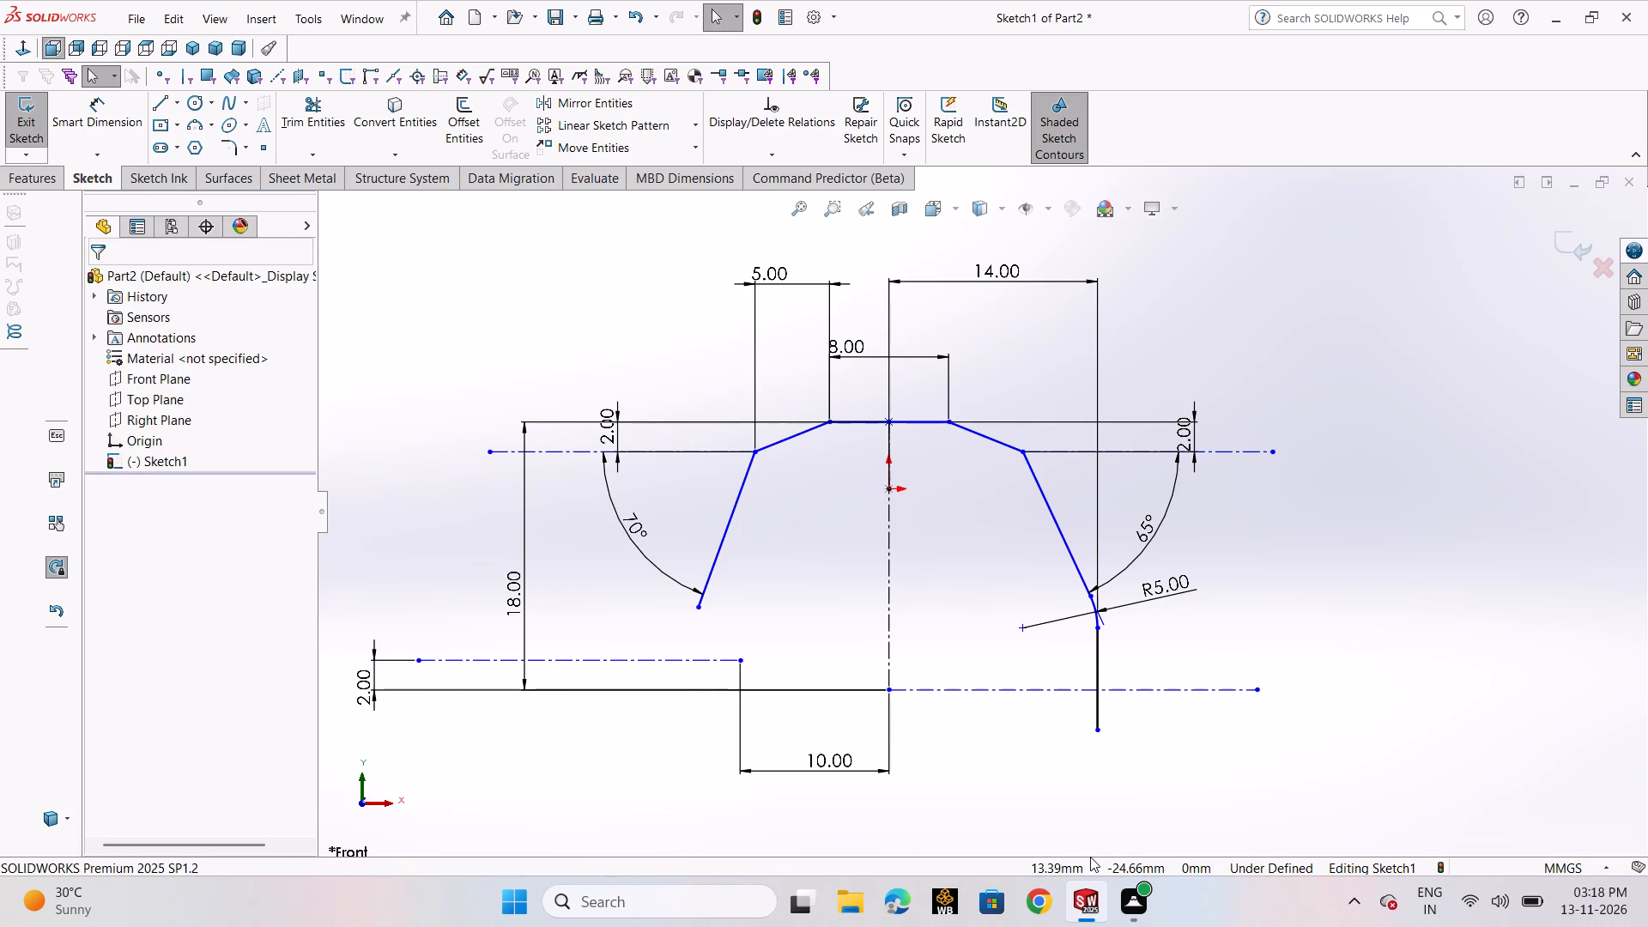
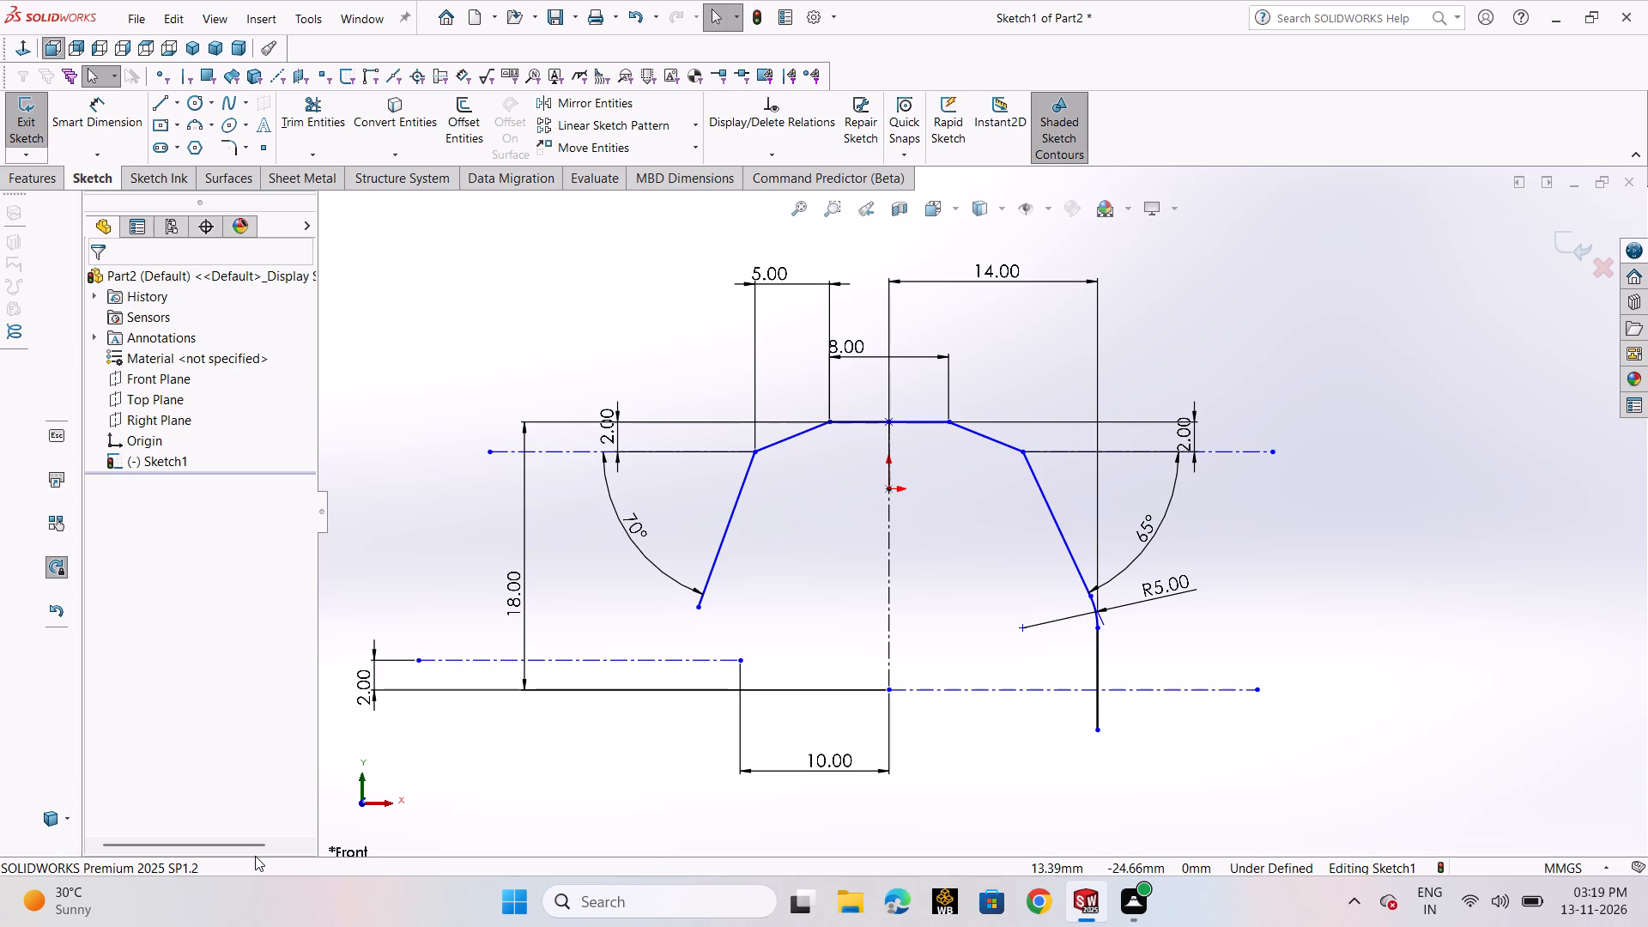
Sketch a centre-point circle of about 7 mm radius centred on the lower end of the vertical centerline.
left_click(189, 108)
left_click(209, 131)
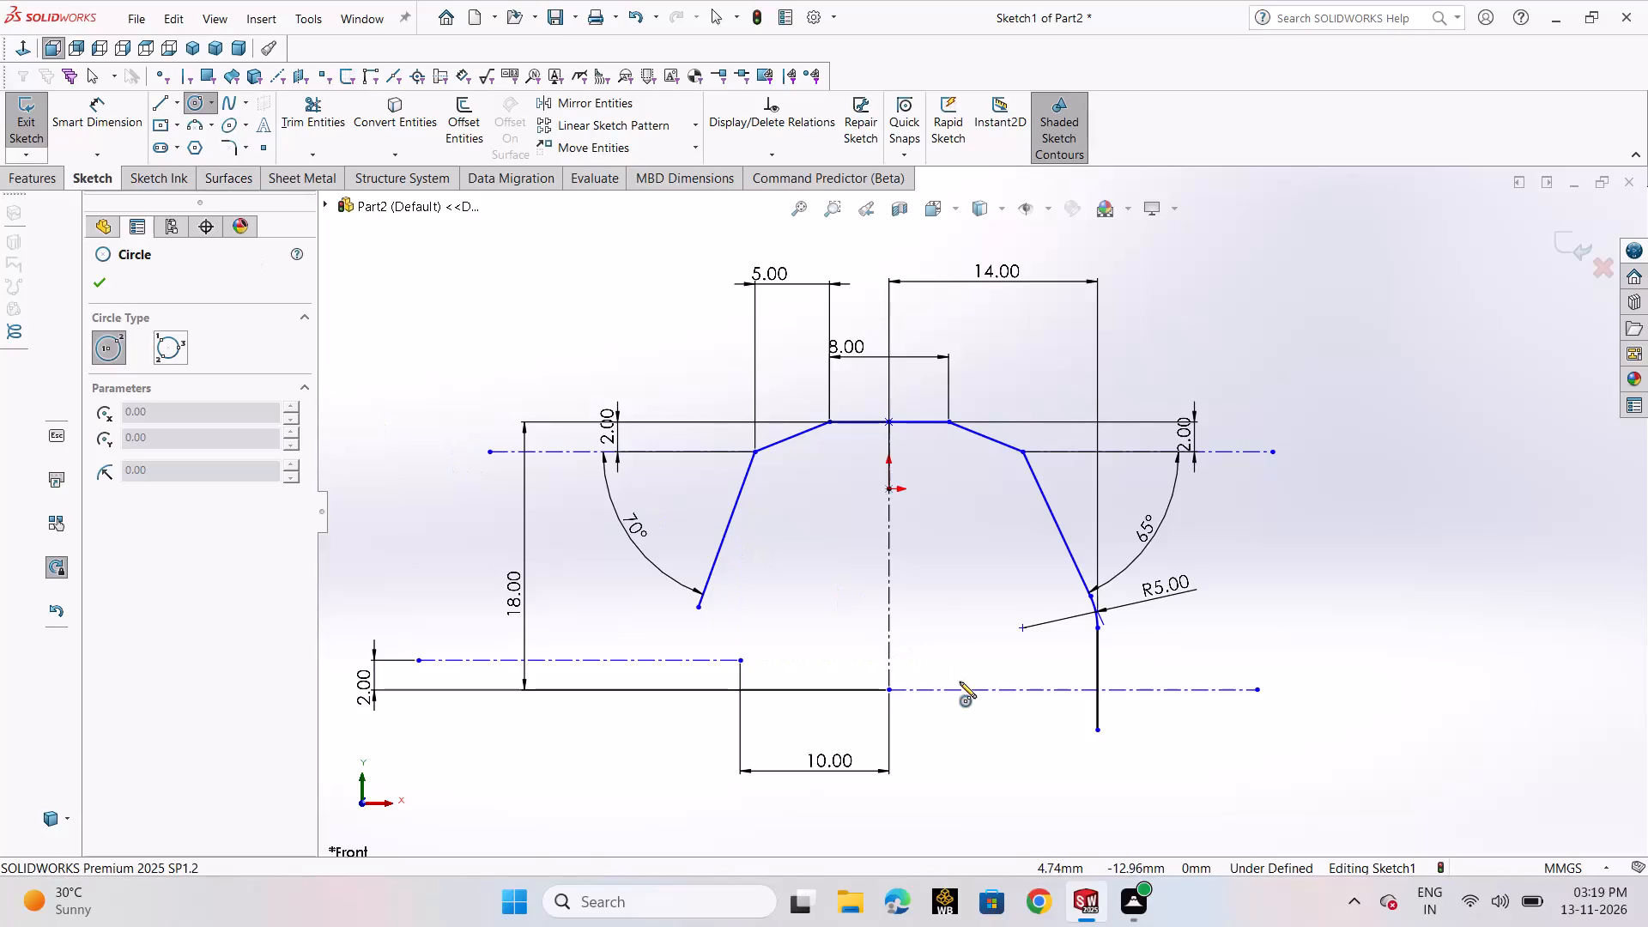
left_click(892, 691)
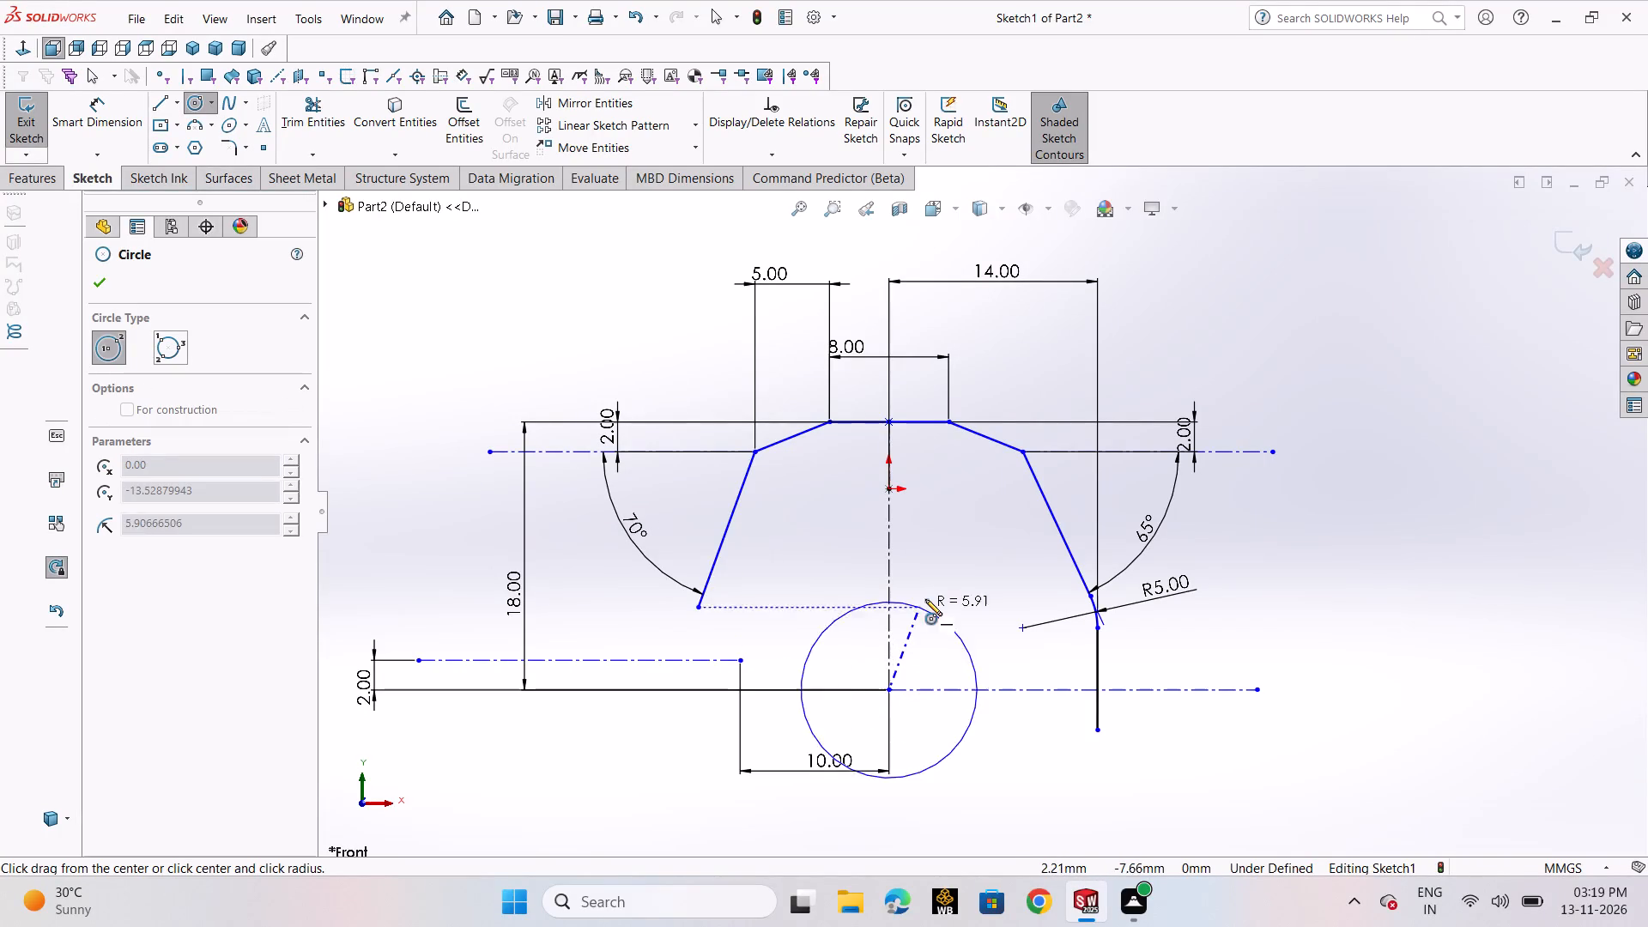
left_click(935, 595)
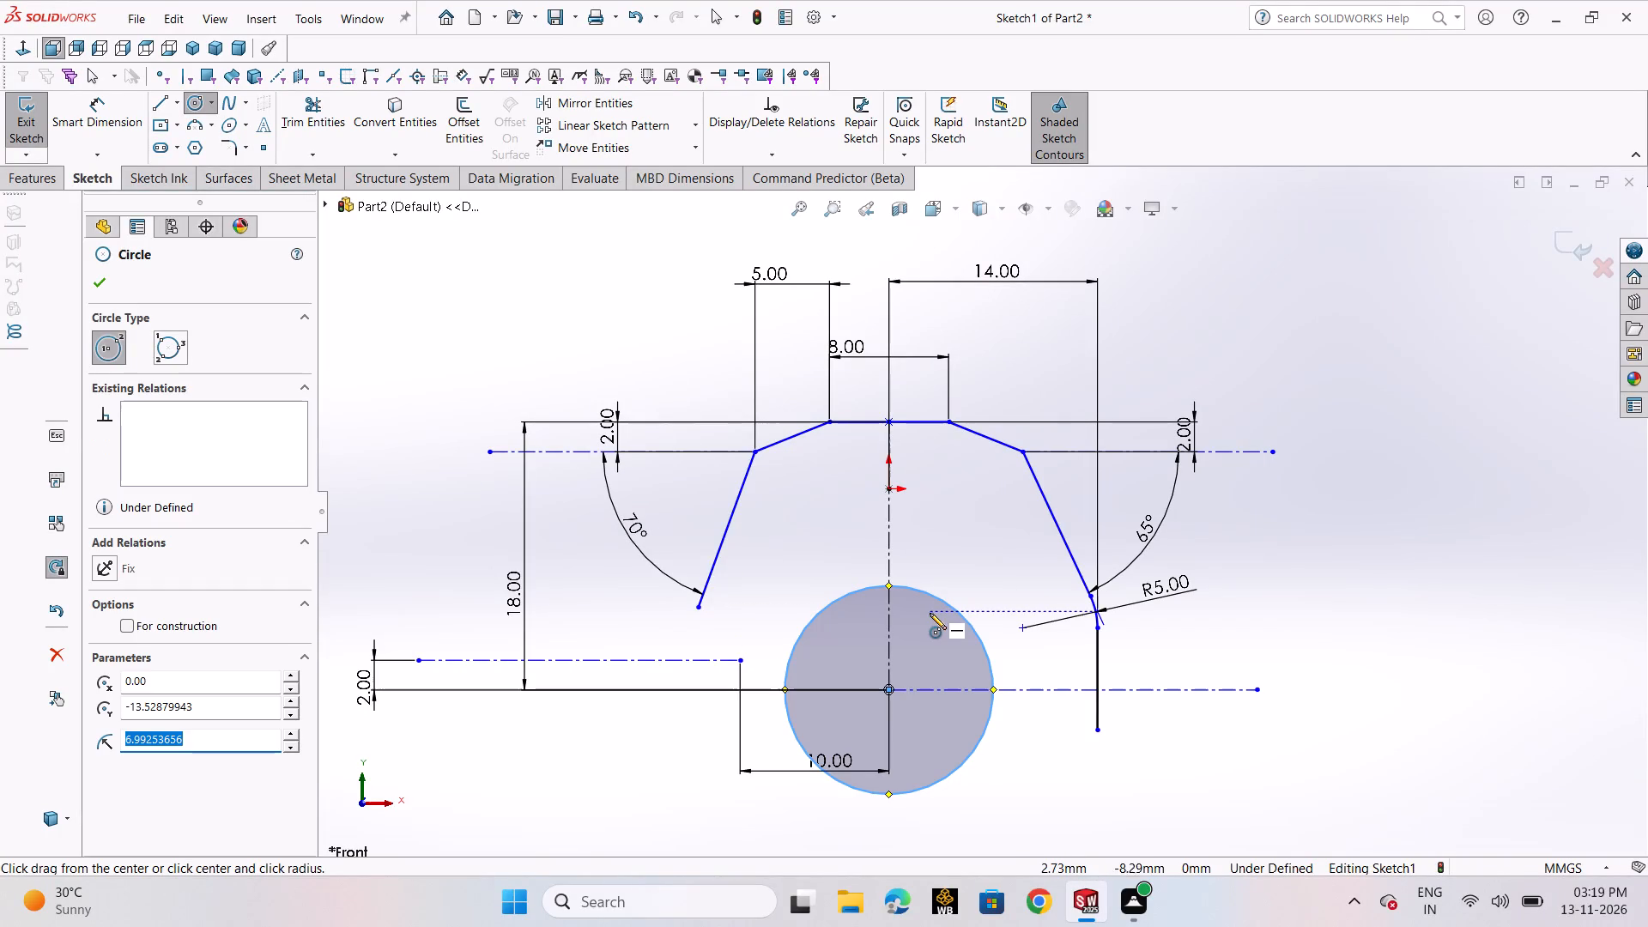
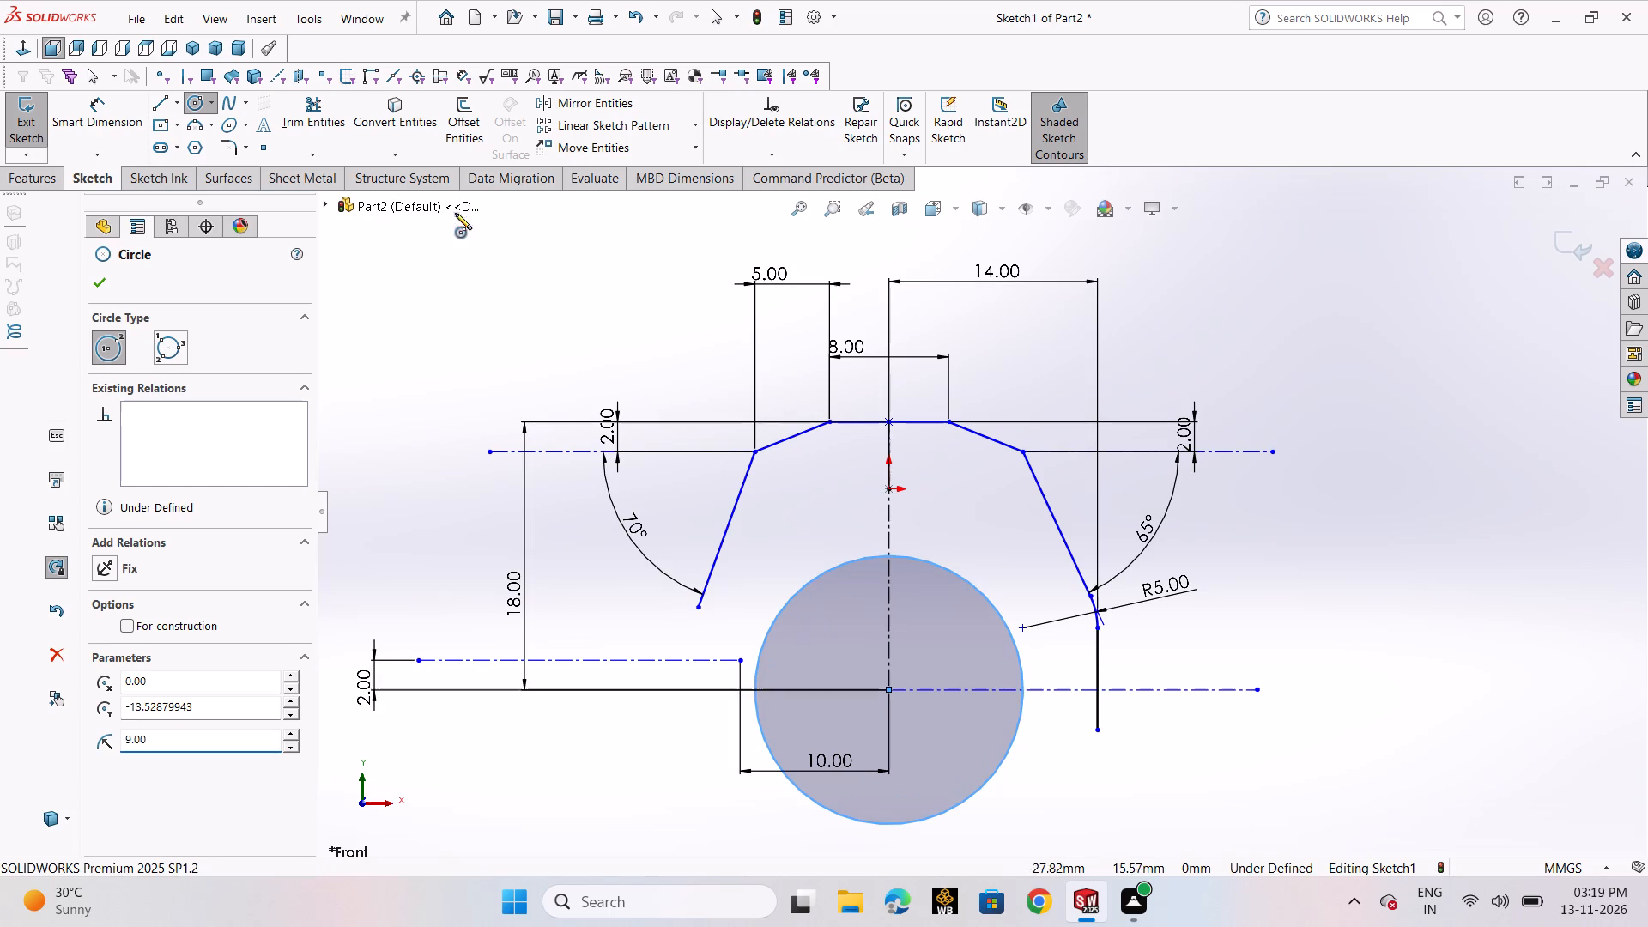
Finish the circle centred on the lower end of the vertical centerline with a radius of 9 mm.
left_click(97, 294)
Convert the 9 mm radius circle at the lower end of the vertical centerline to construction geometry.
left_click(113, 123)
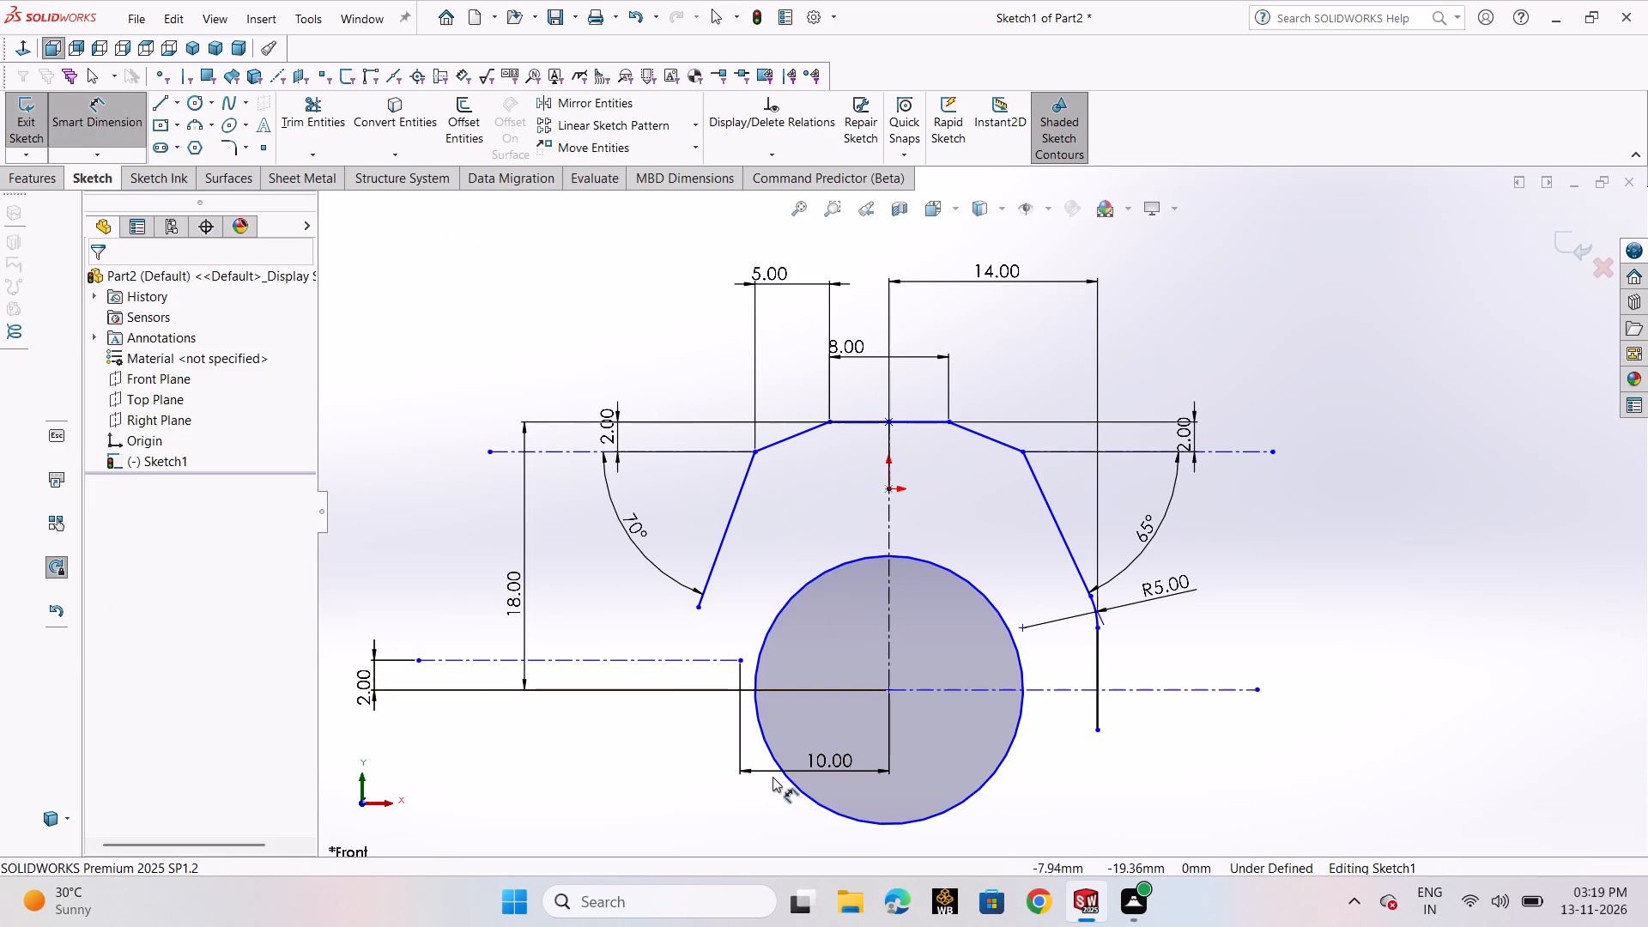
right_click(830, 664)
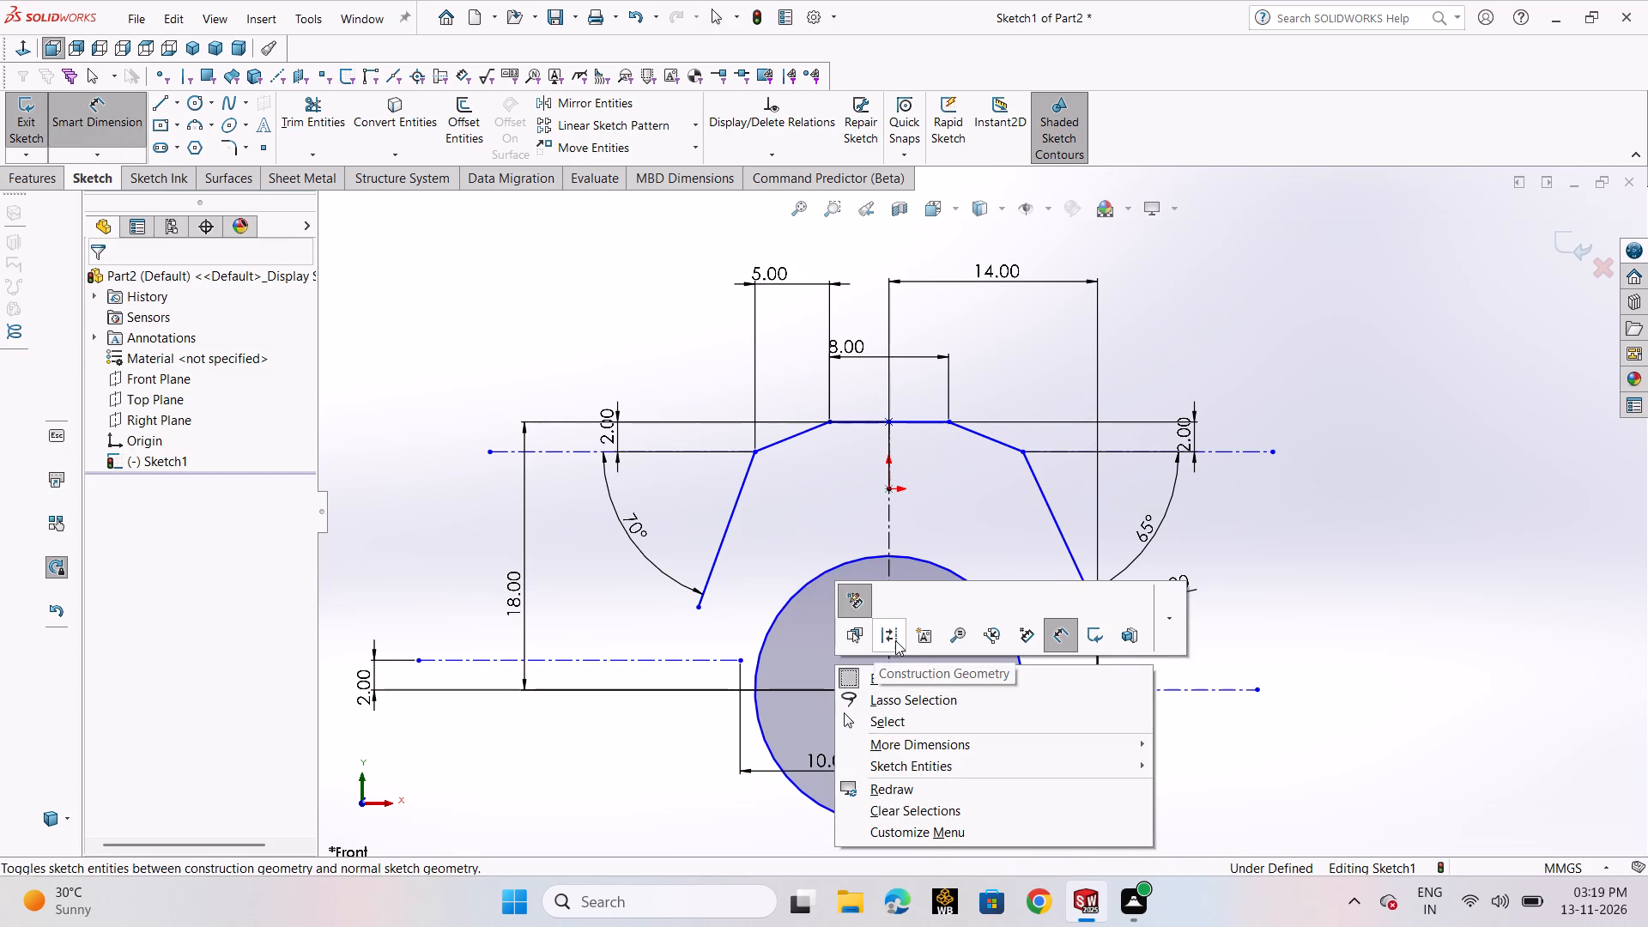
left_click(895, 640)
left_click(1245, 748)
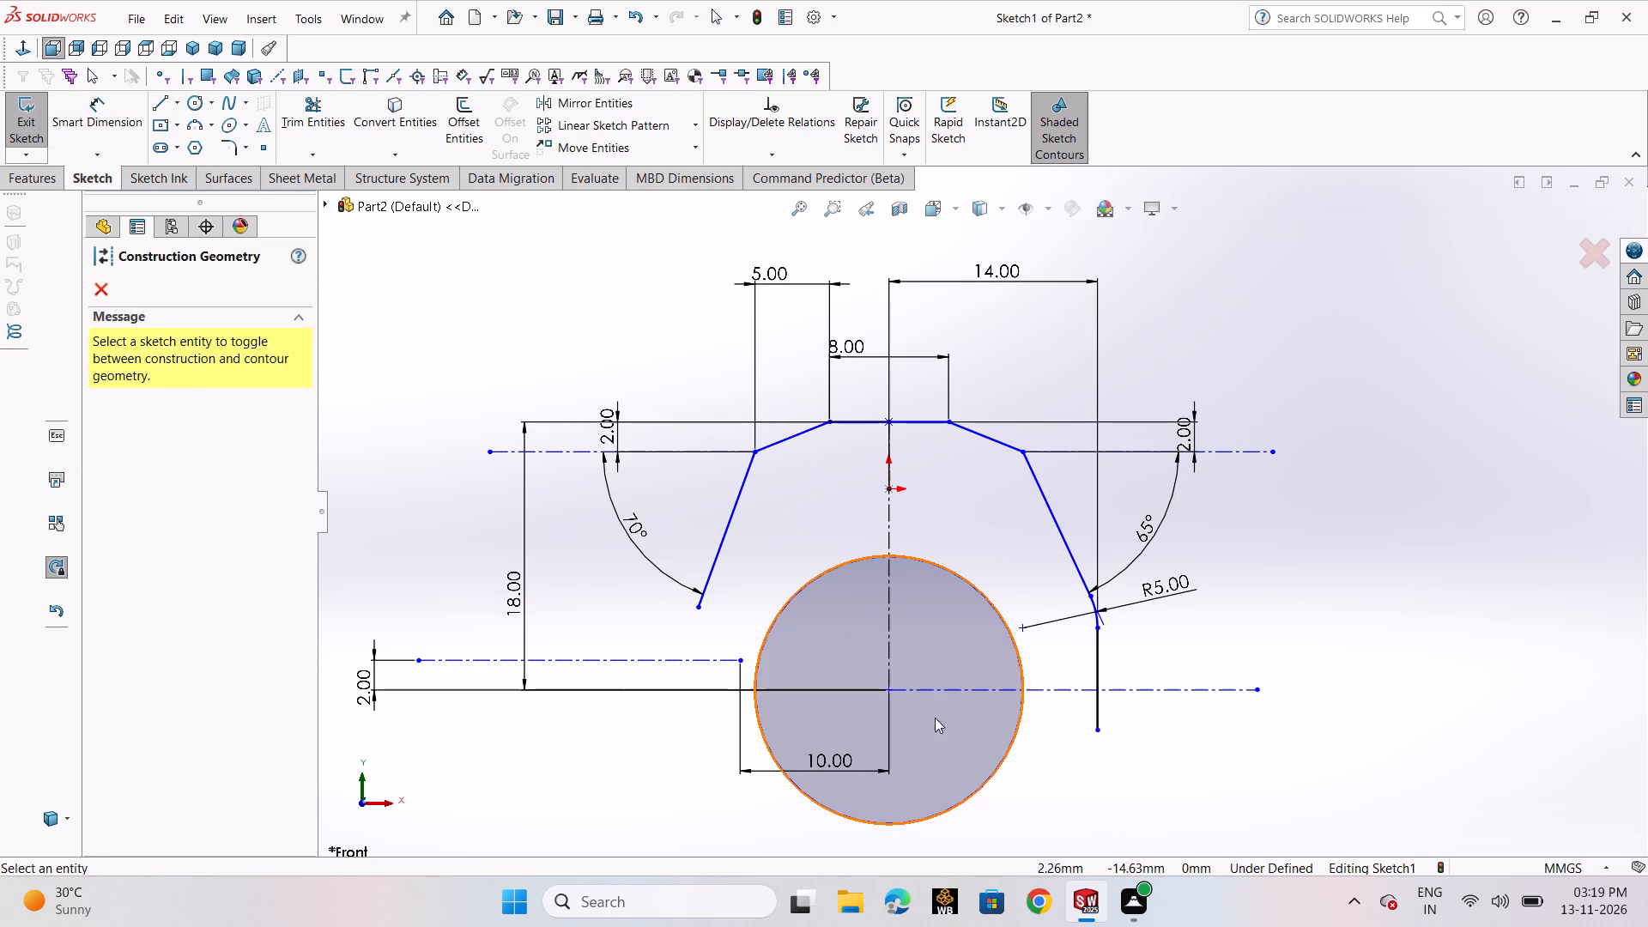
left_click(949, 811)
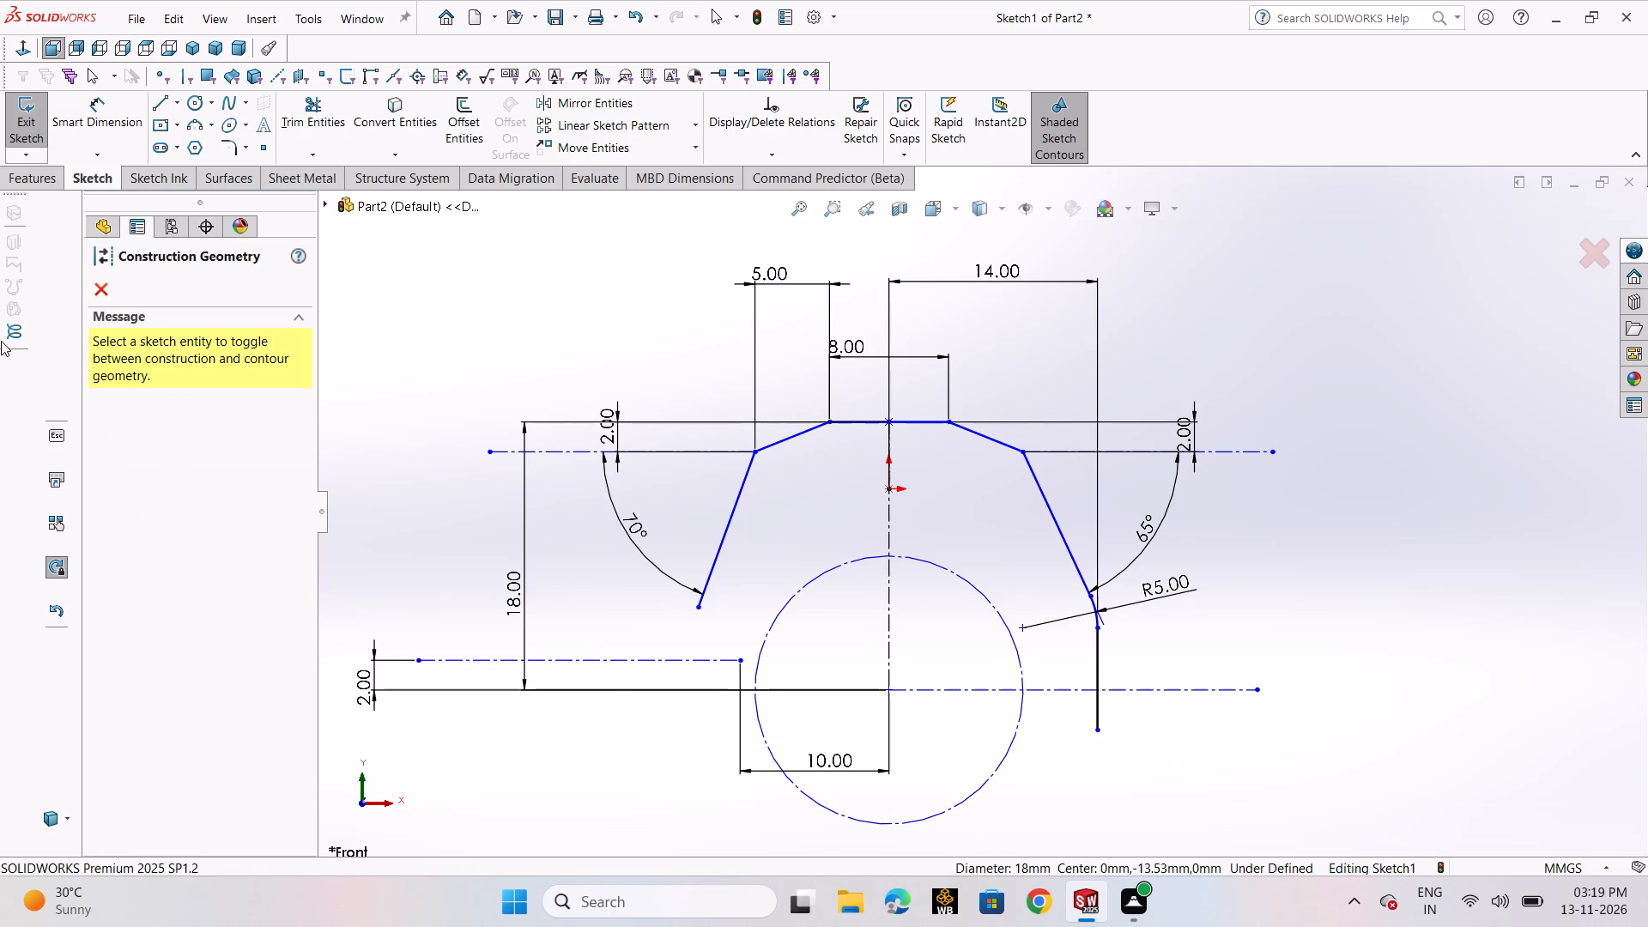
left_click(376, 396)
left_click(102, 284)
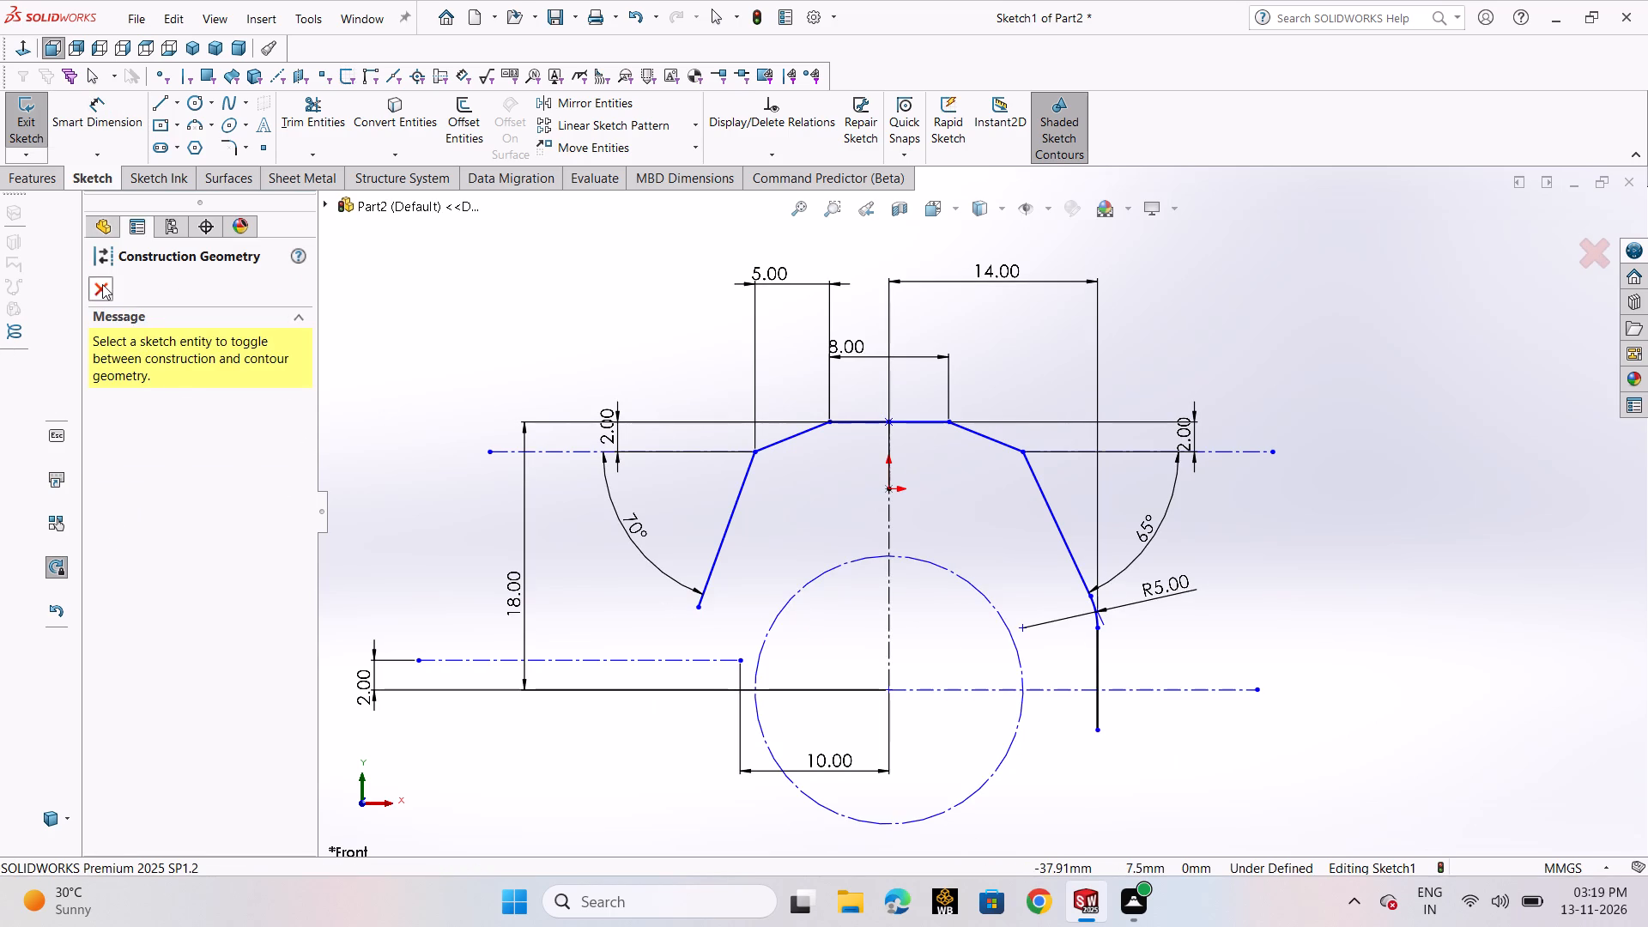
left_click(506, 351)
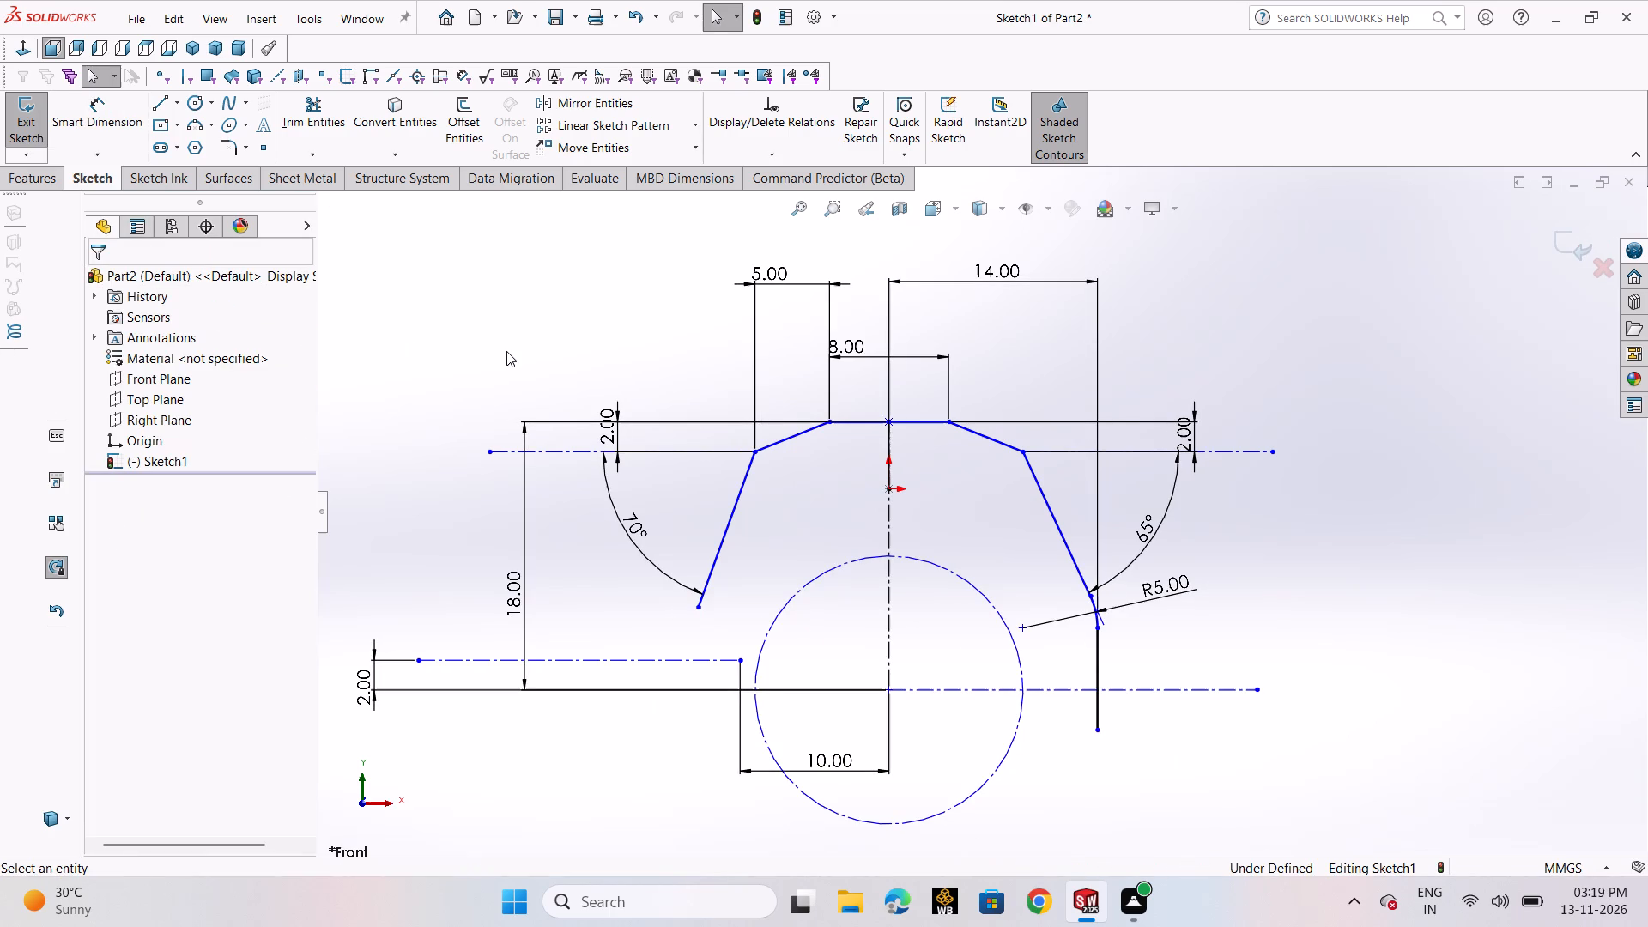
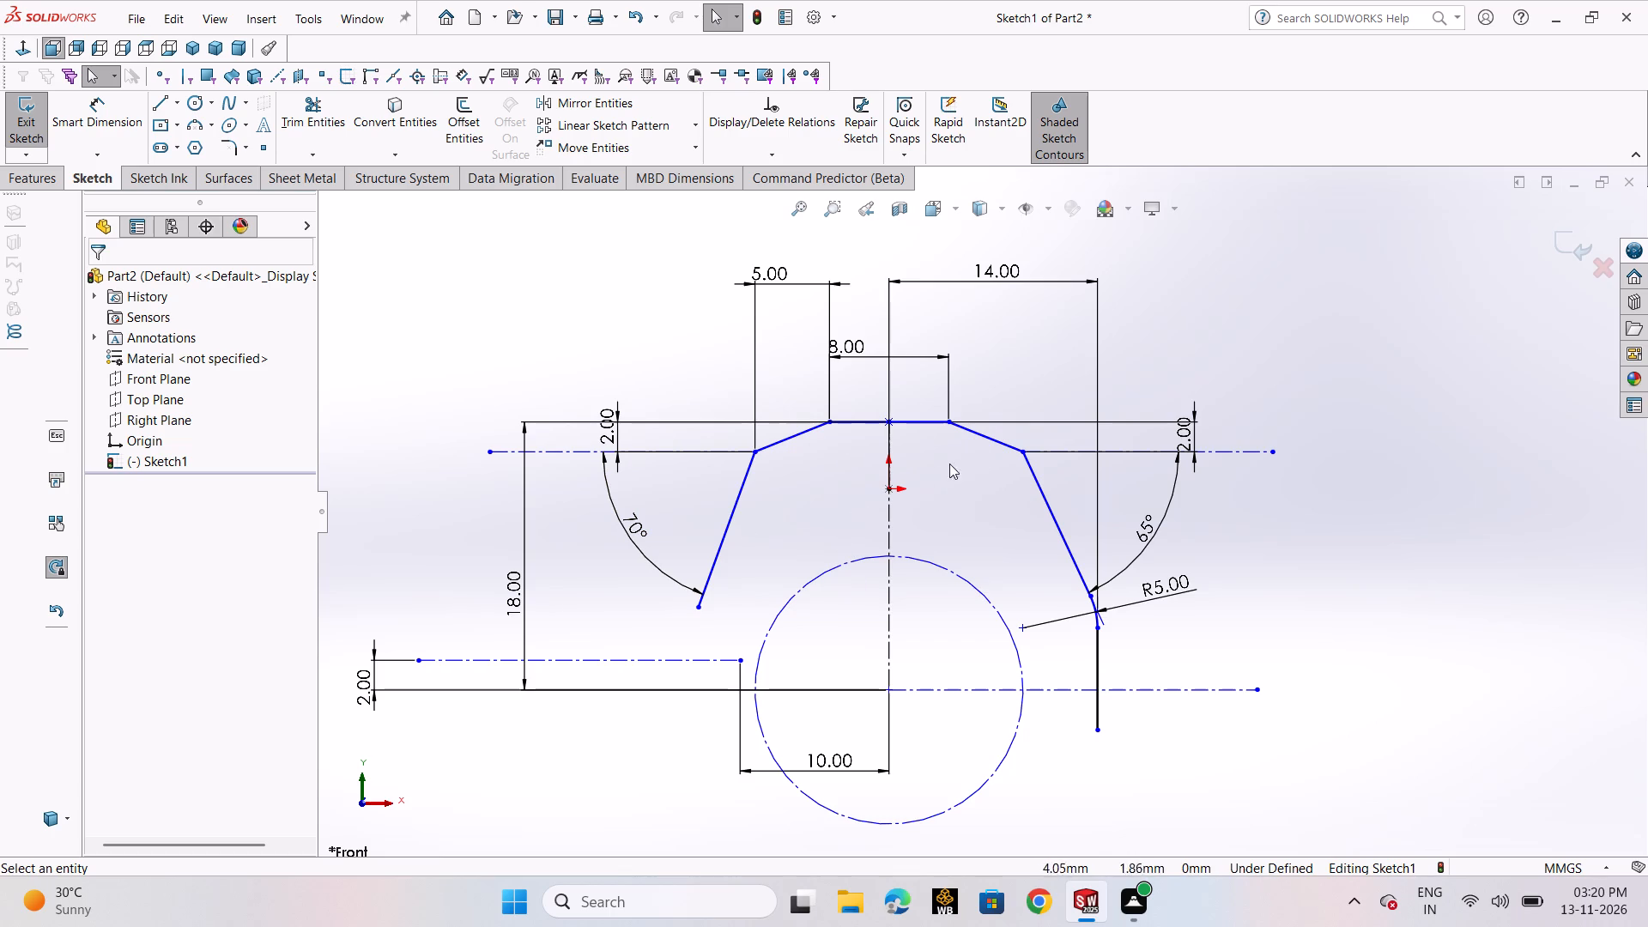
Draw a vertical centerline about 18.8 mm long straight down from the centre of the construction circle.
left_click(176, 99)
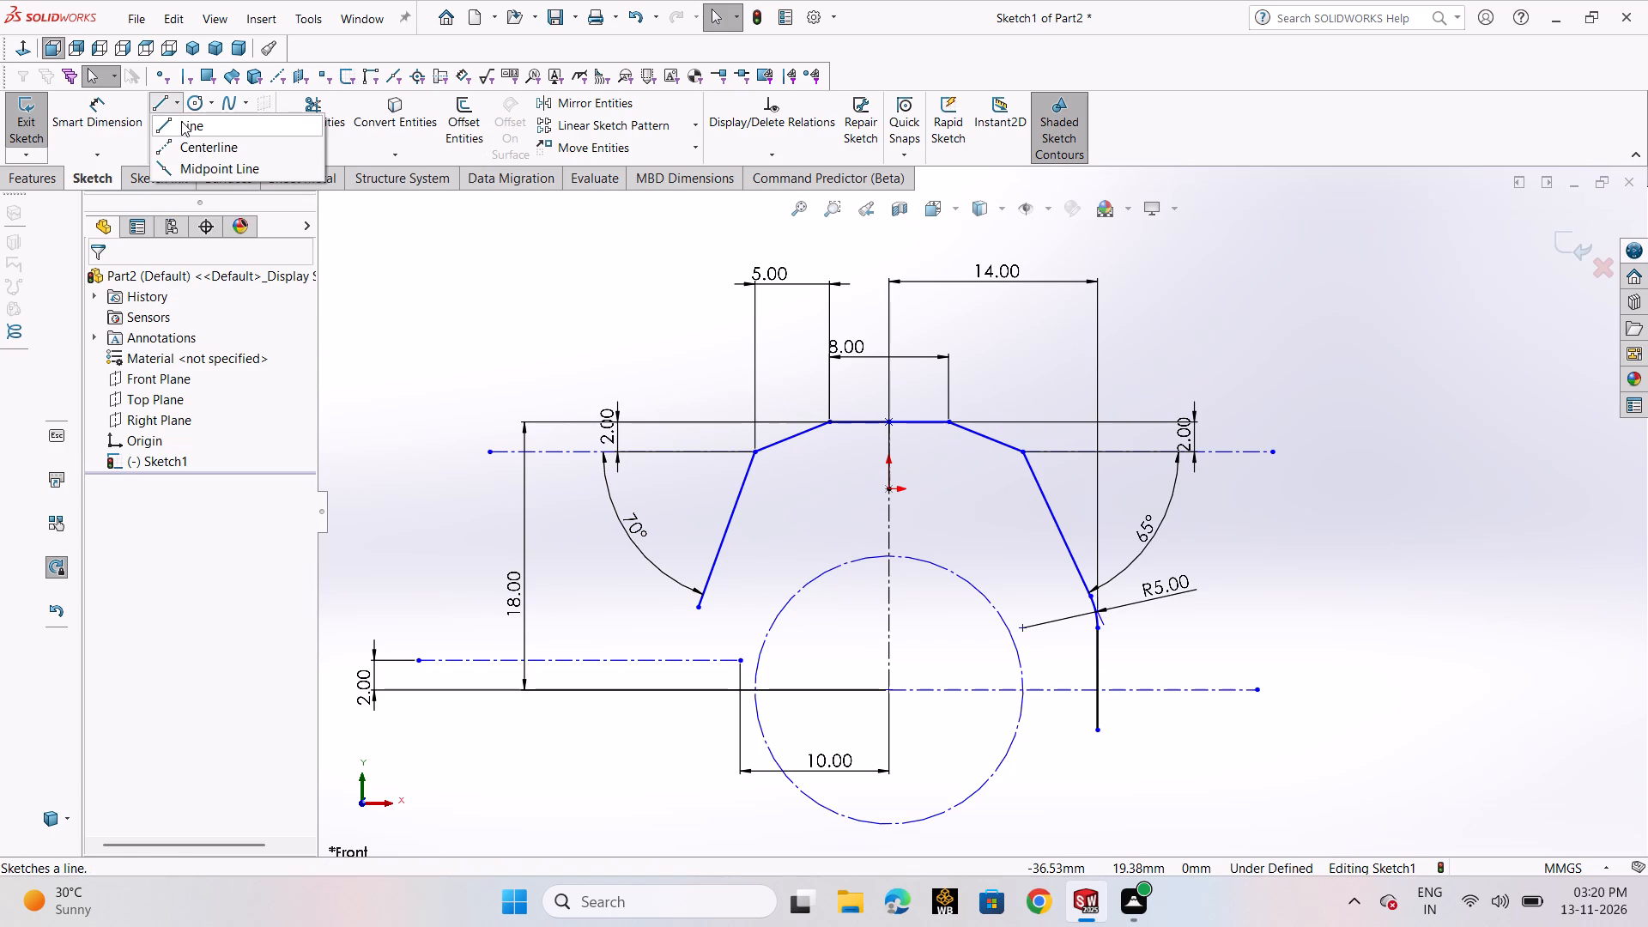
left_click(181, 121)
scroll(757, 612, "up", 1)
scroll(817, 661, "up", 2)
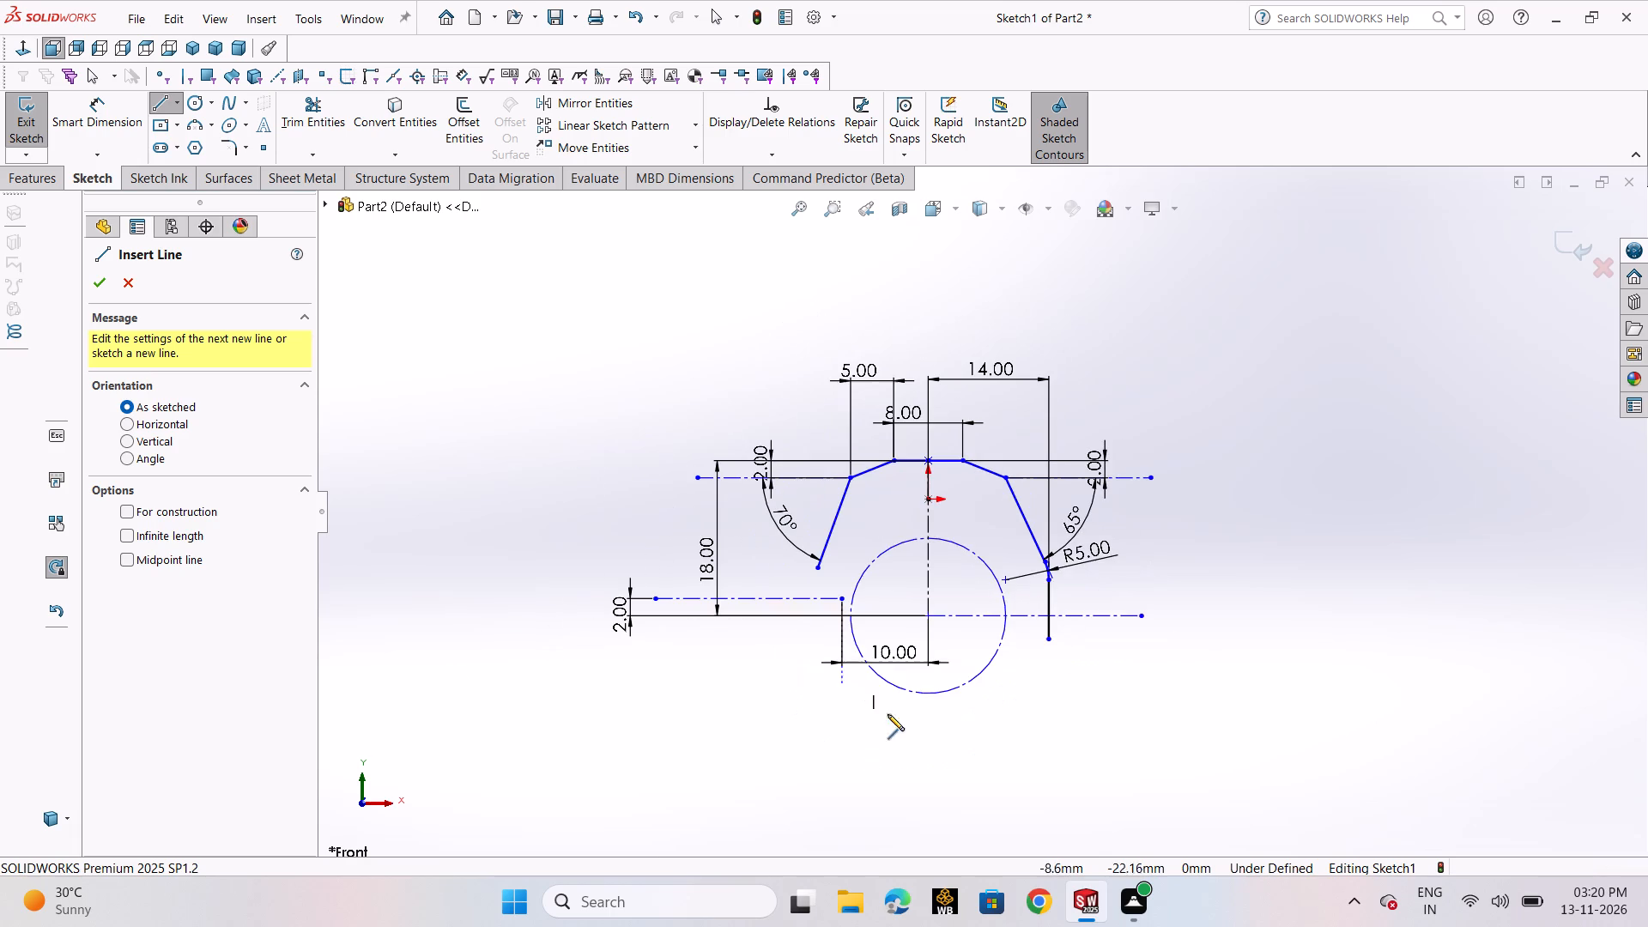
left_click(178, 103)
left_click(191, 146)
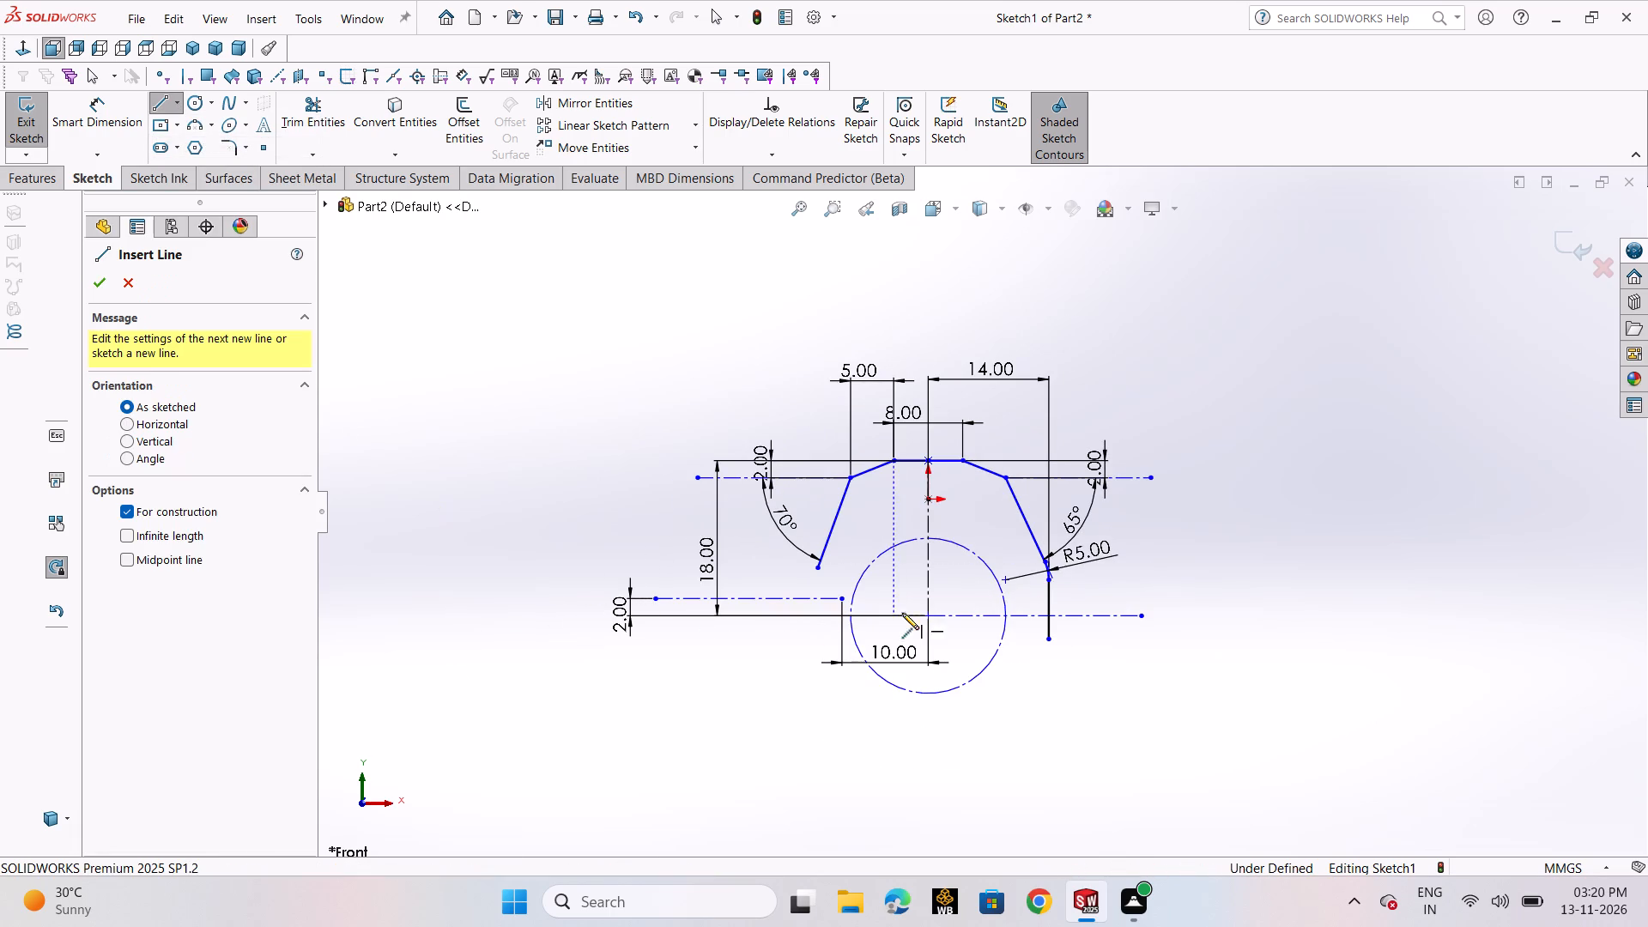
left_click(924, 616)
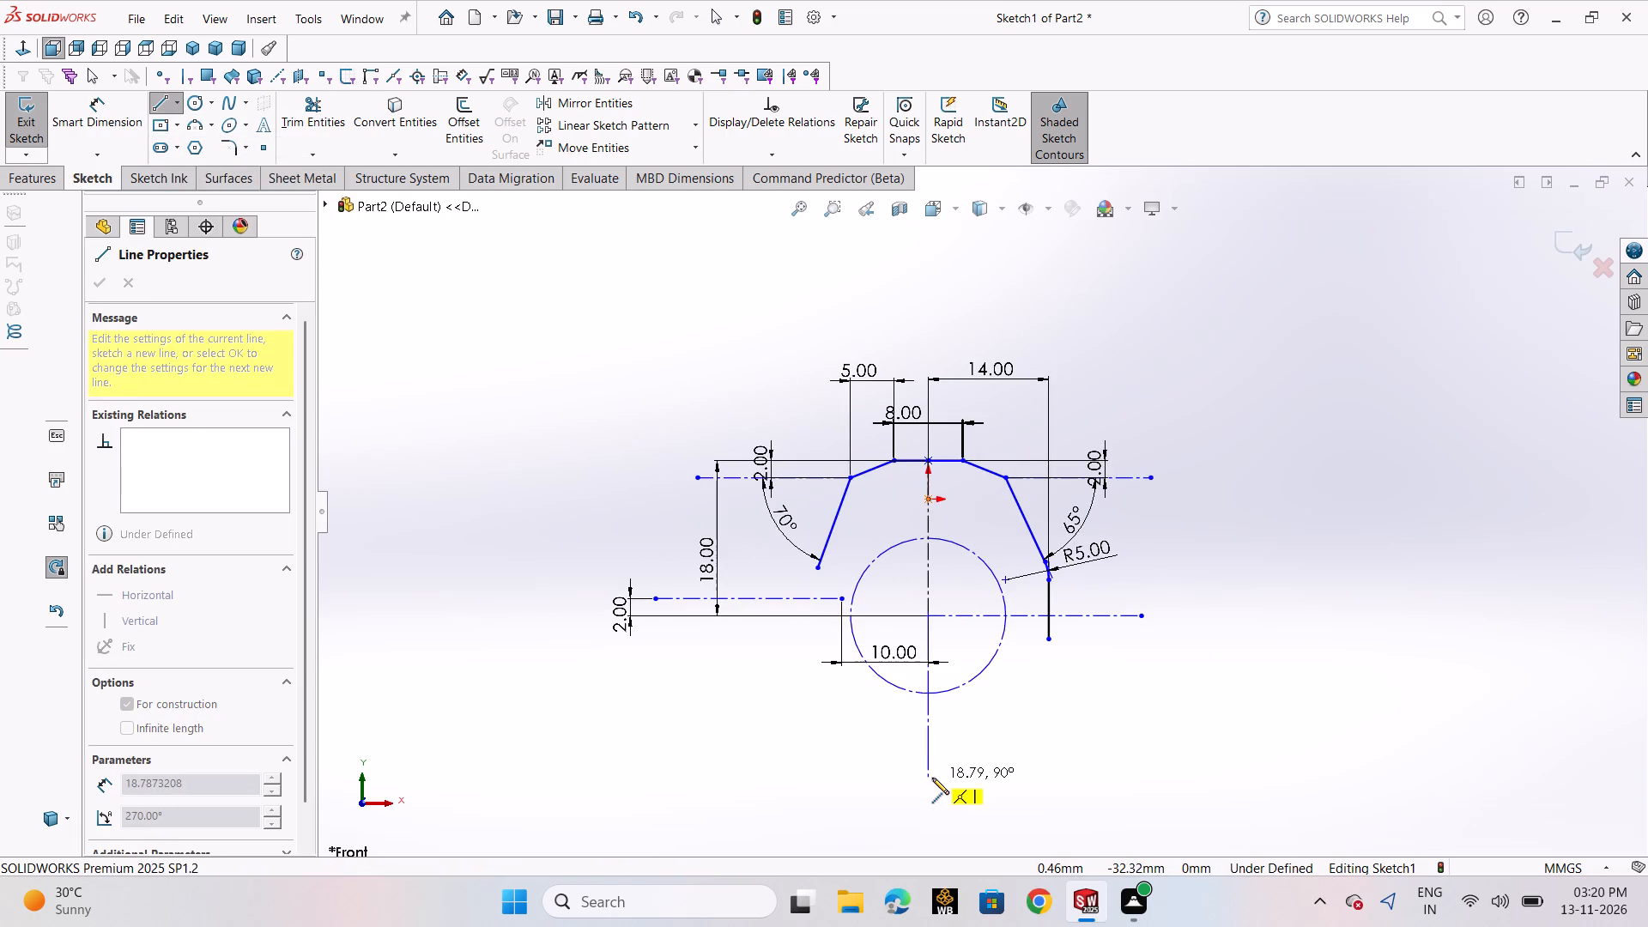
left_click(932, 778)
right_click(932, 778)
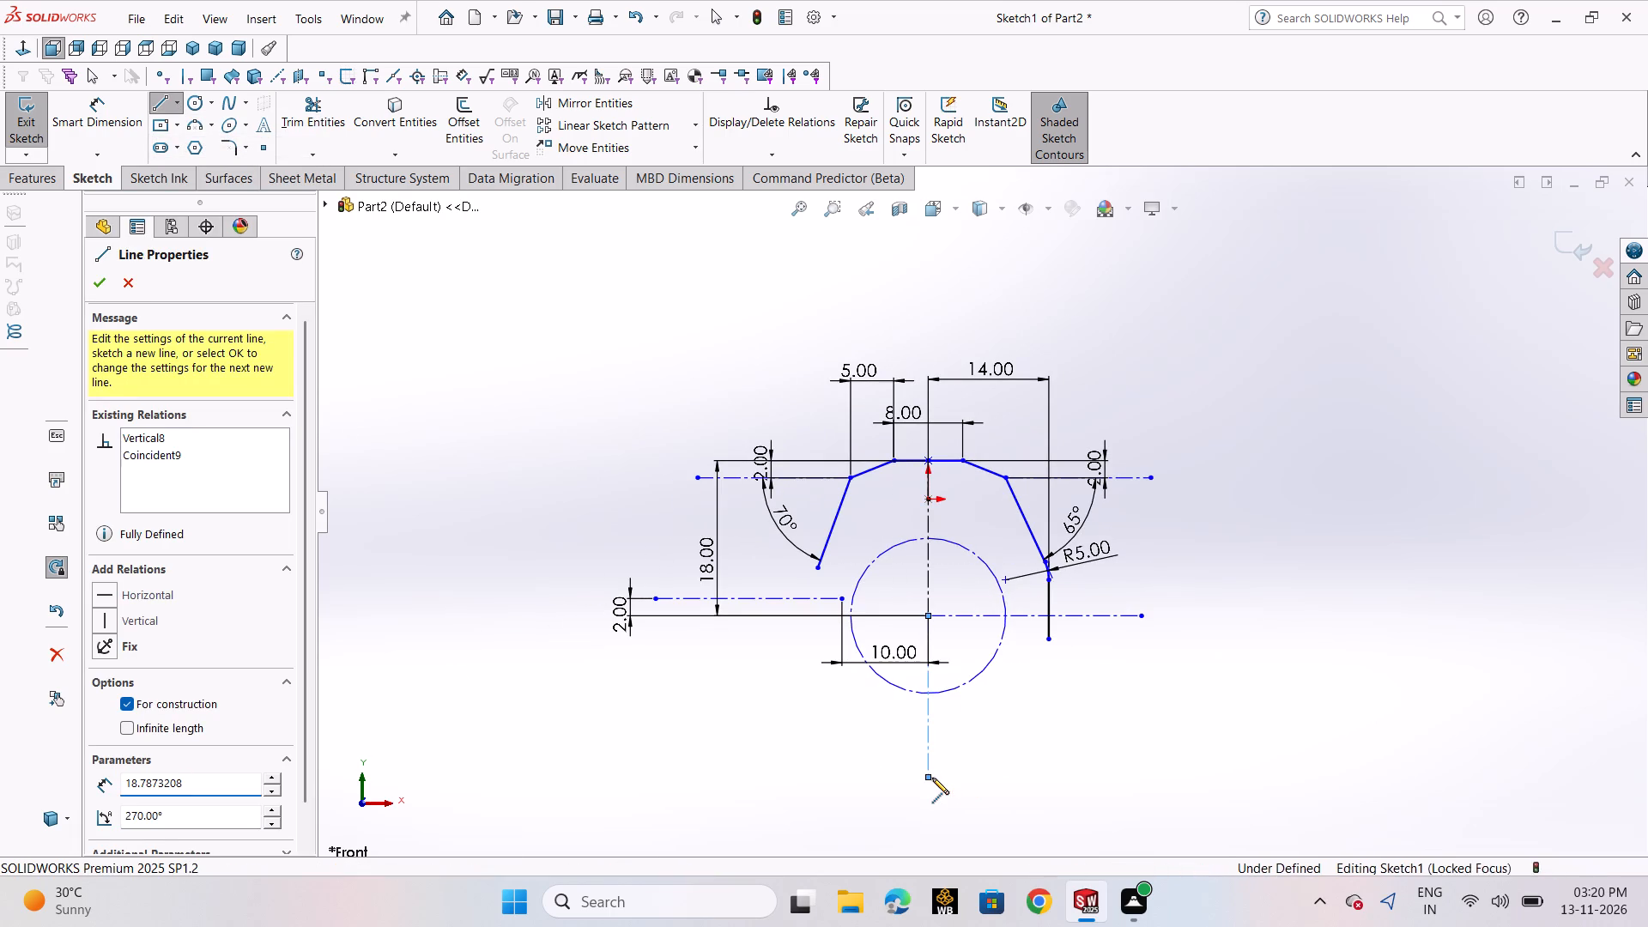
left_click(992, 702)
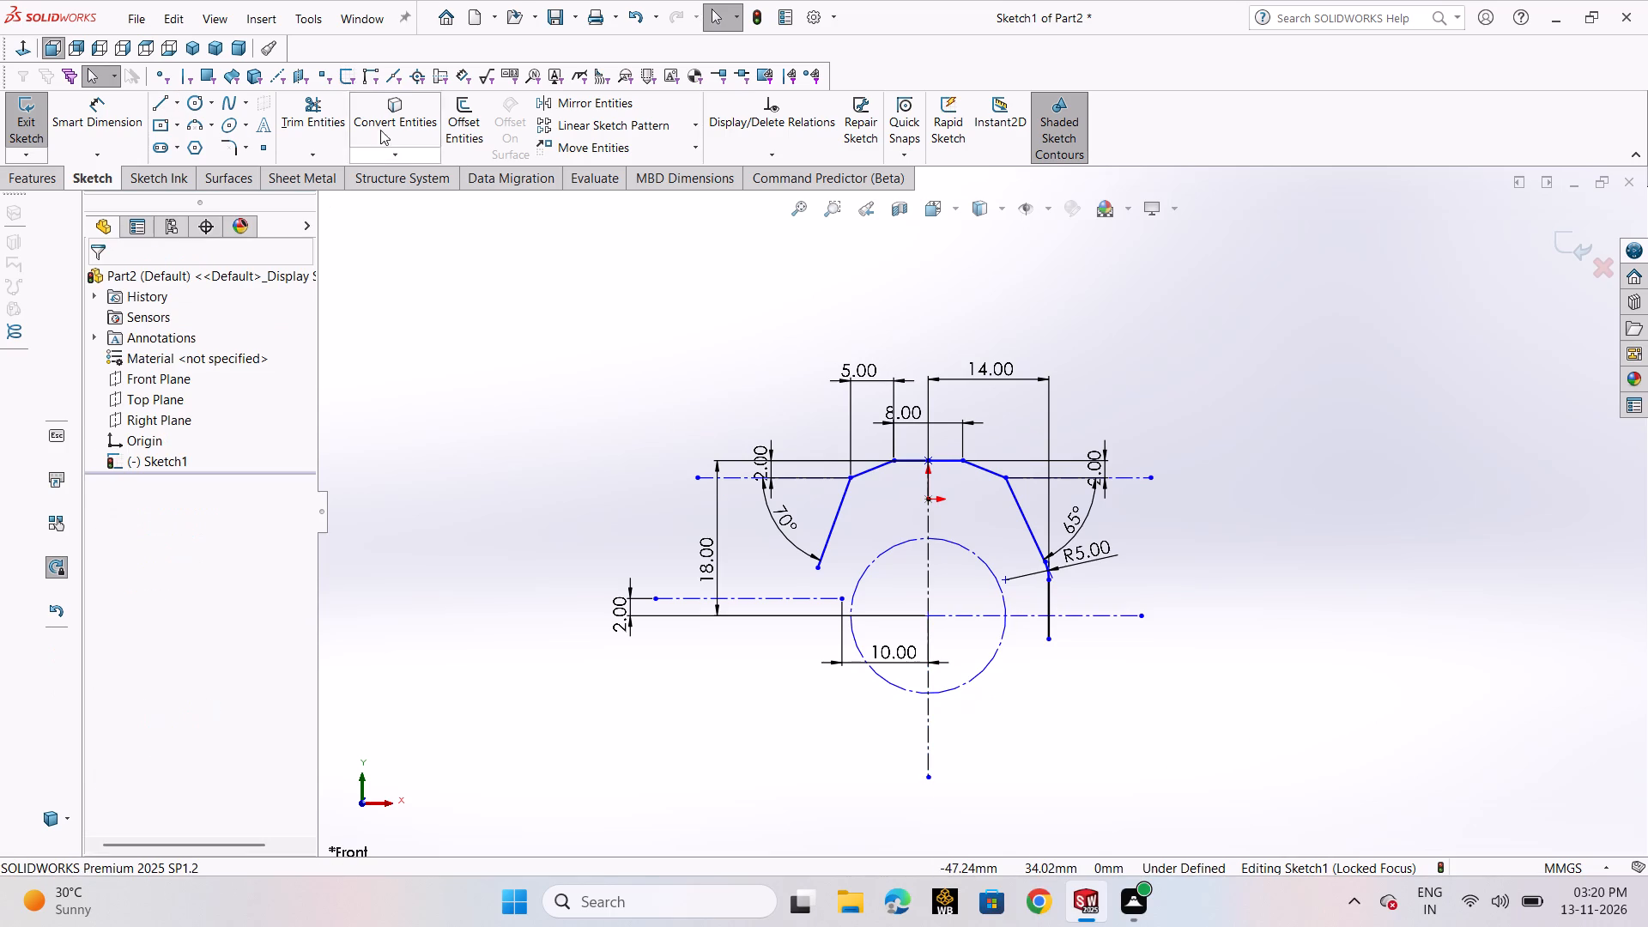
Sketch a horizontal line about 9 mm long, running rightward from the lower end of the new vertical centerline.
left_click(154, 100)
left_click(171, 122)
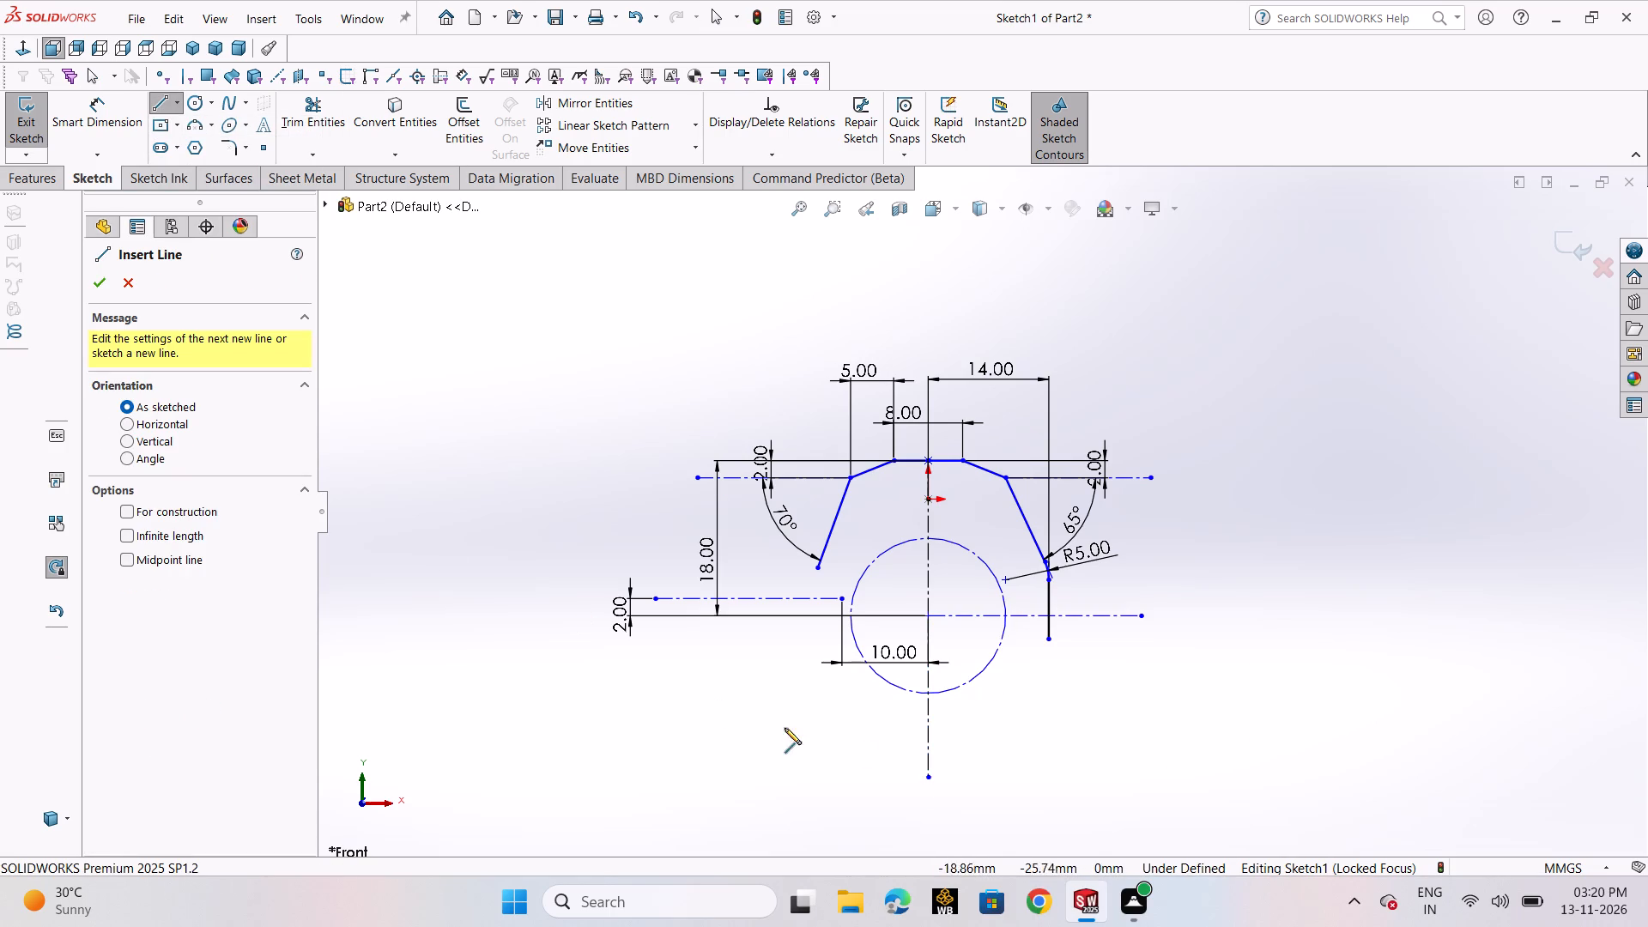
left_click(932, 779)
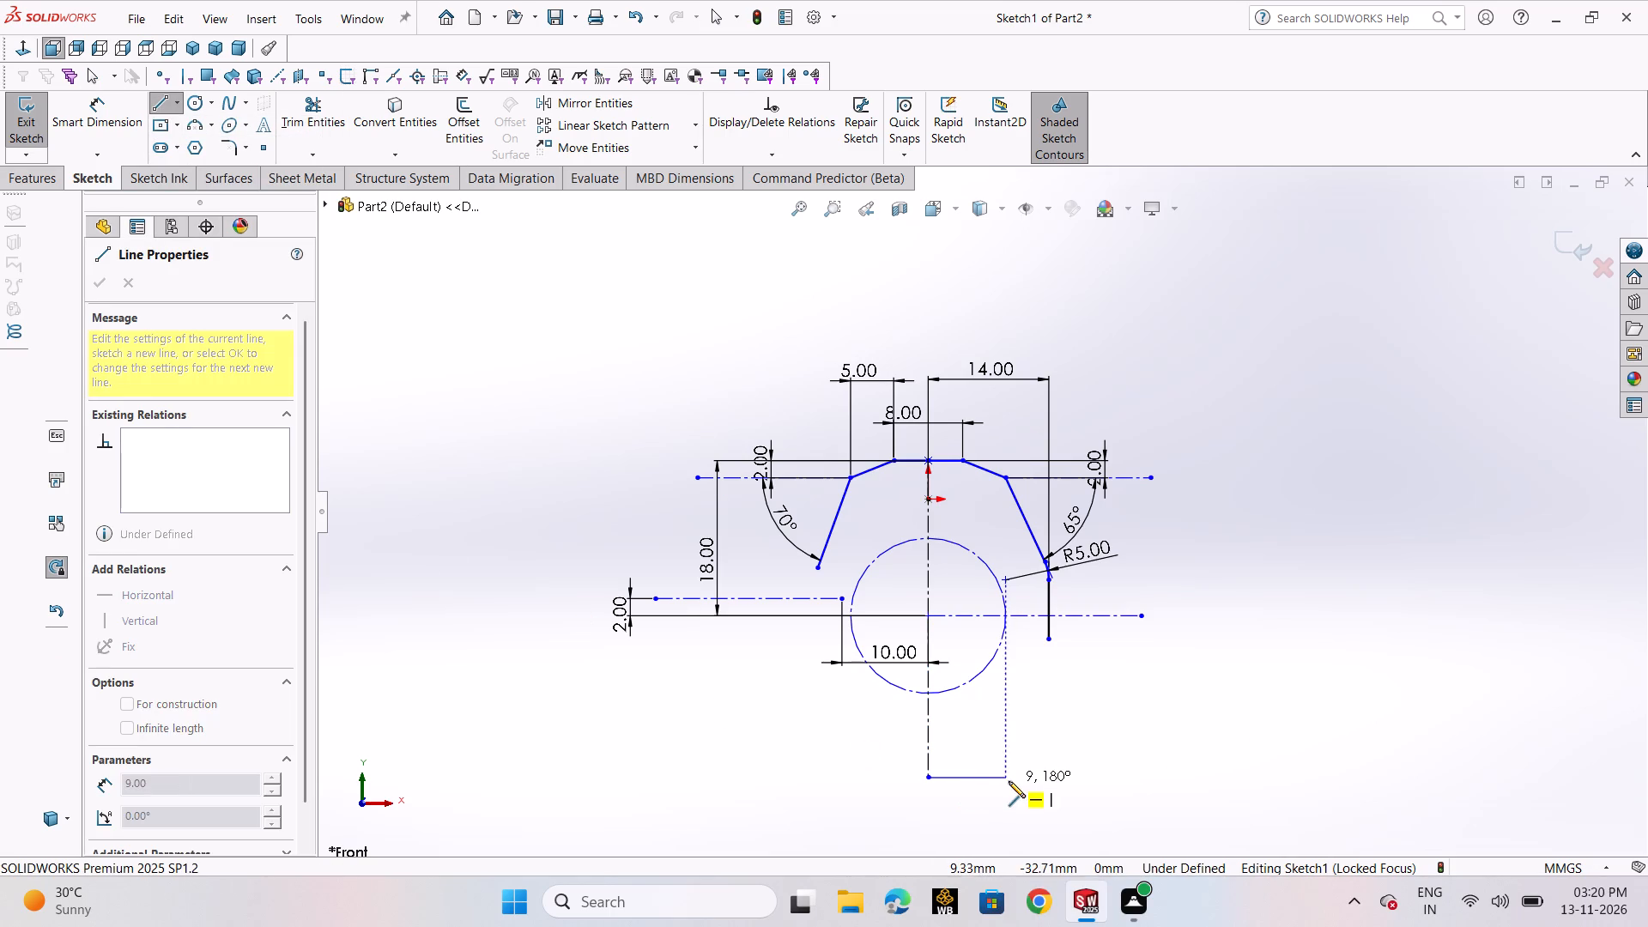
left_click(1009, 781)
right_click(1009, 781)
left_click(1058, 694)
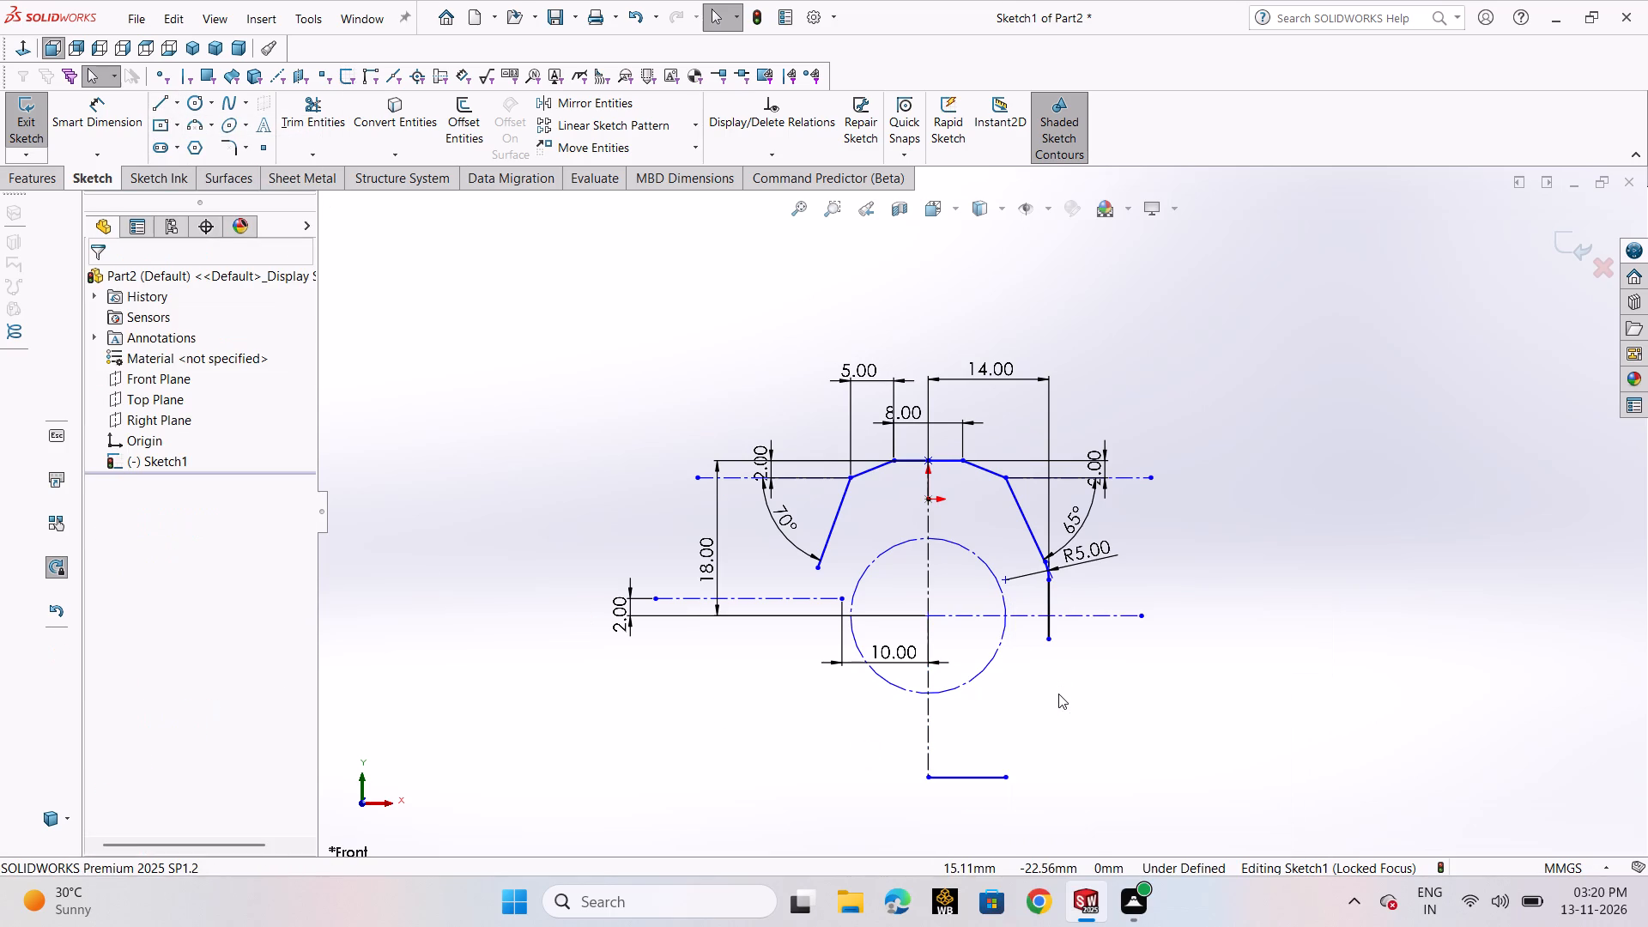
Dimension the length of the bottom horizontal line as 8 mm.
left_click(94, 115)
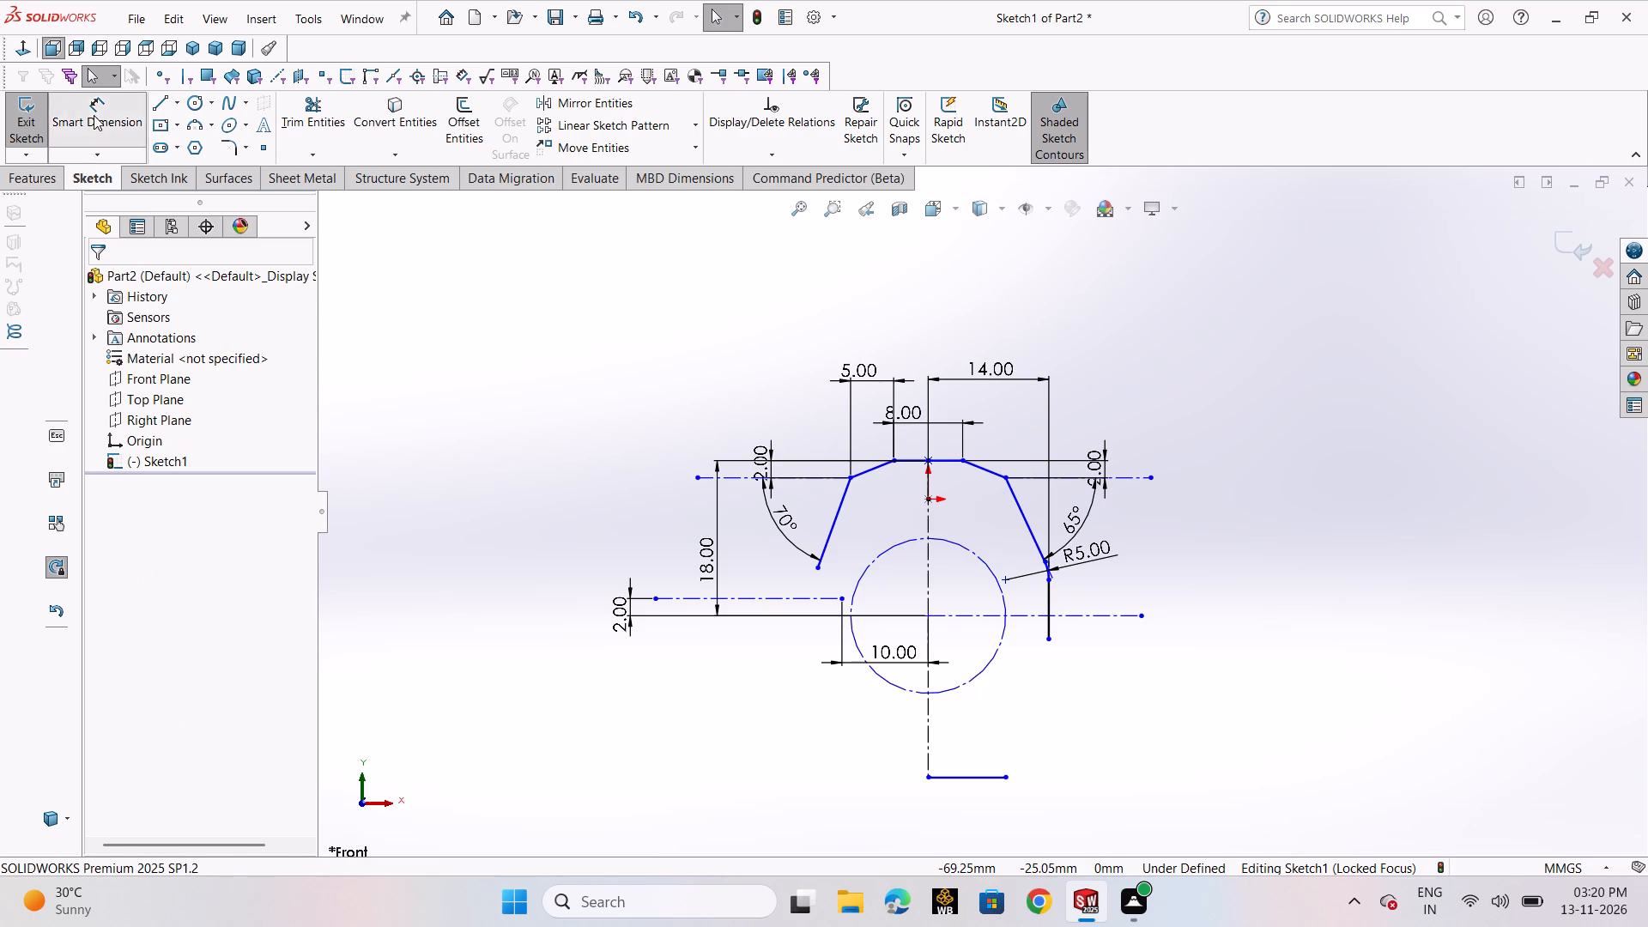
left_click(957, 781)
left_click(962, 805)
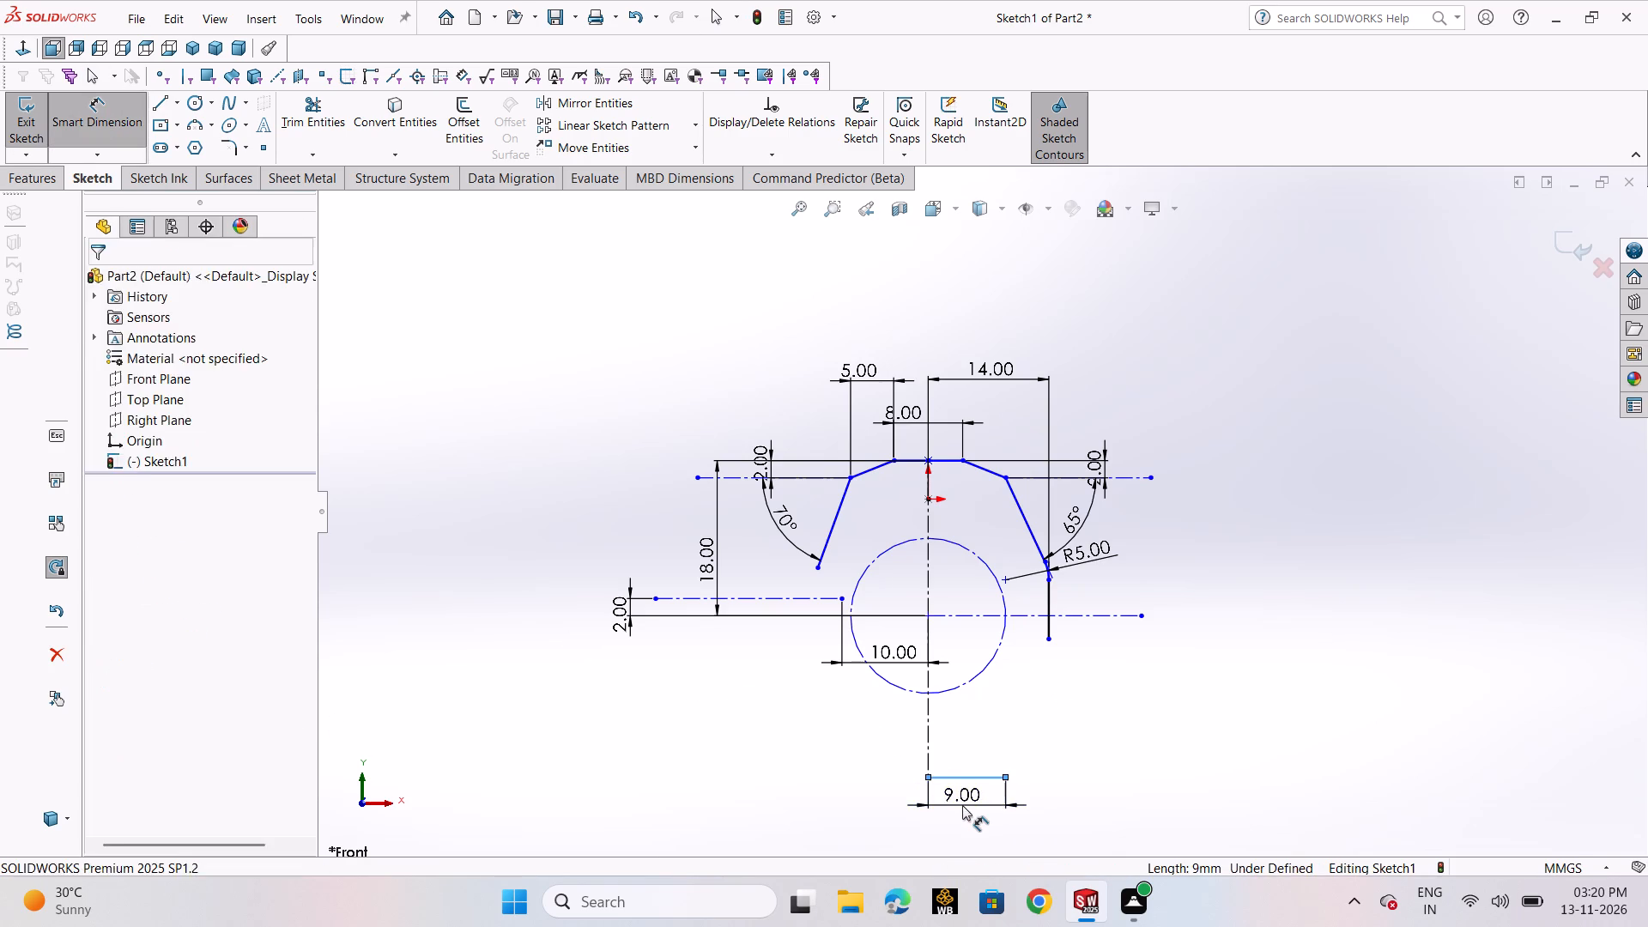
key("8")
key("Return")
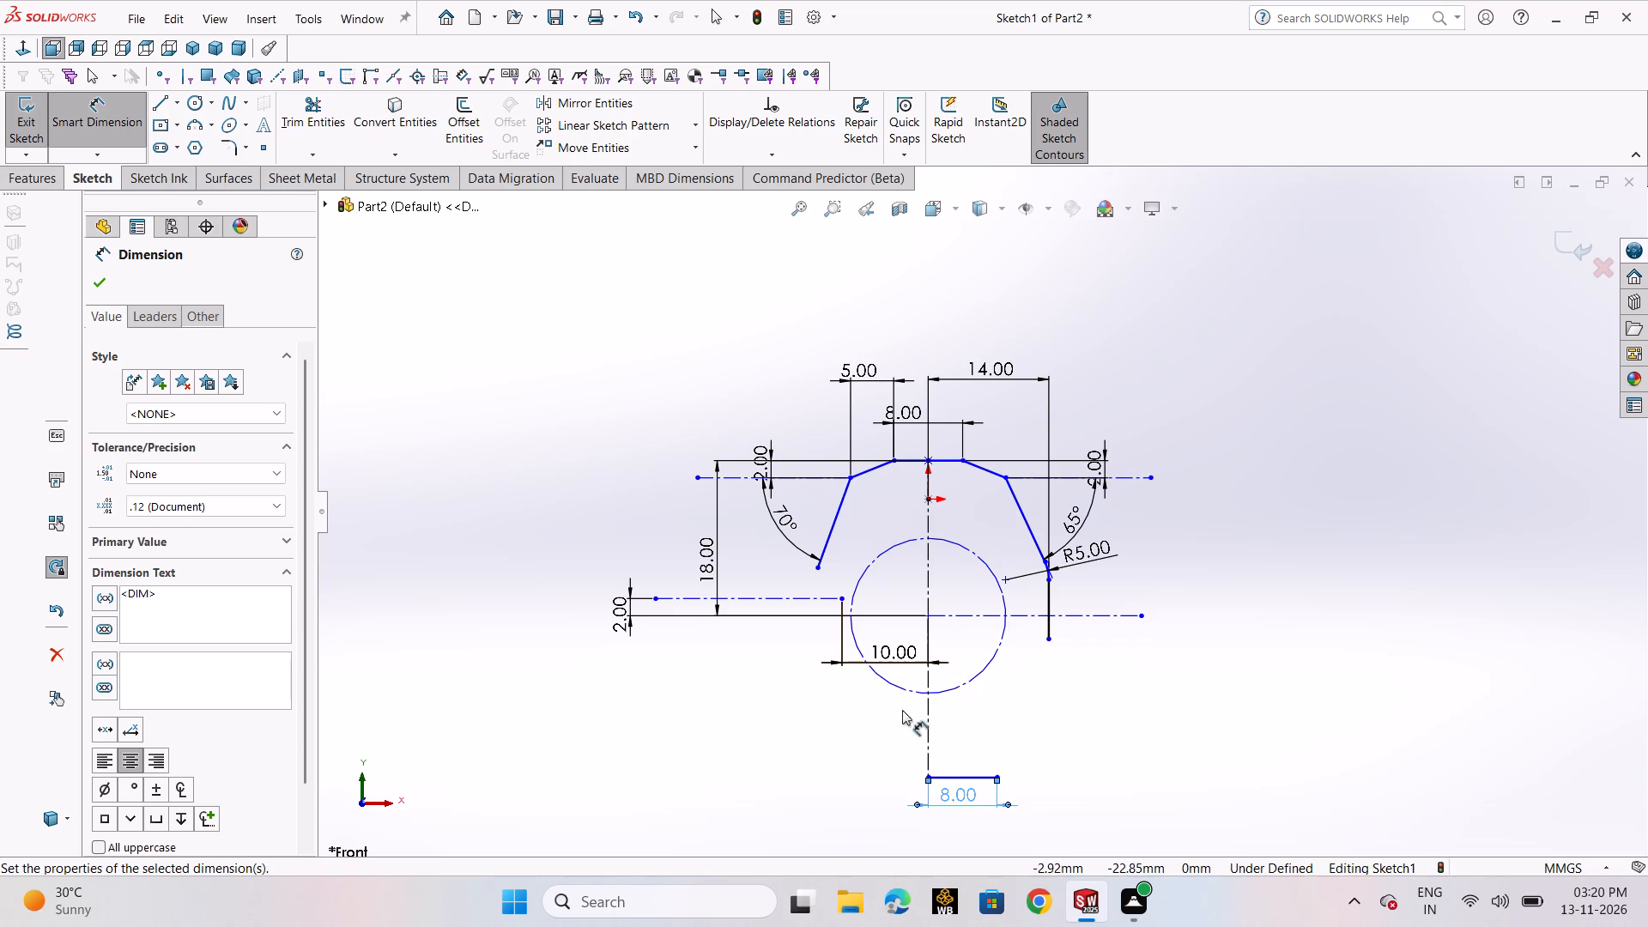
Dimension the vertical centerline running down from the construction circle's centre.
left_click(928, 693)
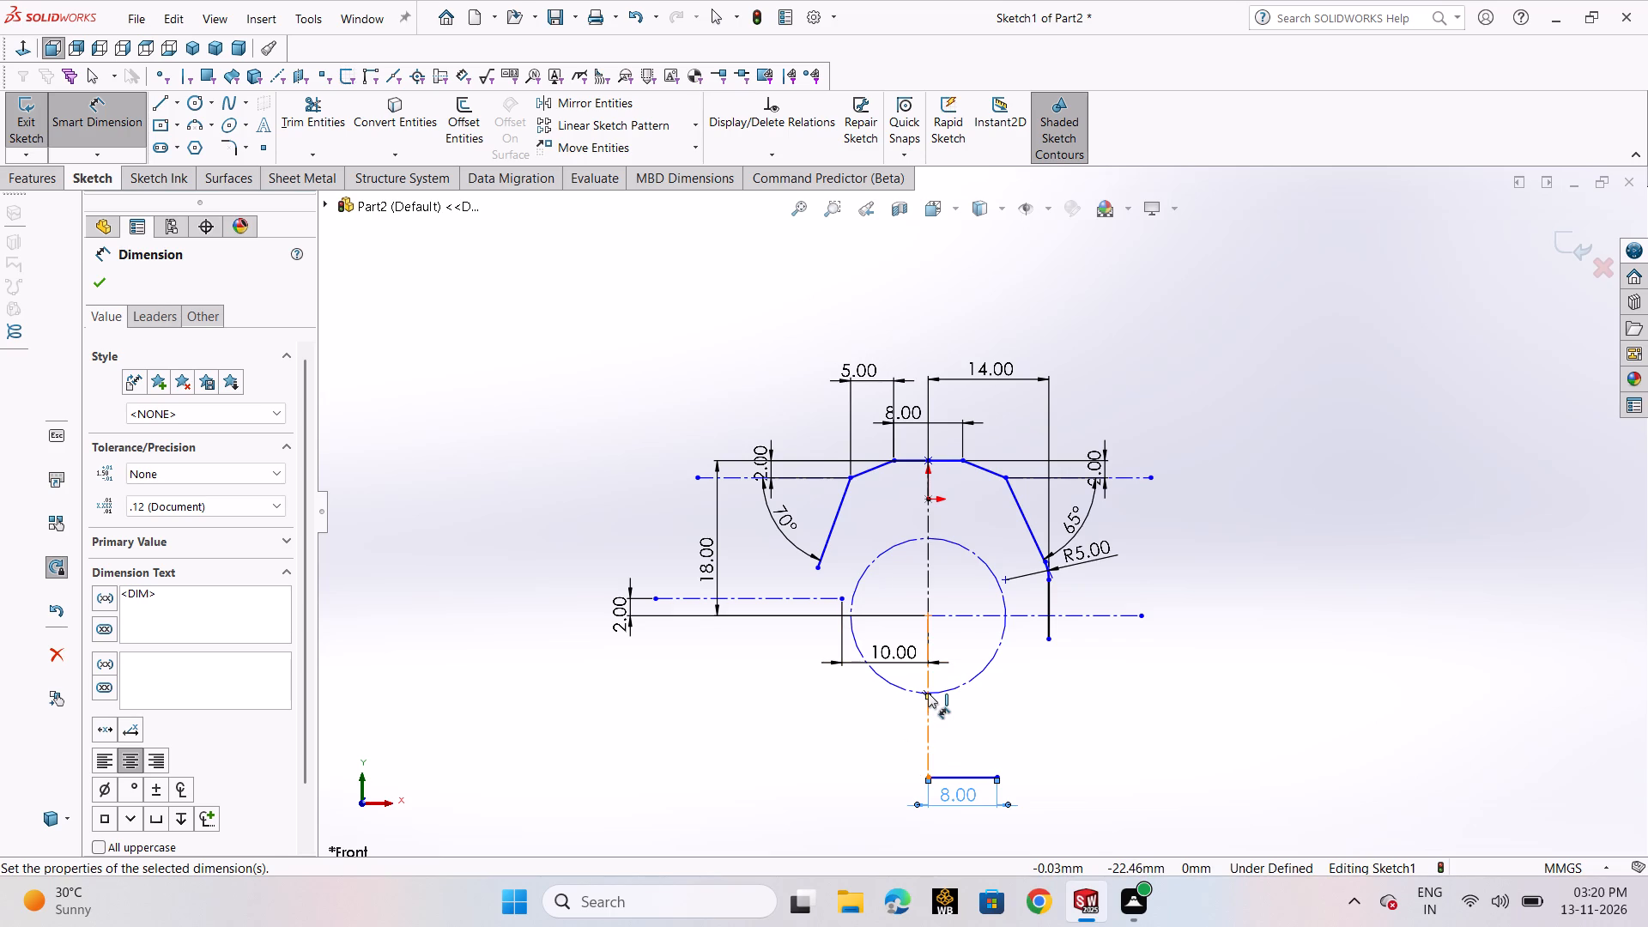
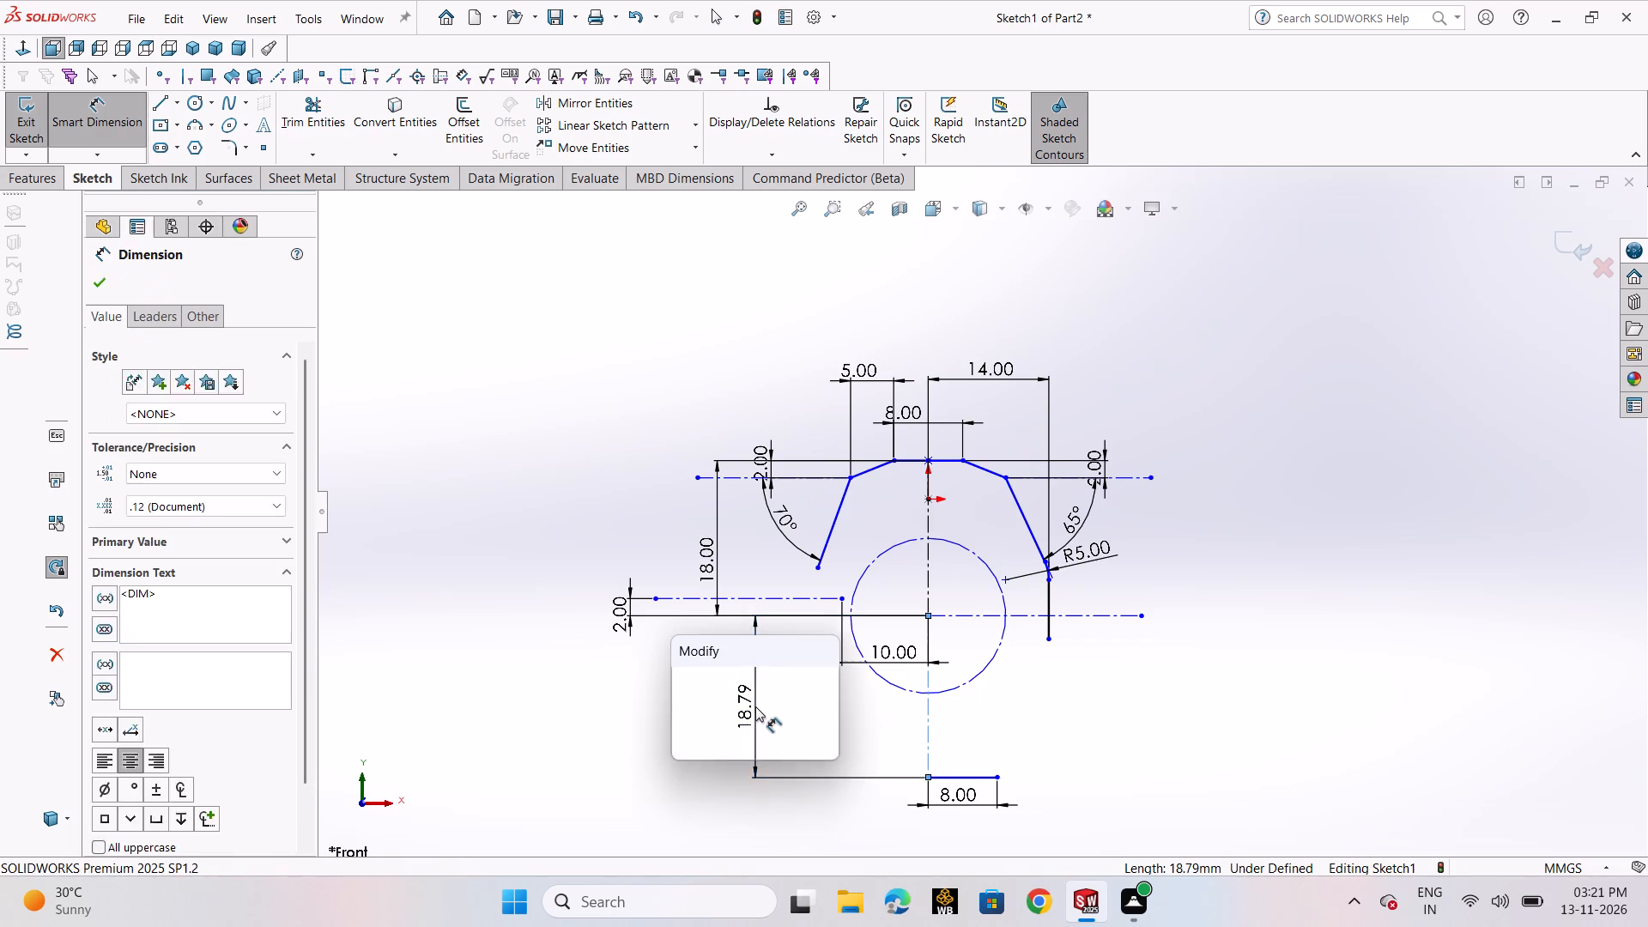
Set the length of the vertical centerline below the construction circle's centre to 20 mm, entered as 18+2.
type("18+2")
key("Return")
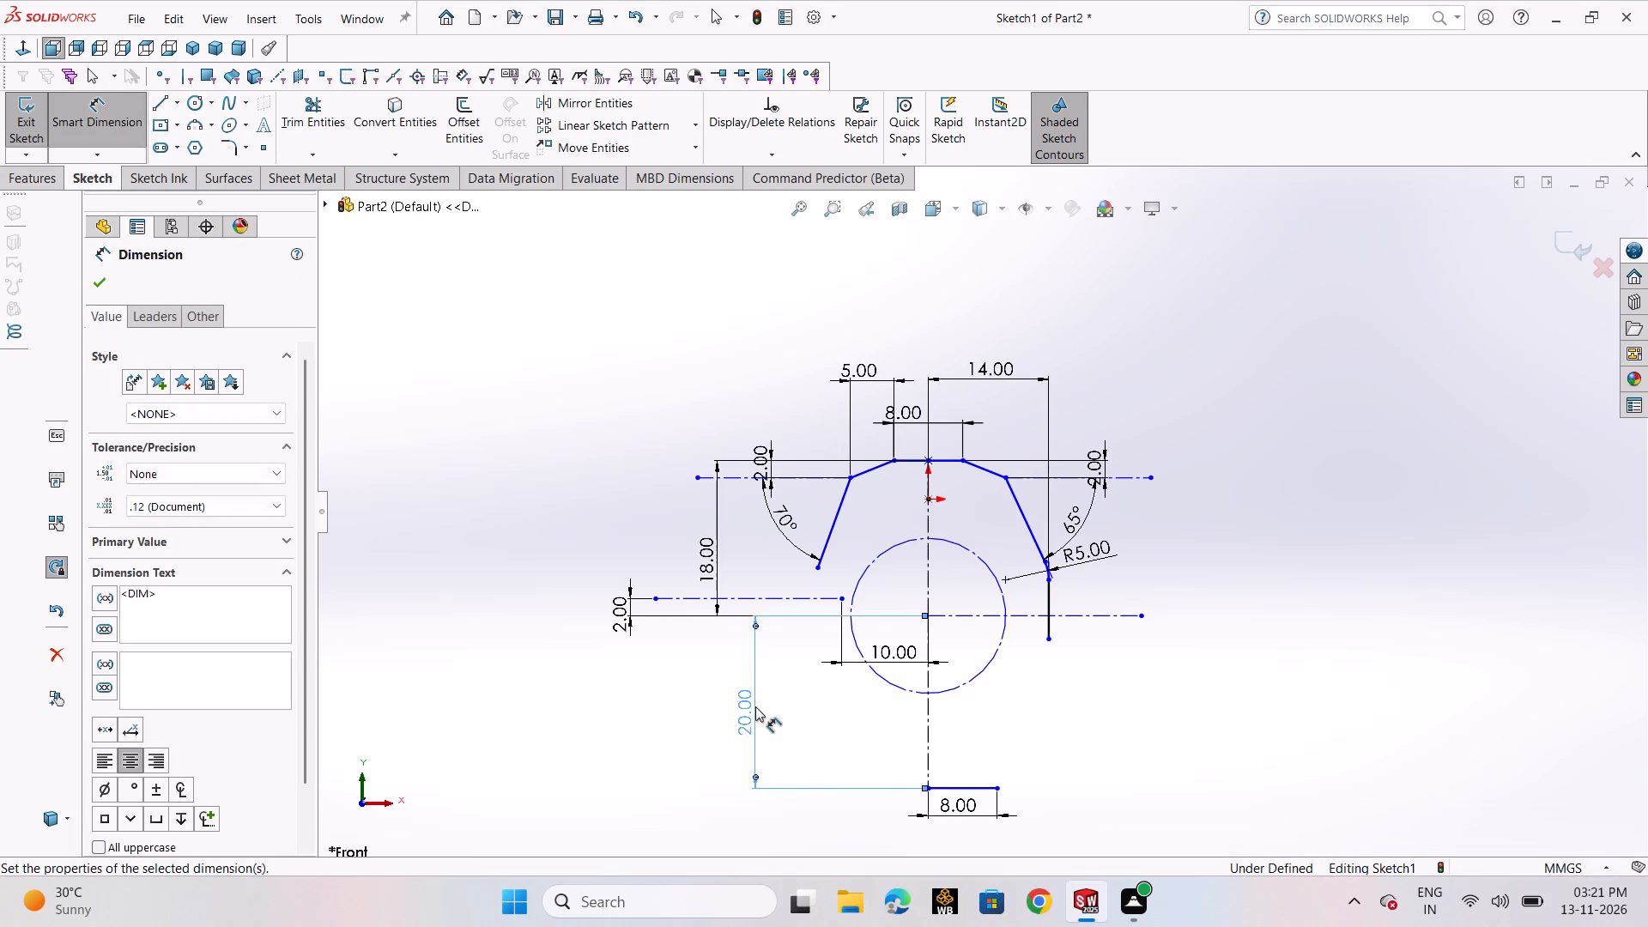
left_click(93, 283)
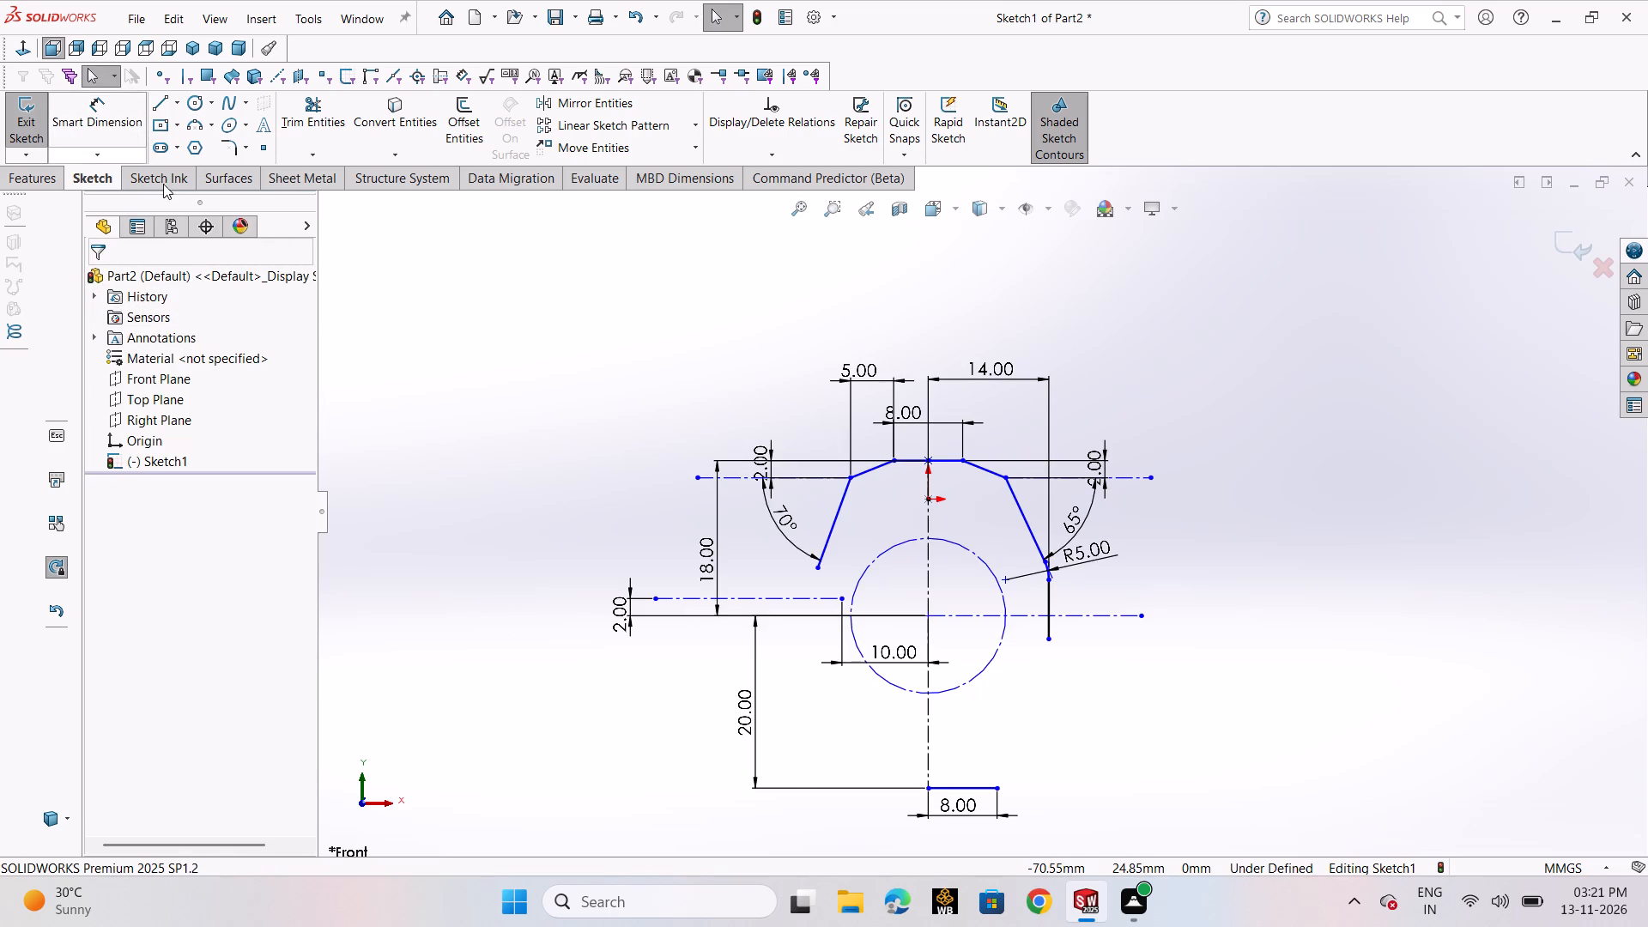
Add a diameter dimension to the construction circle, keeping its current size.
left_click(89, 108)
left_click(977, 679)
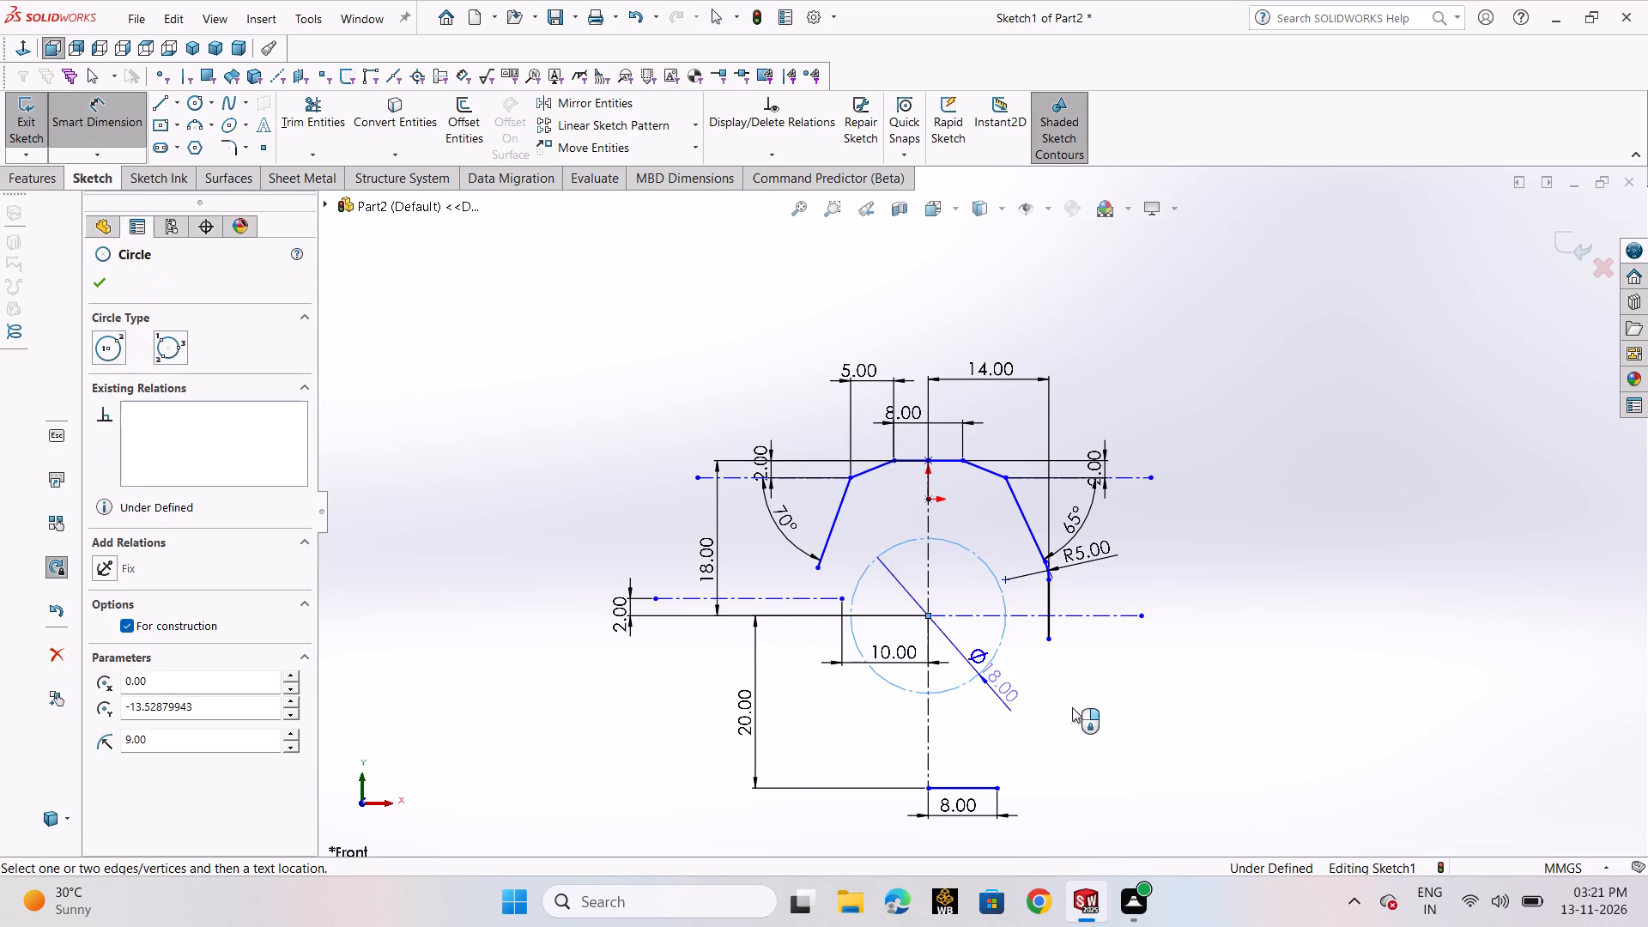
left_click(1083, 708)
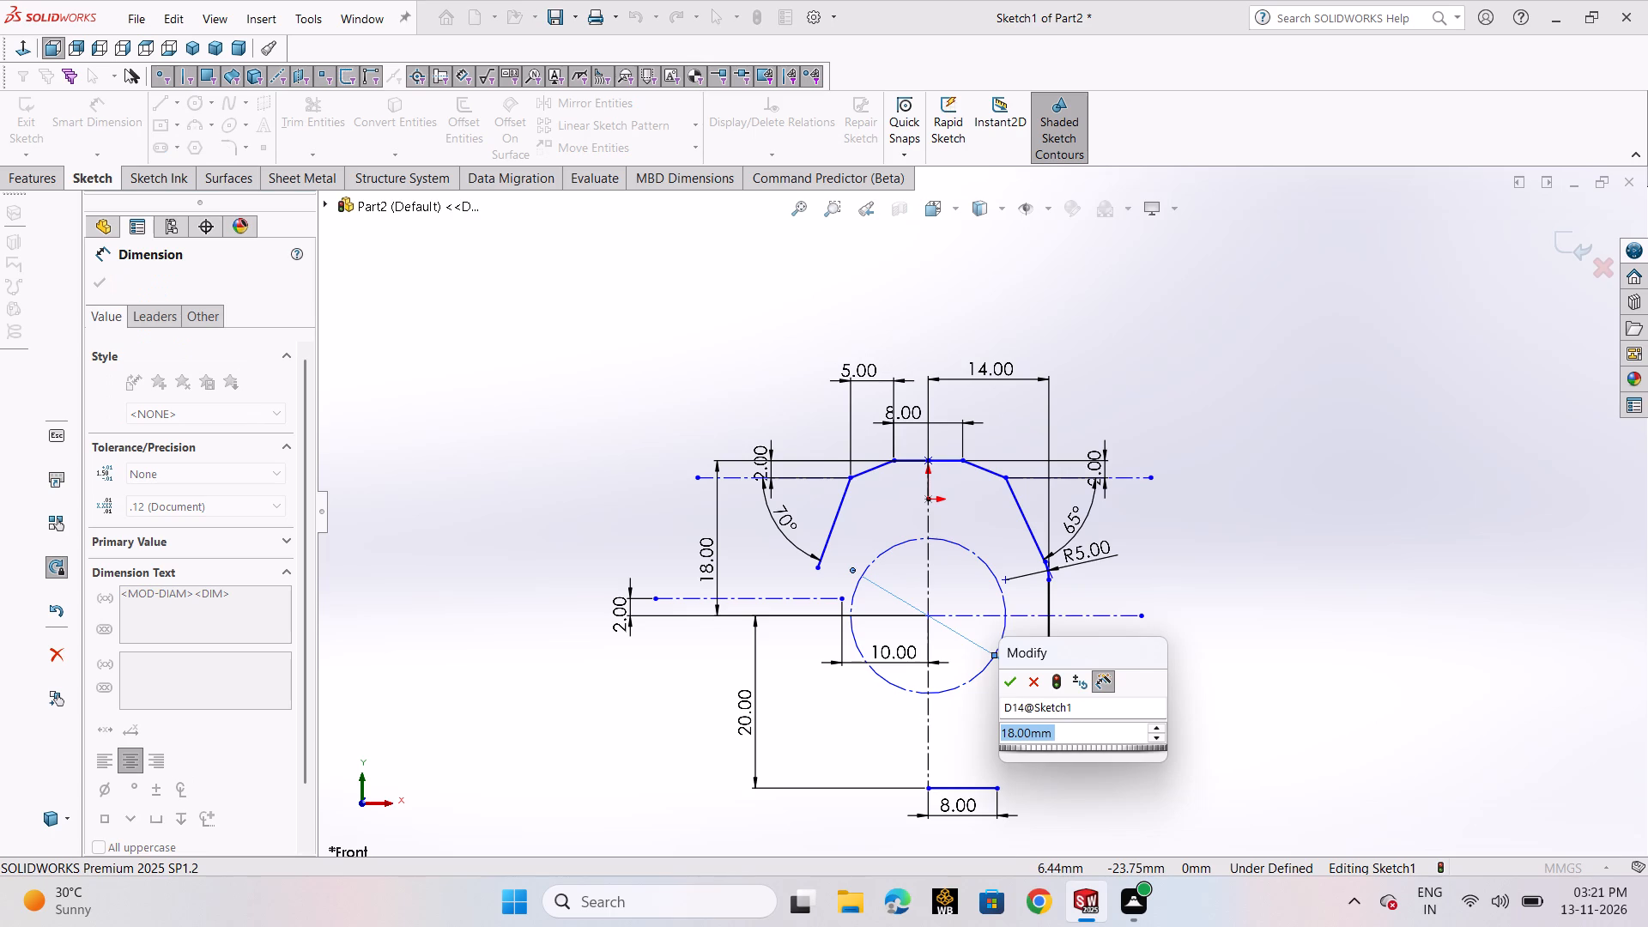
left_click(1004, 685)
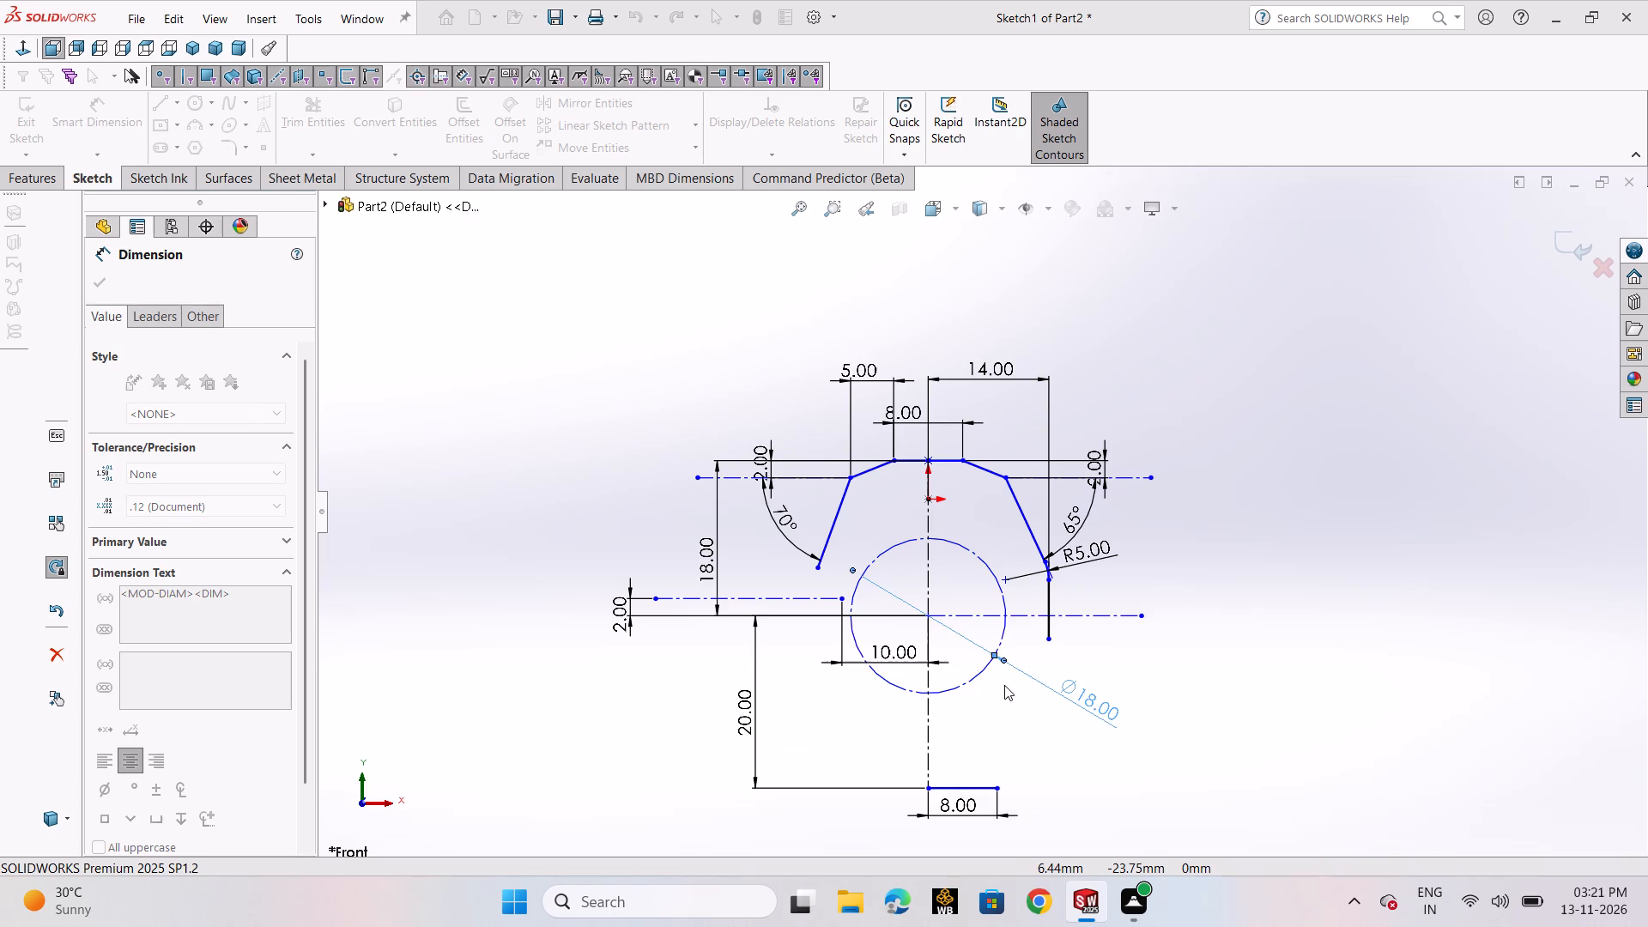
Set the vertical distance from the construction circle's centre down to the bottom horizontal line to 11 mm.
double_click(747, 720)
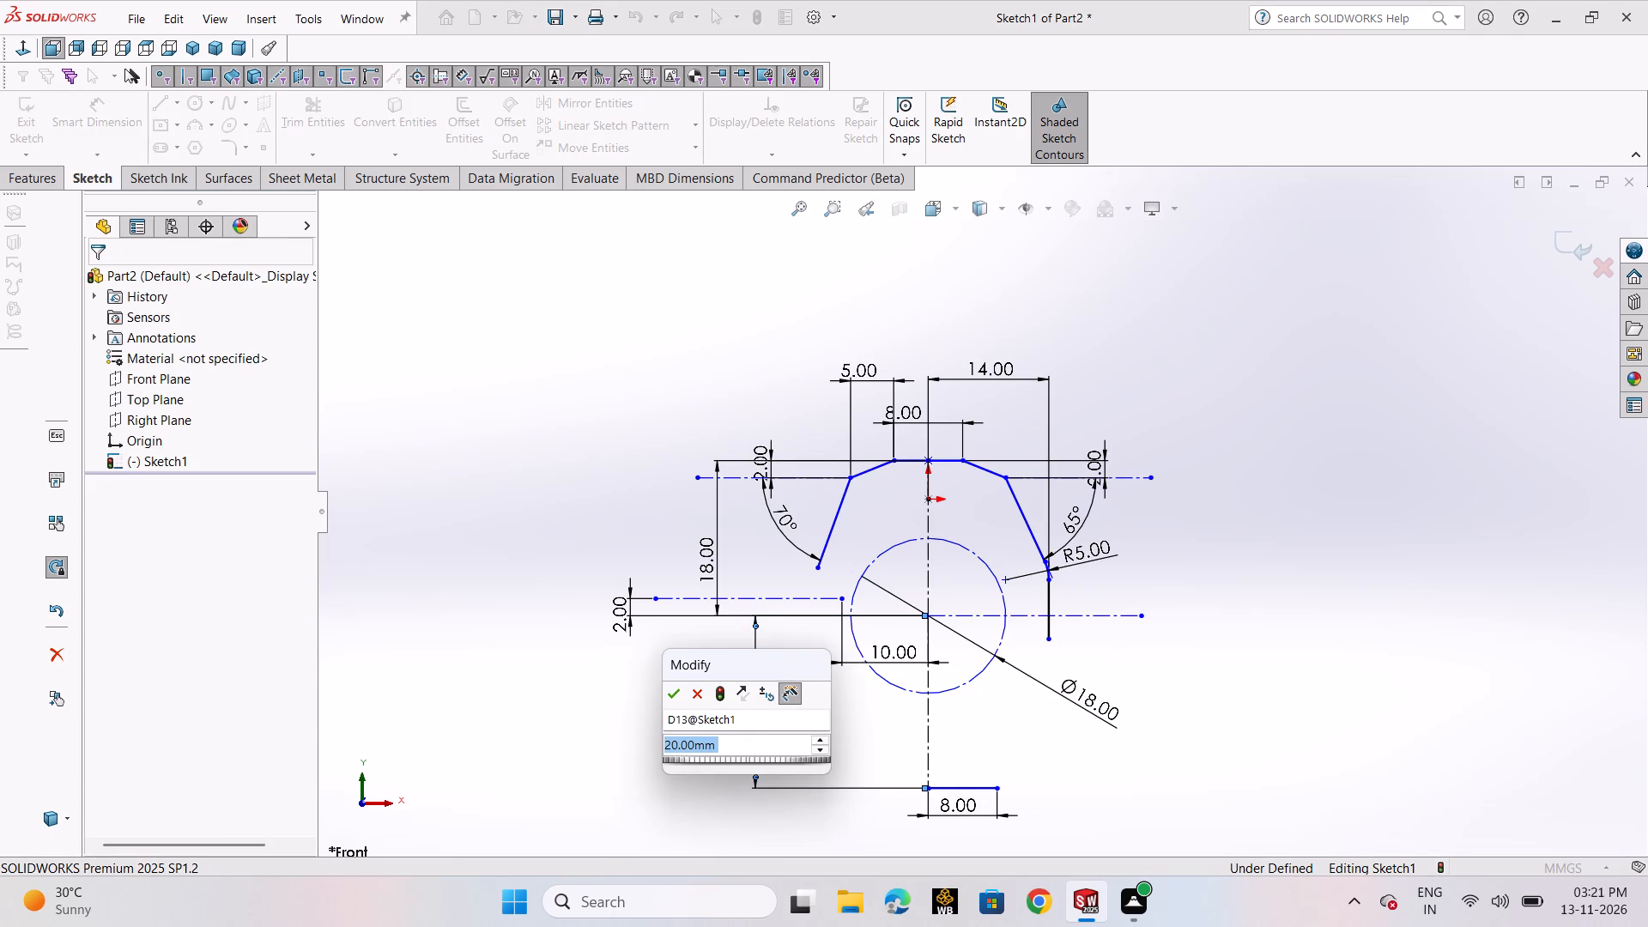
type("11")
key("Return")
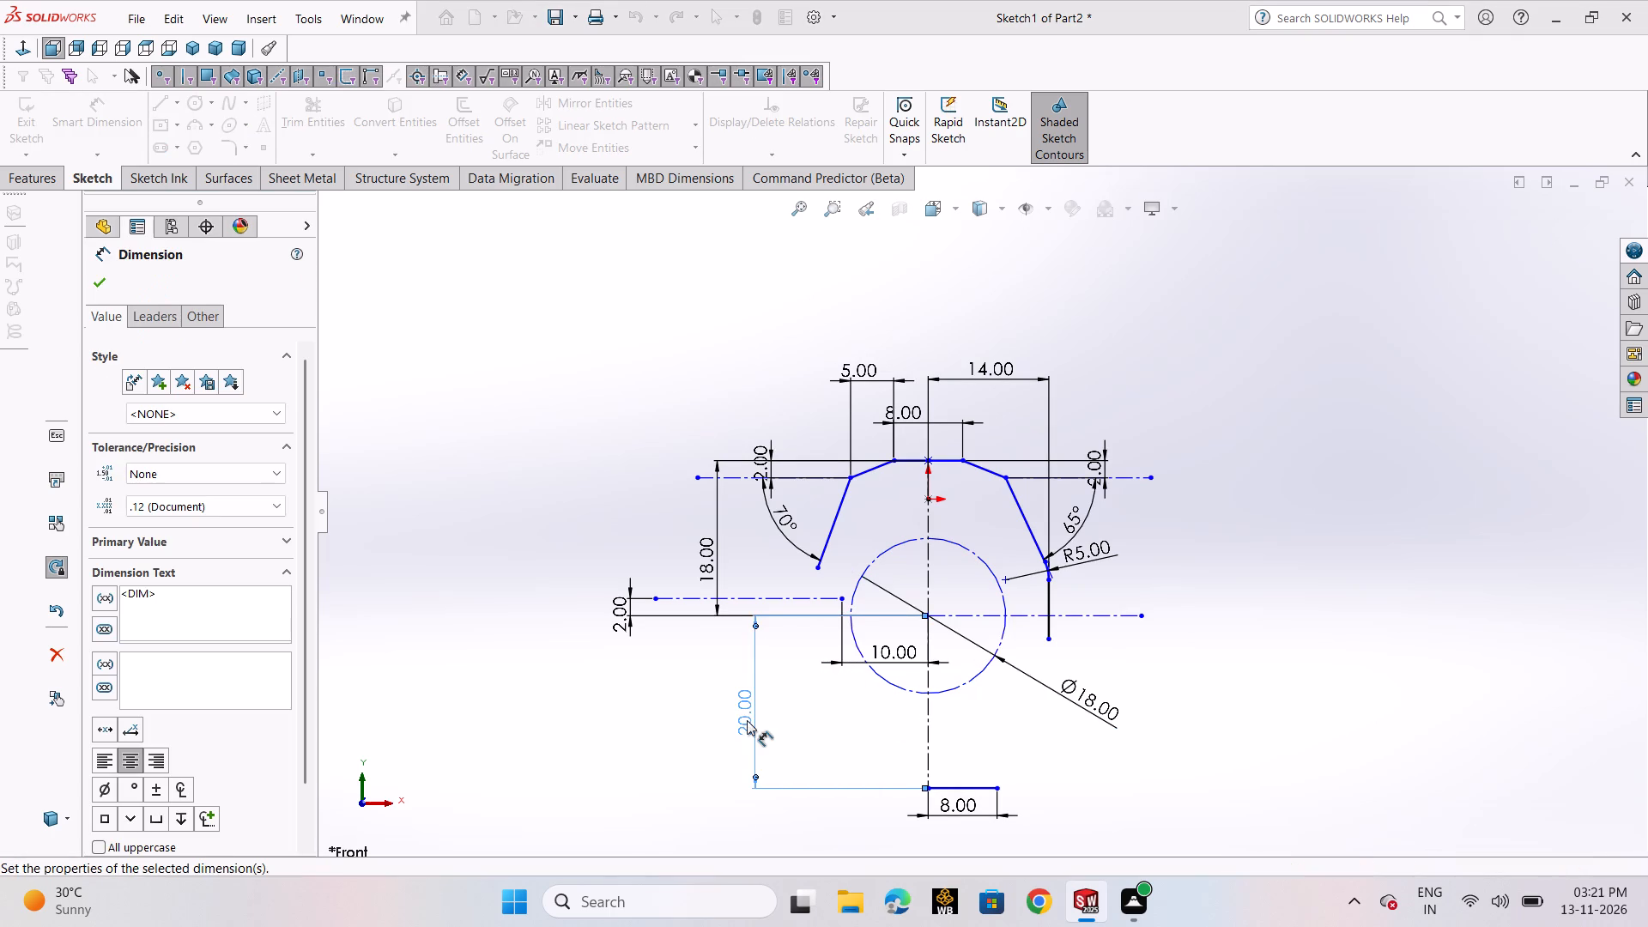
left_click(105, 287)
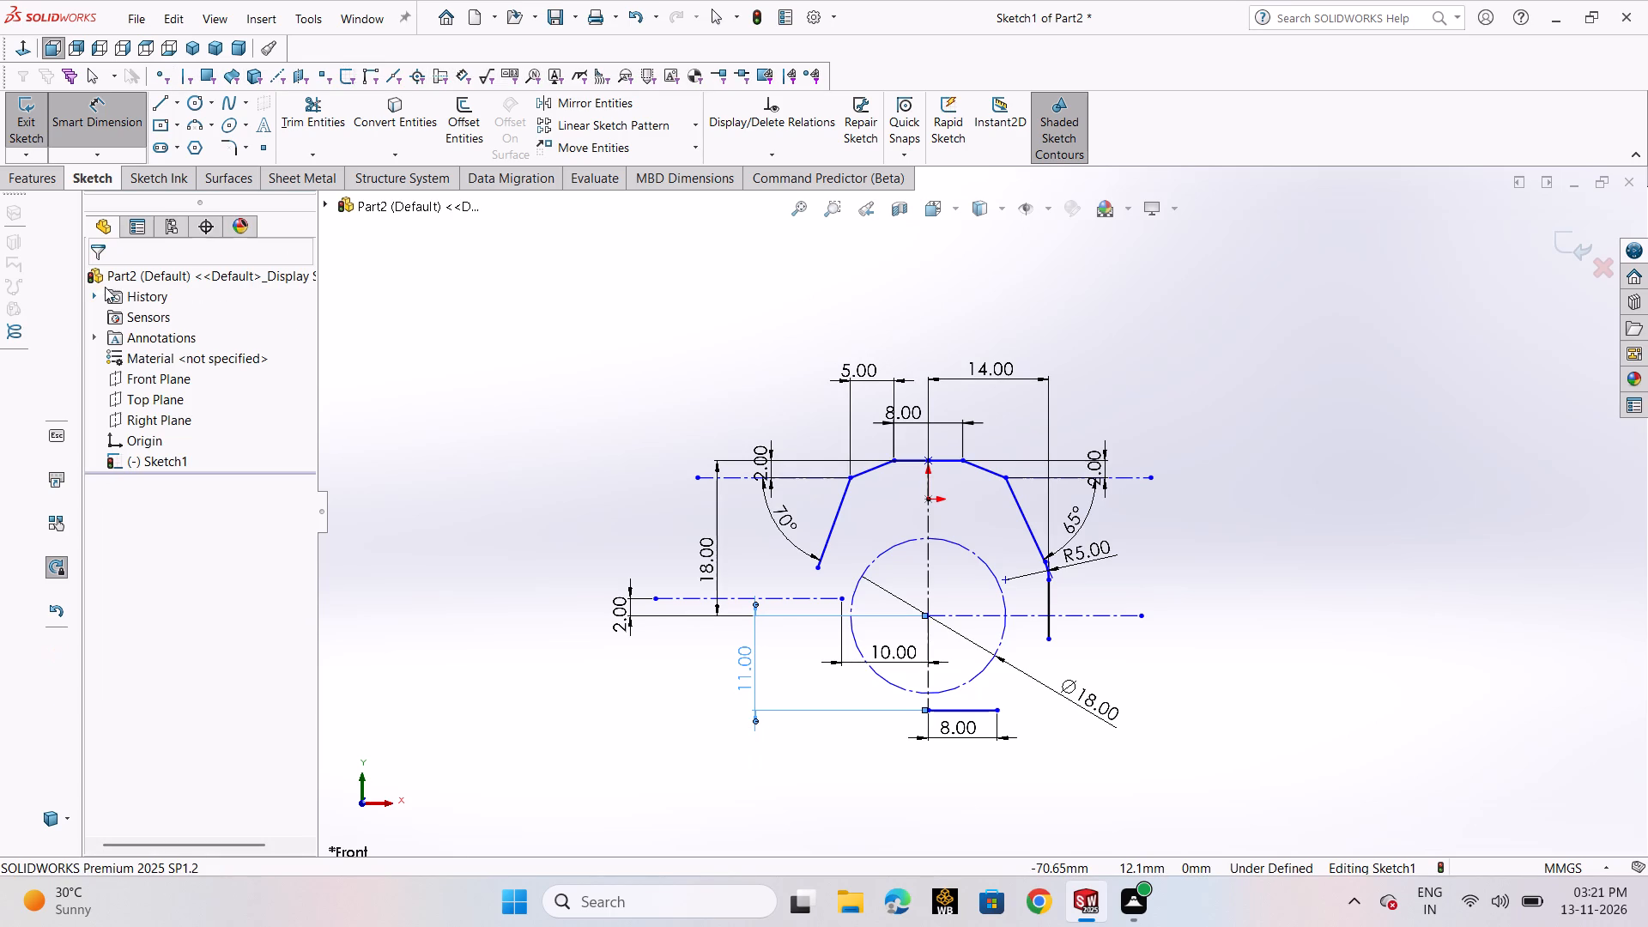
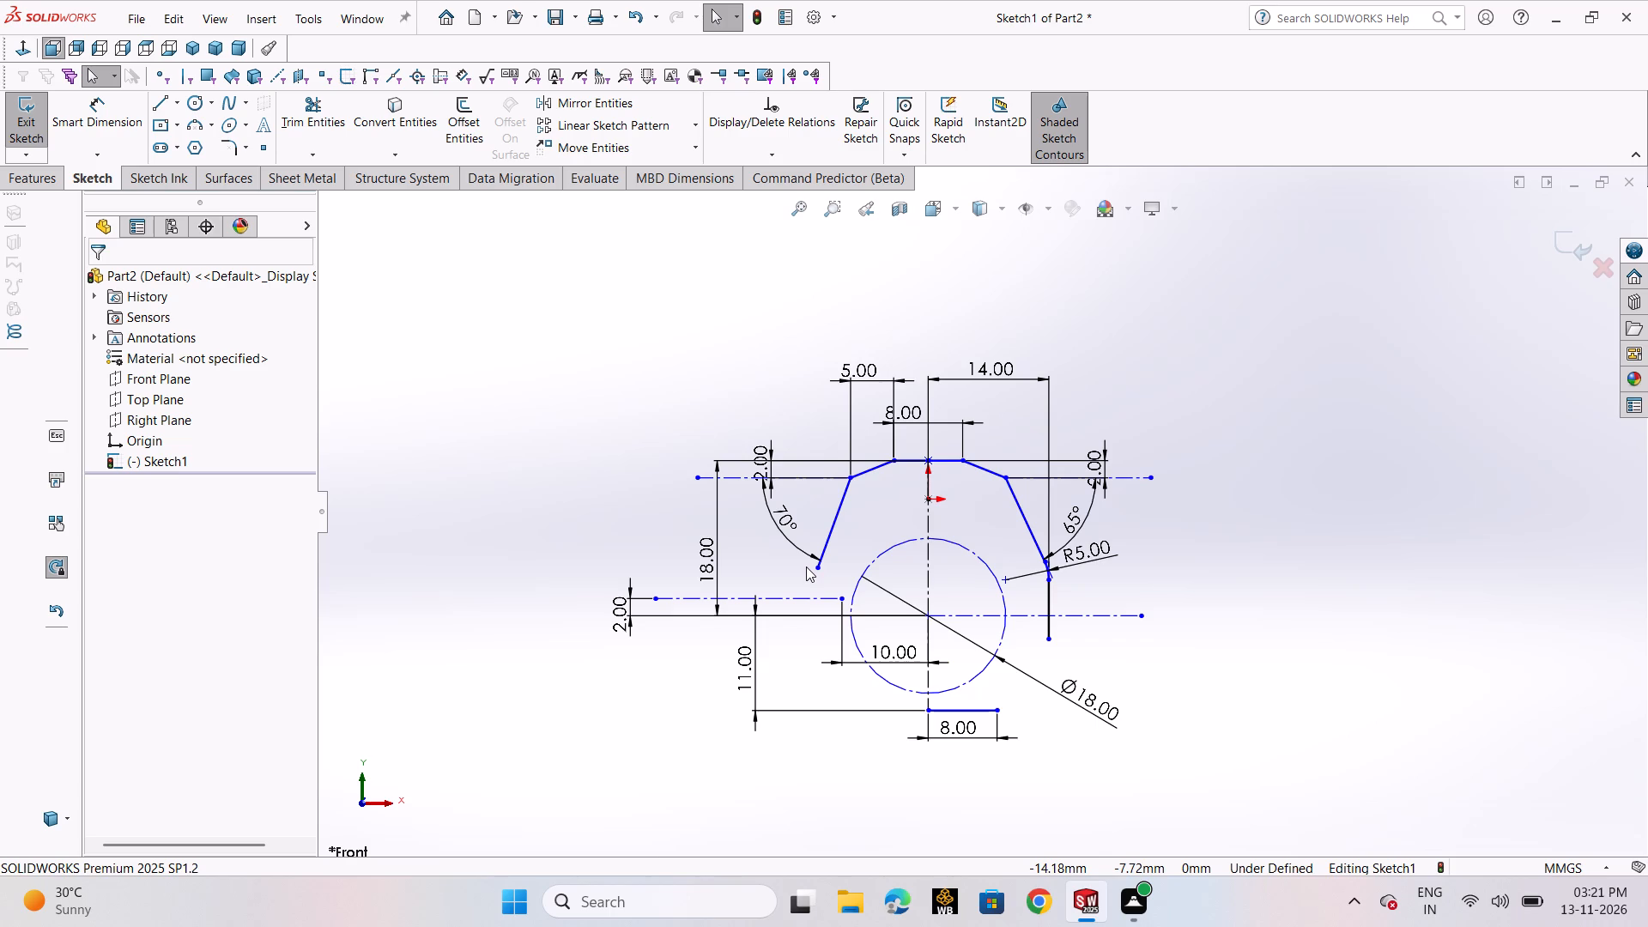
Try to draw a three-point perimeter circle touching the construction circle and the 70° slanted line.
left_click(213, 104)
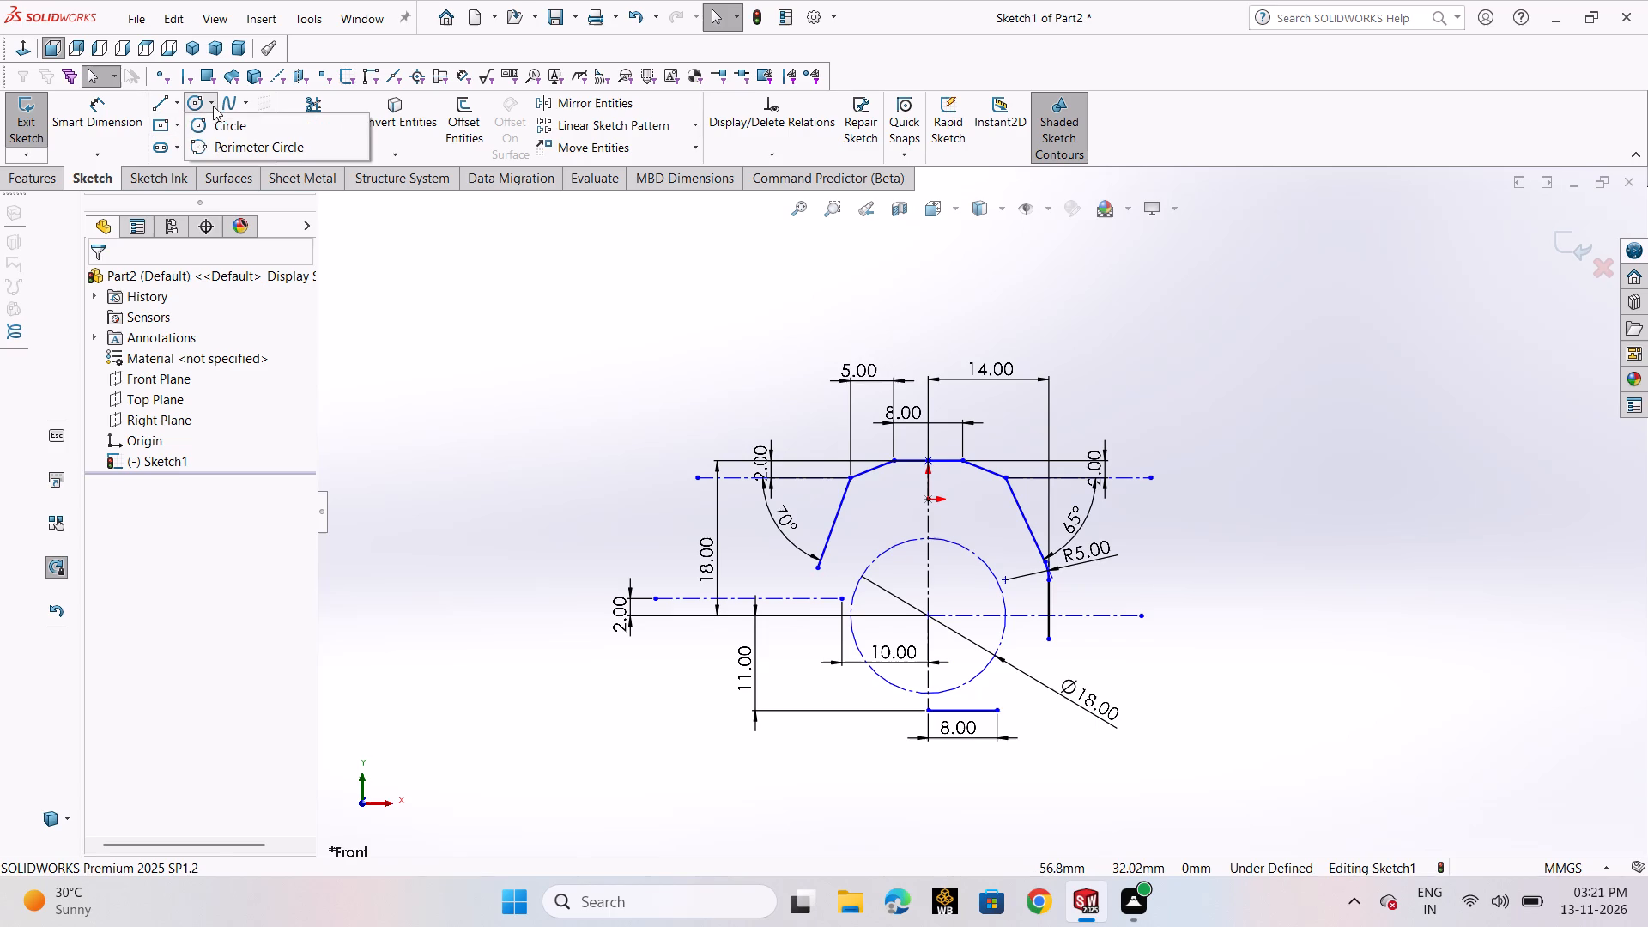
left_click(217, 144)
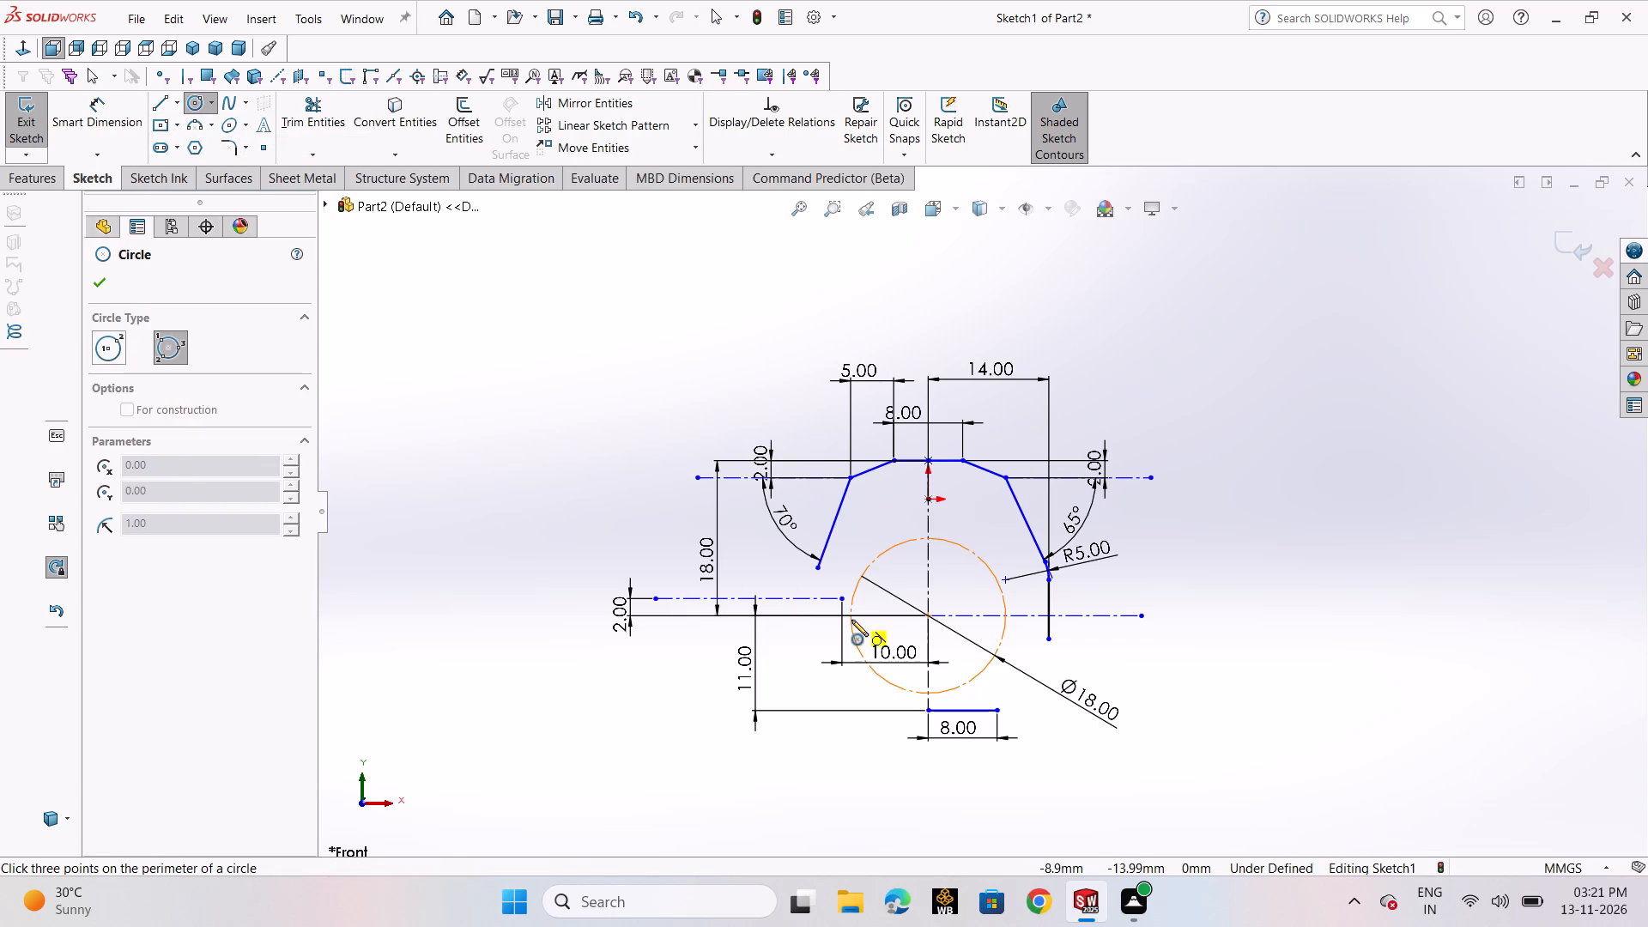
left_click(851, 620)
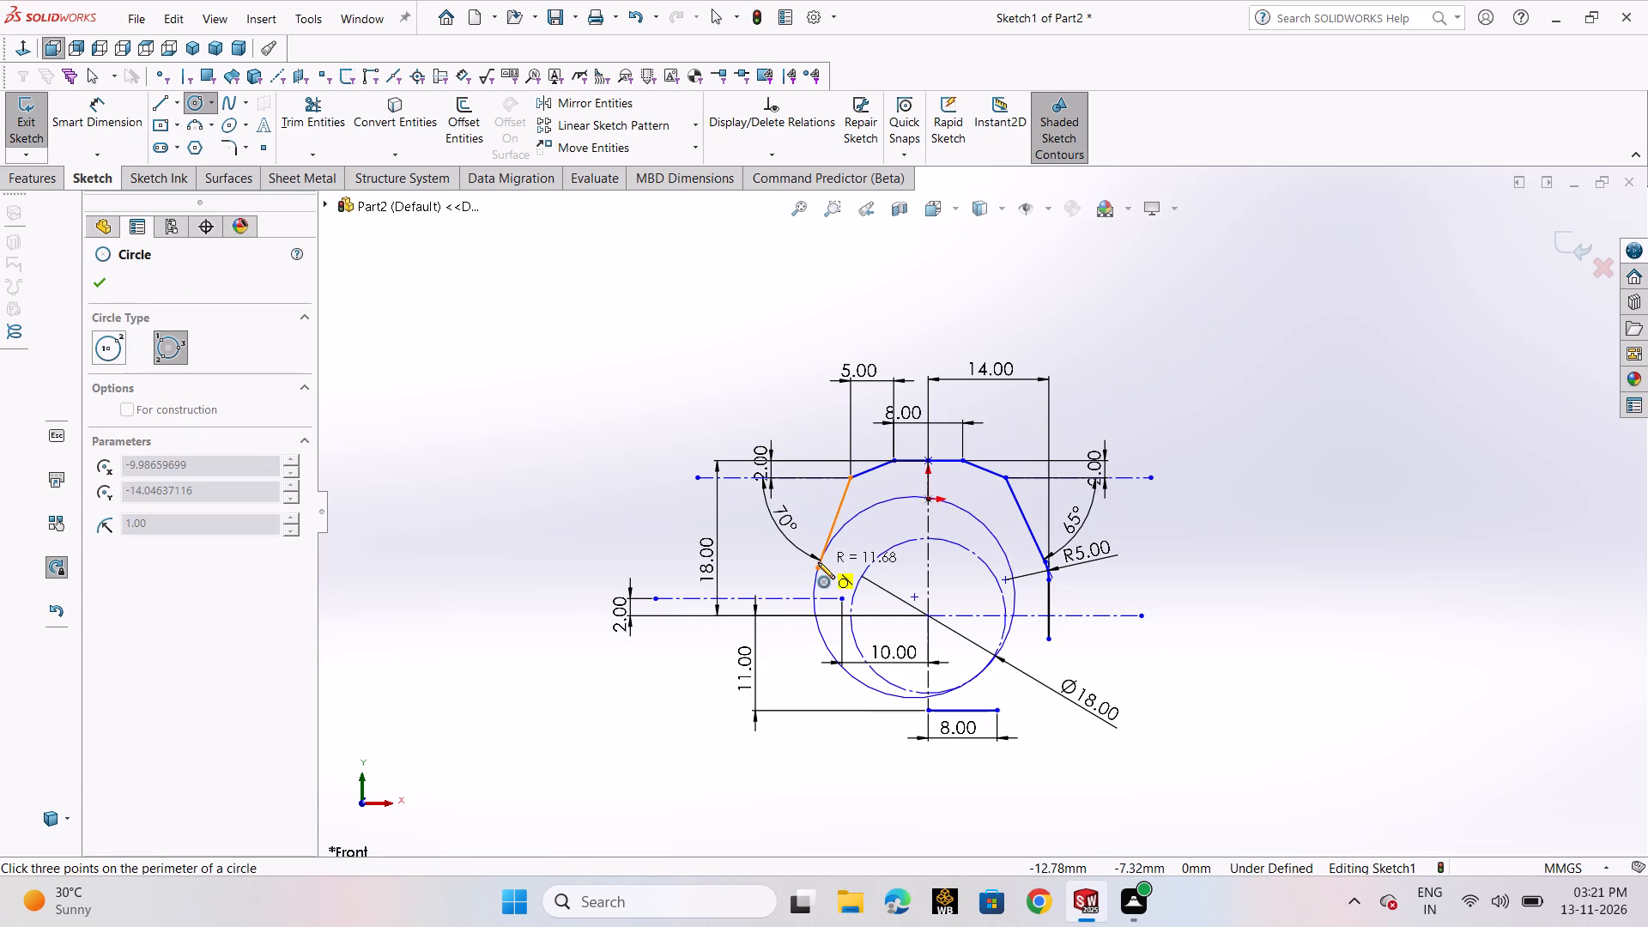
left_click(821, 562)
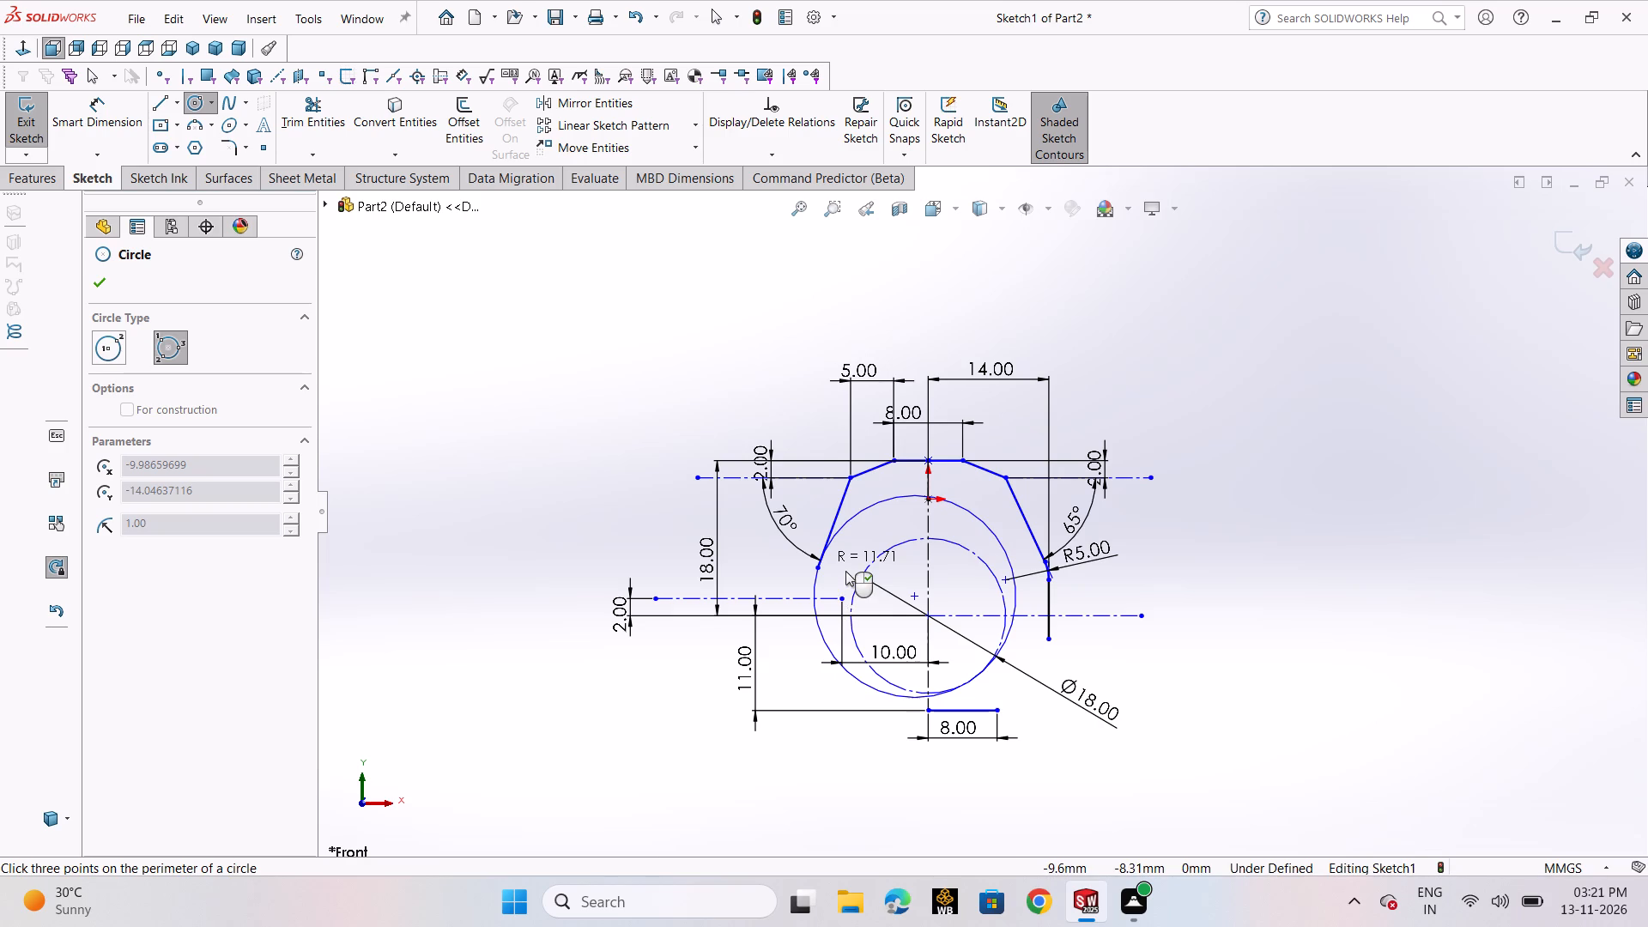
Abandon the unfinished perimeter circle and undo the last change to the bottom horizontal line's vertical distance.
key("ctrl+z")
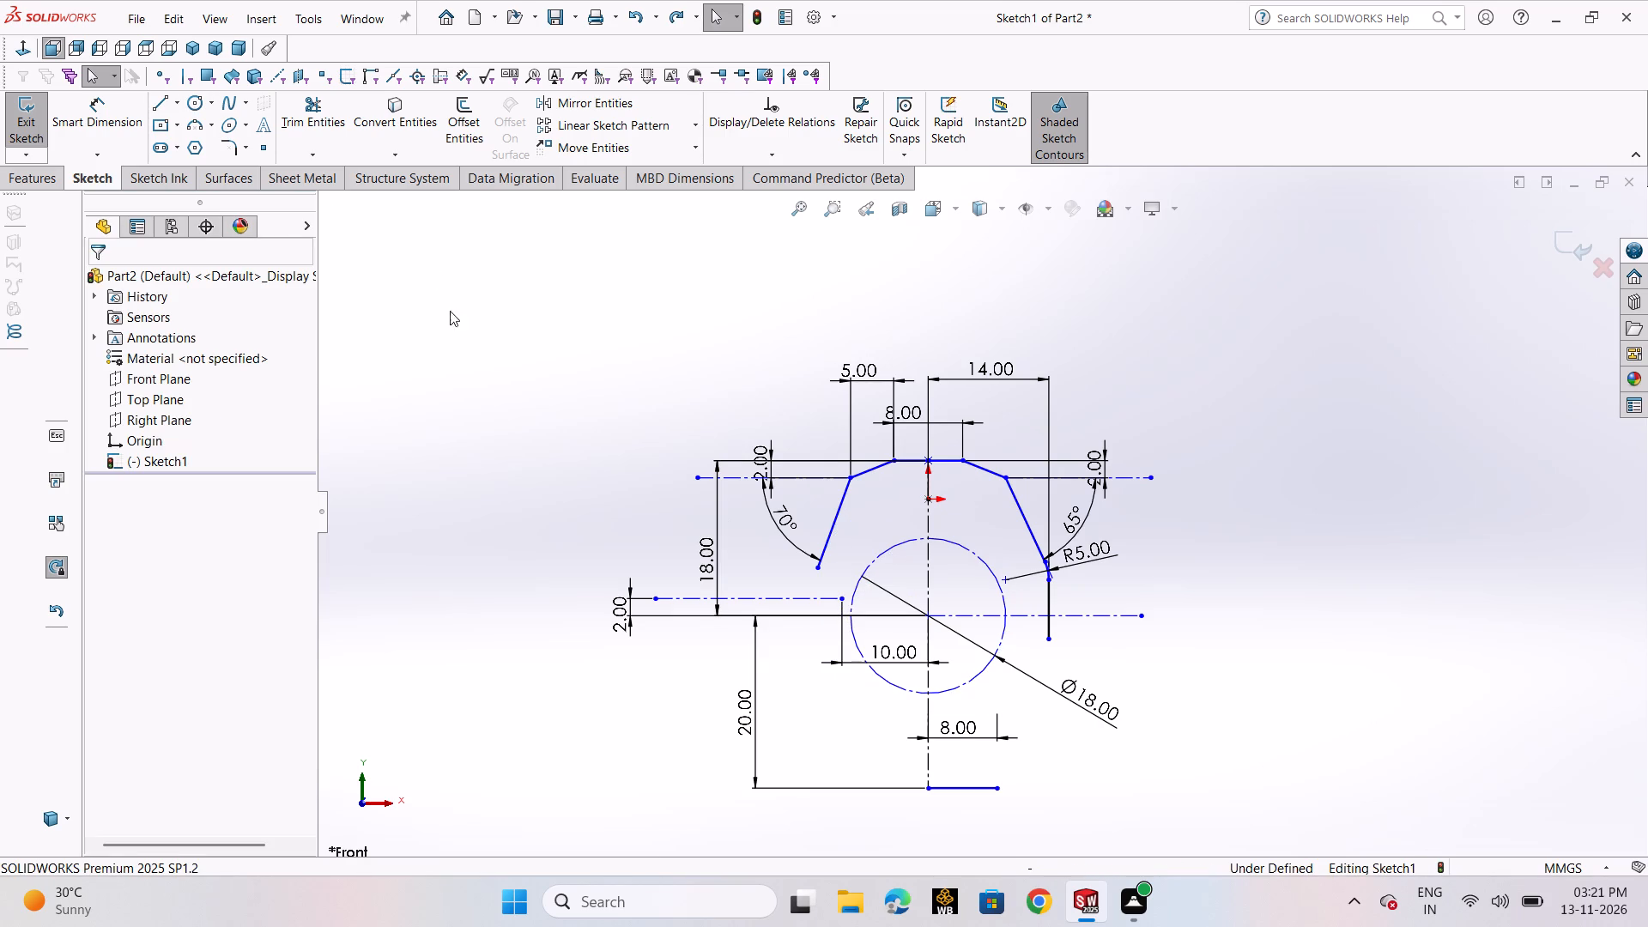
Draw a small perimeter circle between the lower part of the 70° slanted line and the construction circle.
left_click(209, 106)
left_click(230, 148)
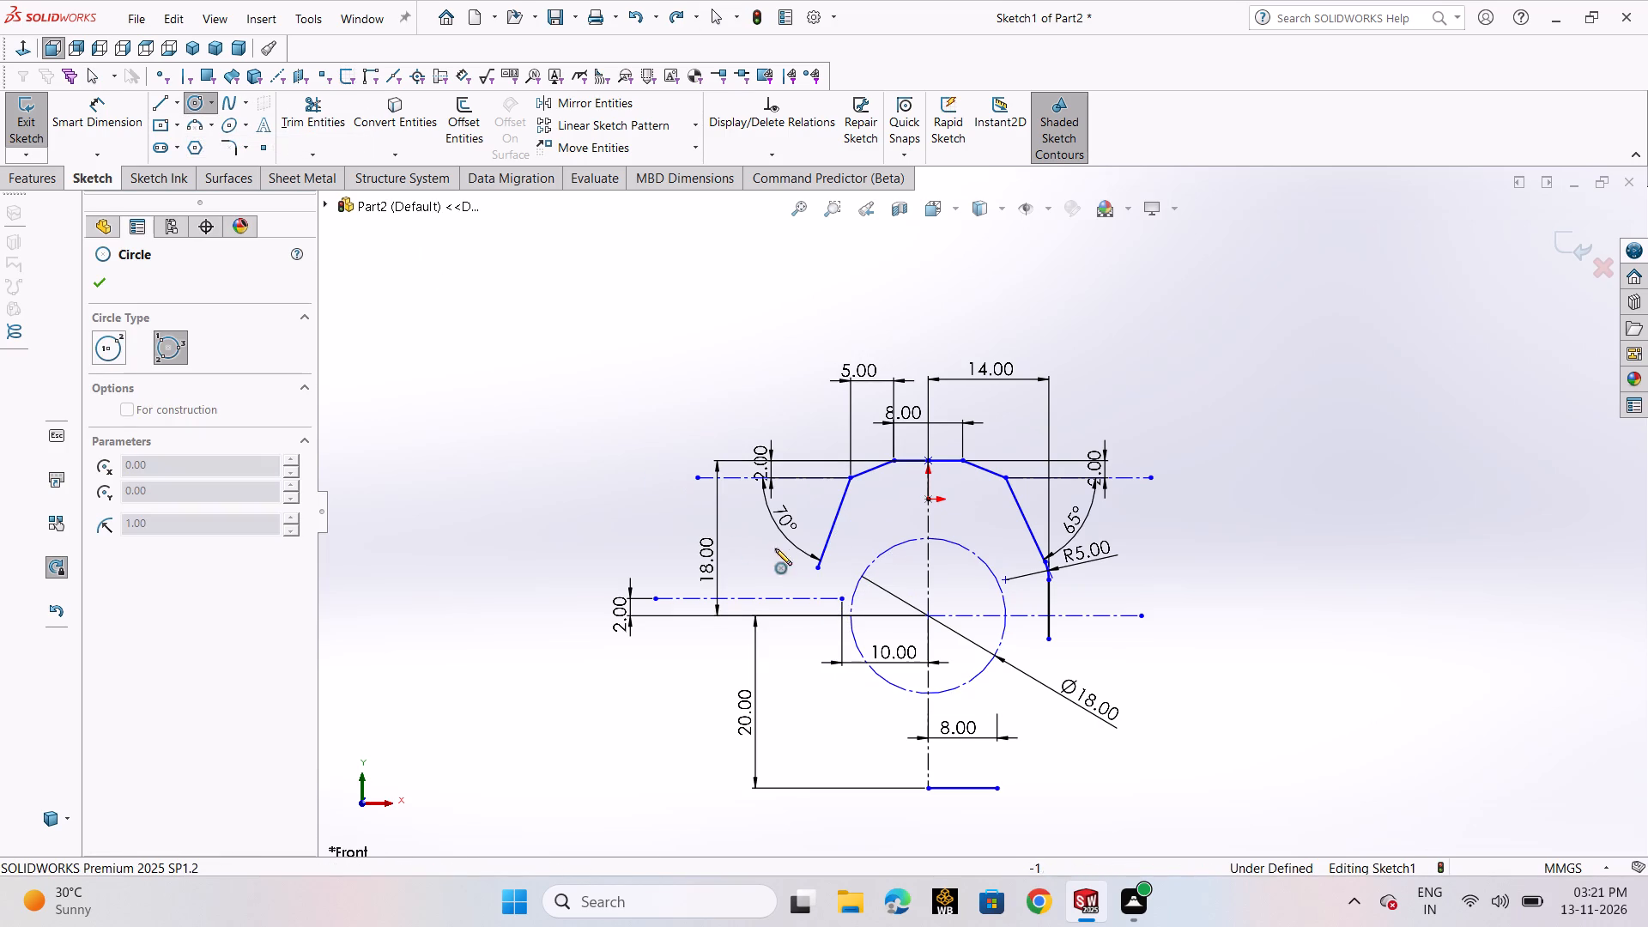
left_click(827, 544)
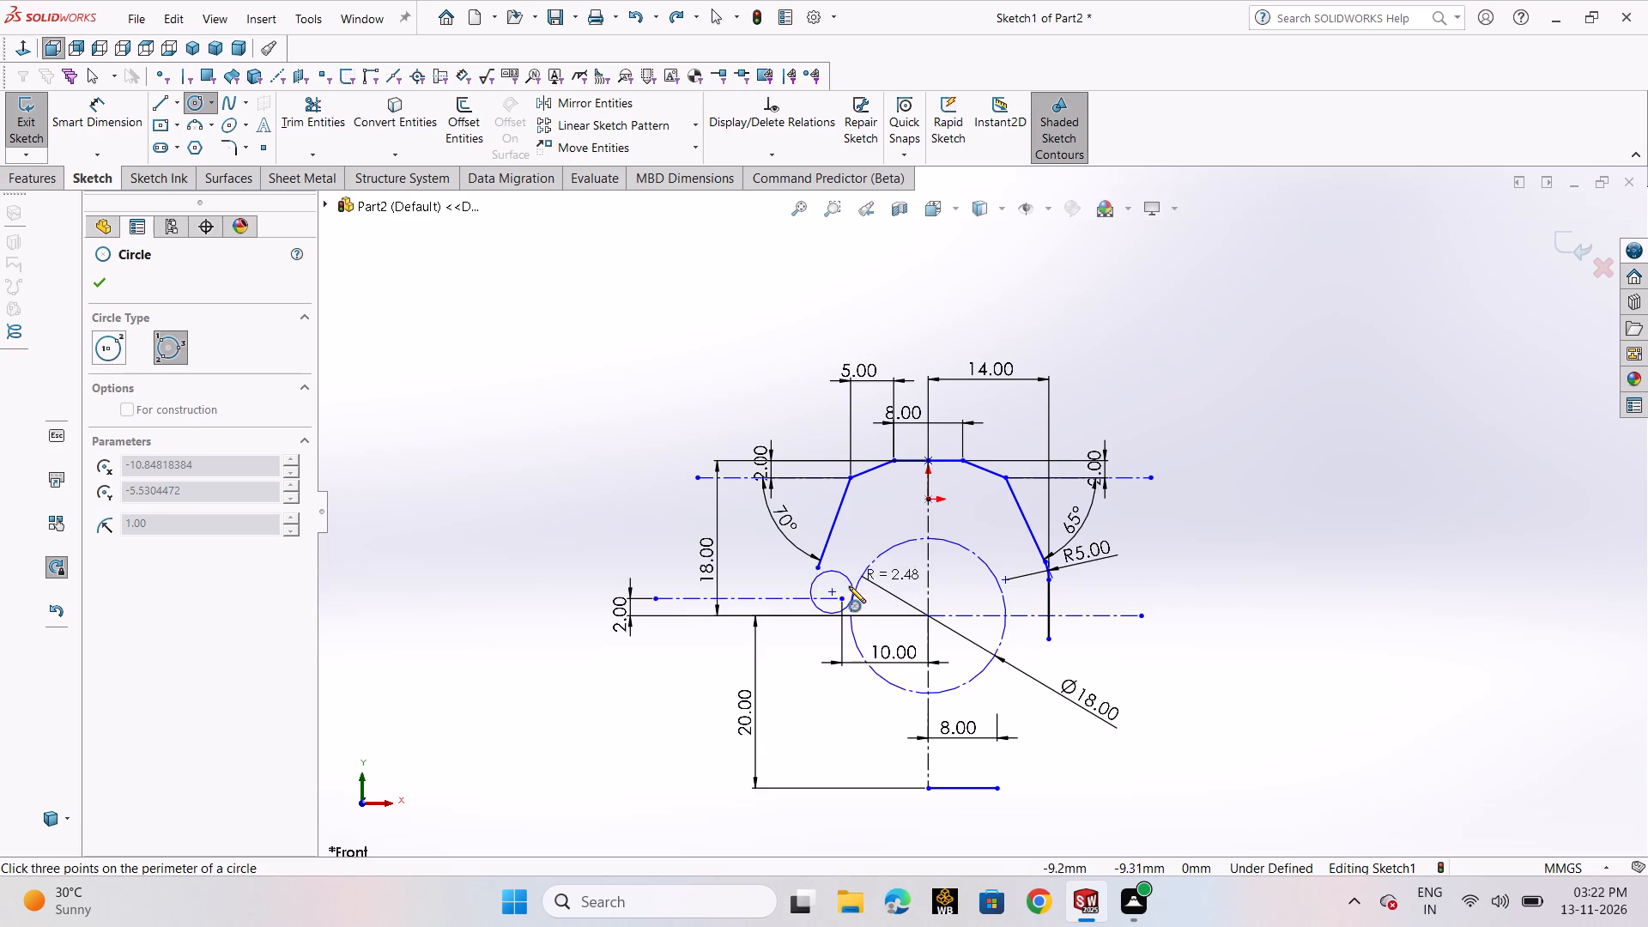
left_click(855, 602)
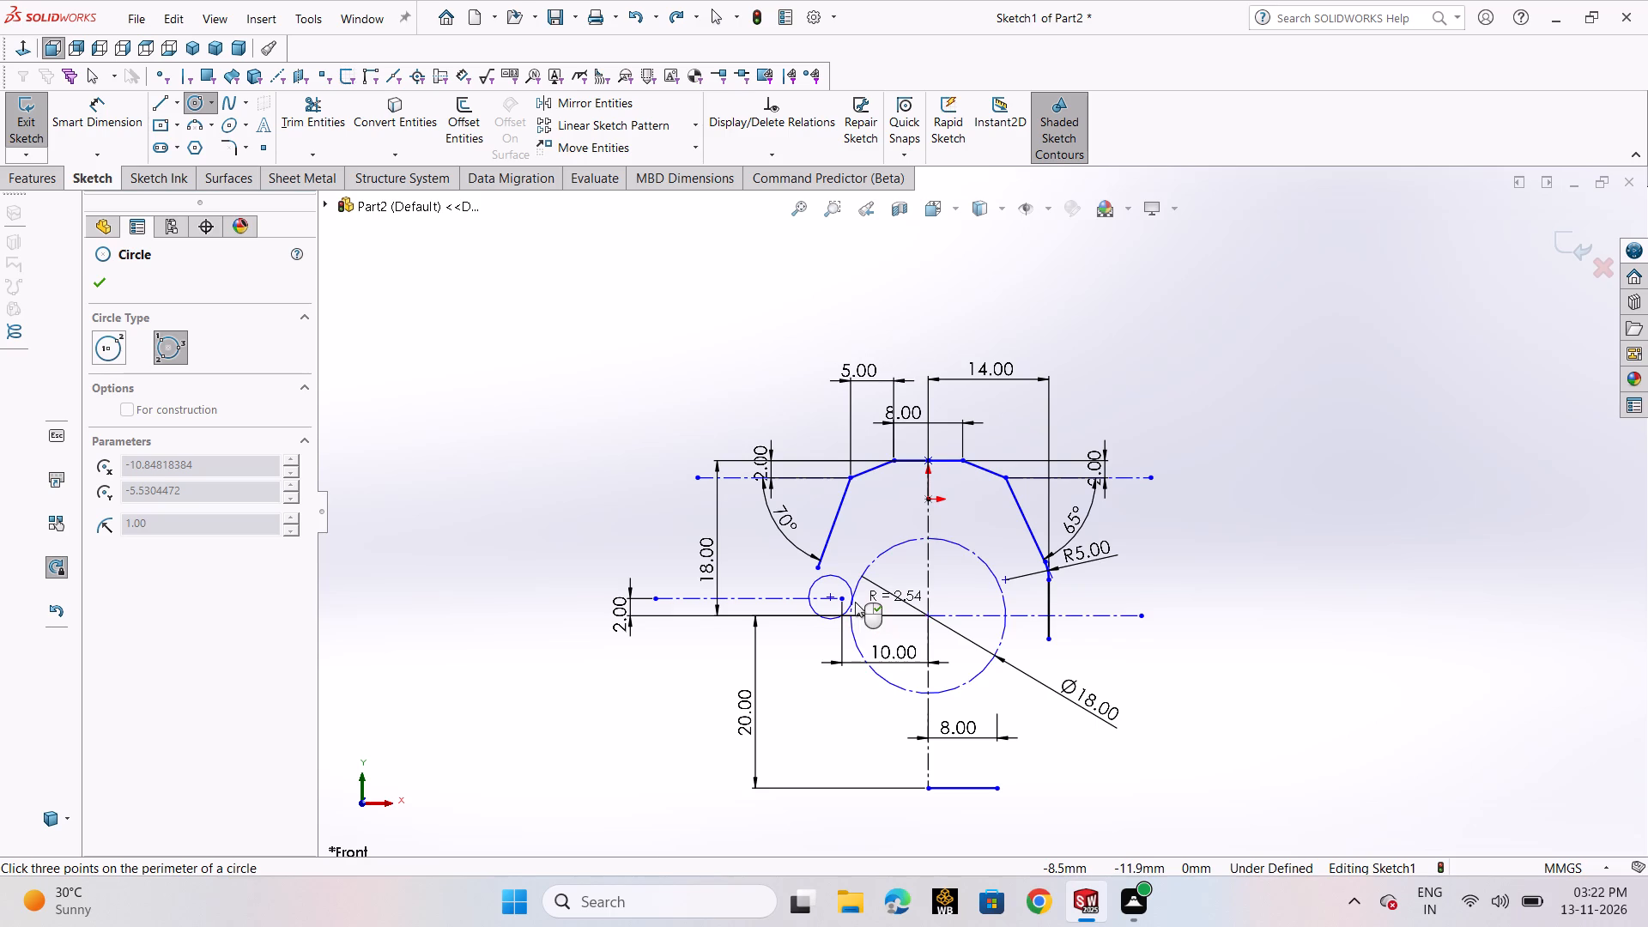
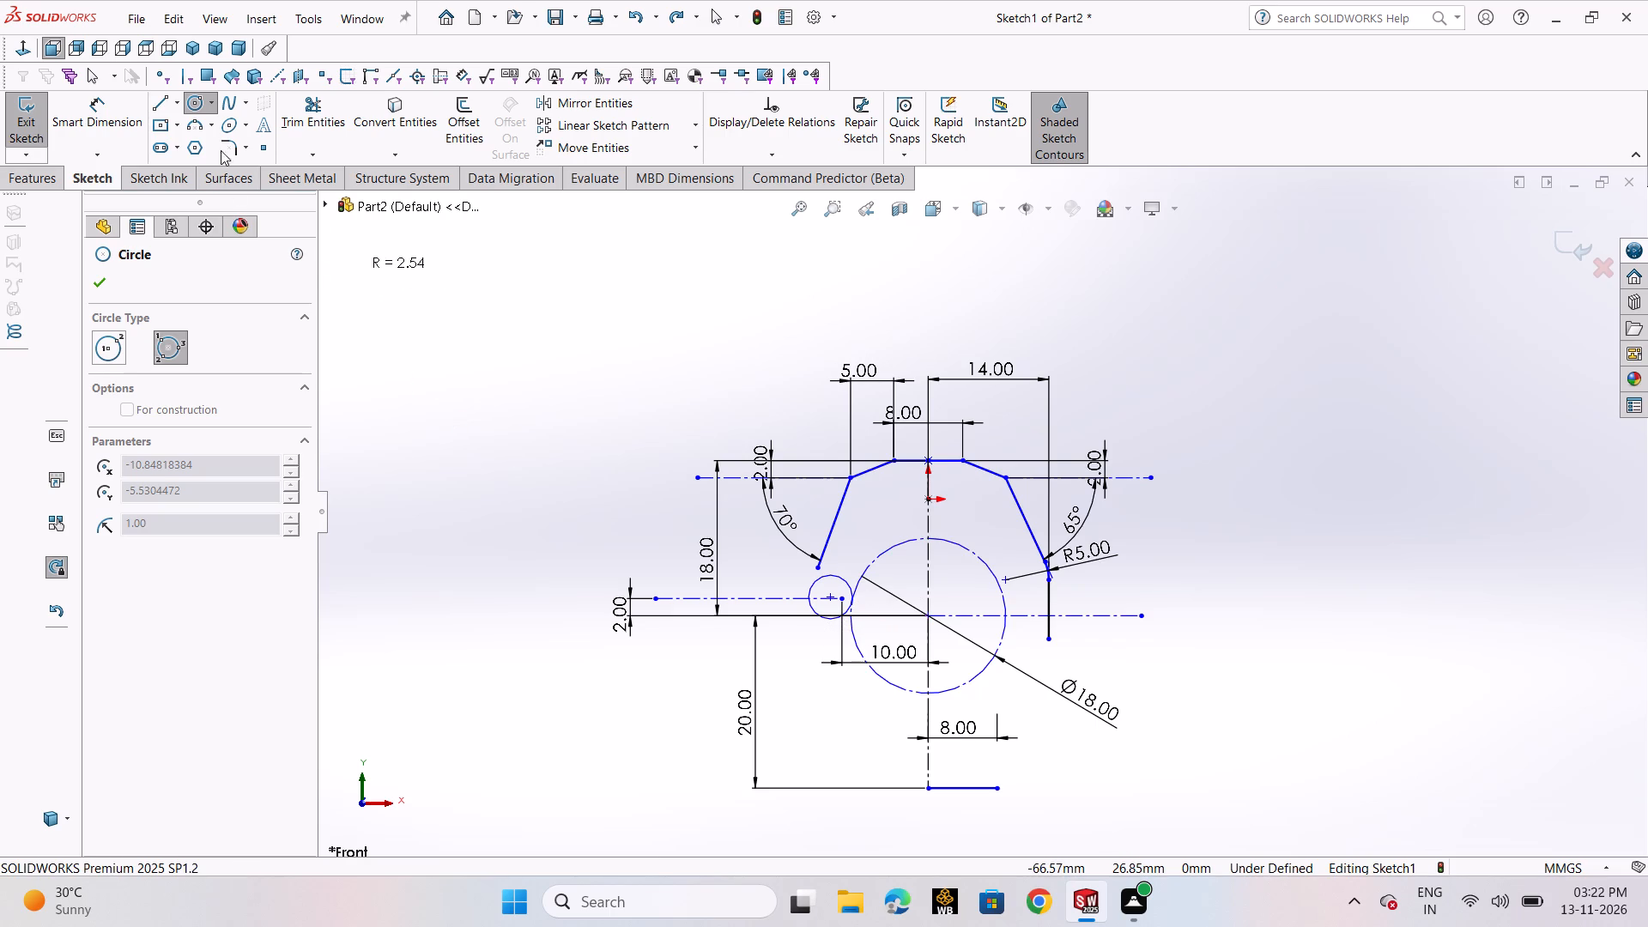
Draw a circle of about 4 mm radius centred on the inner end of the short horizontal centerline beside the construction circle.
left_click(101, 102)
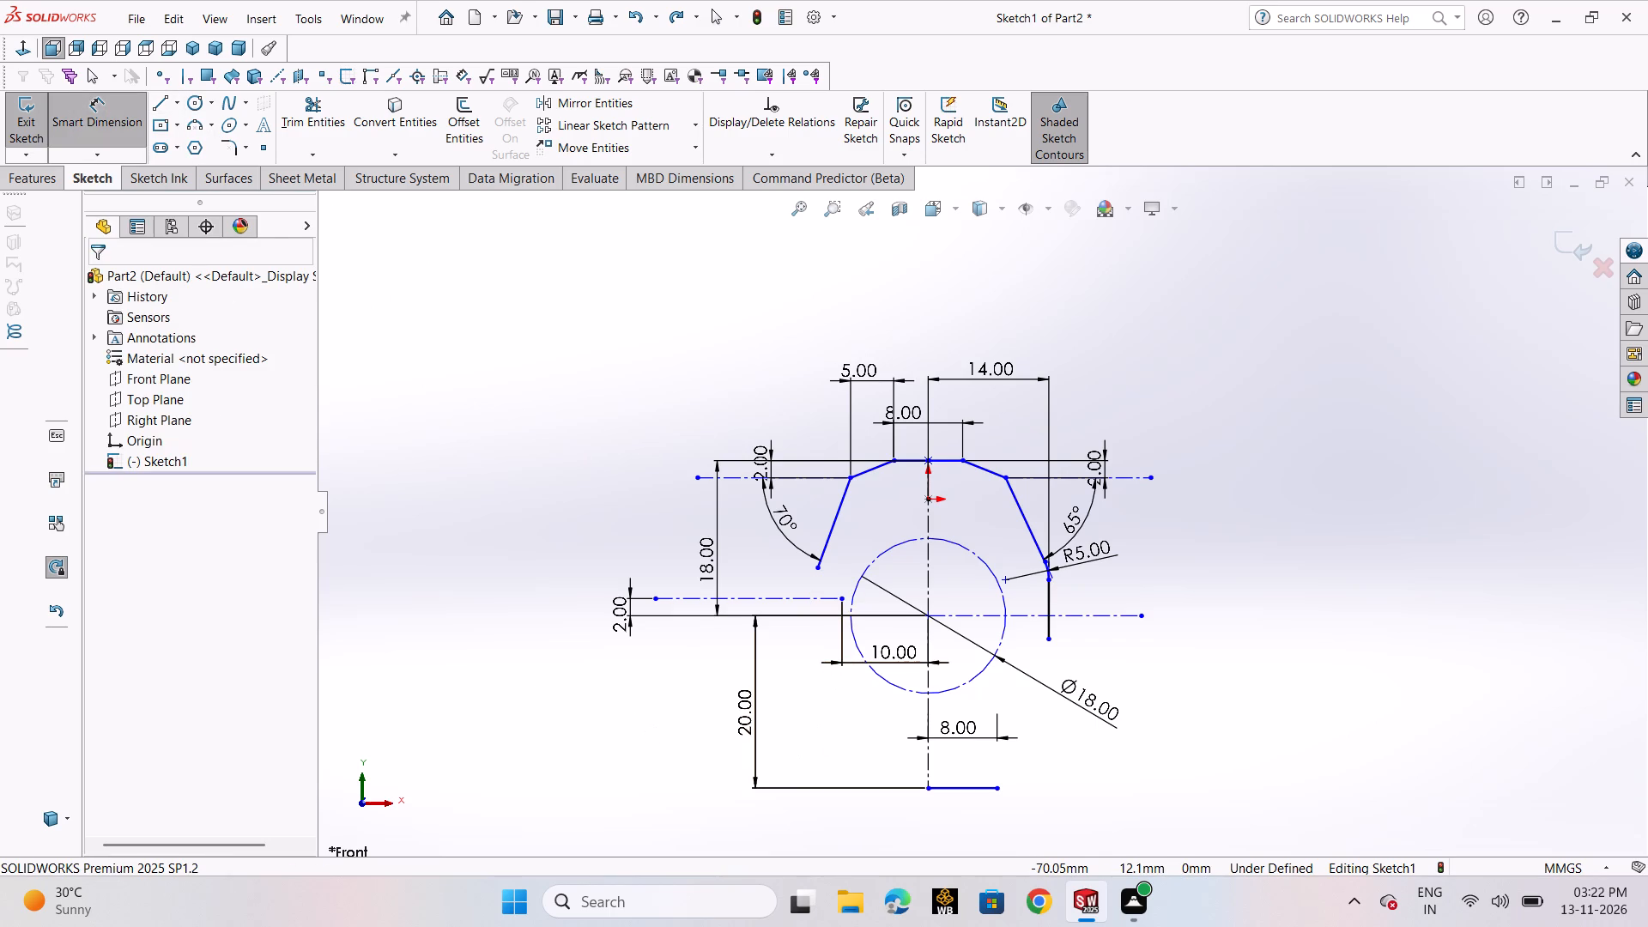
left_click(197, 105)
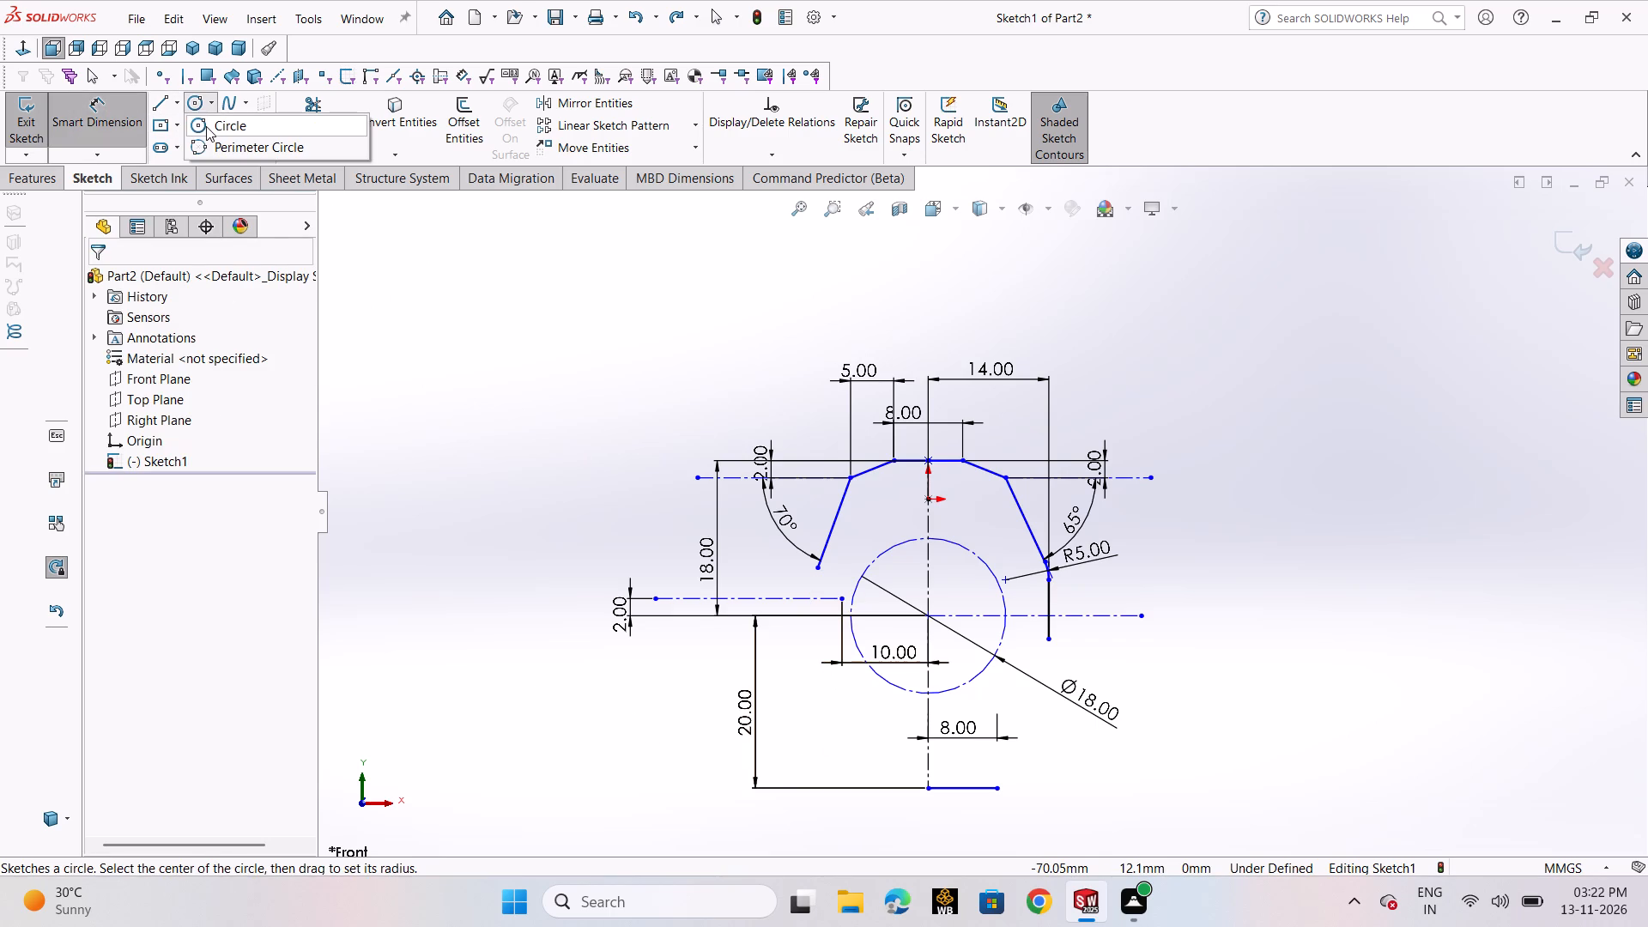
left_click(206, 126)
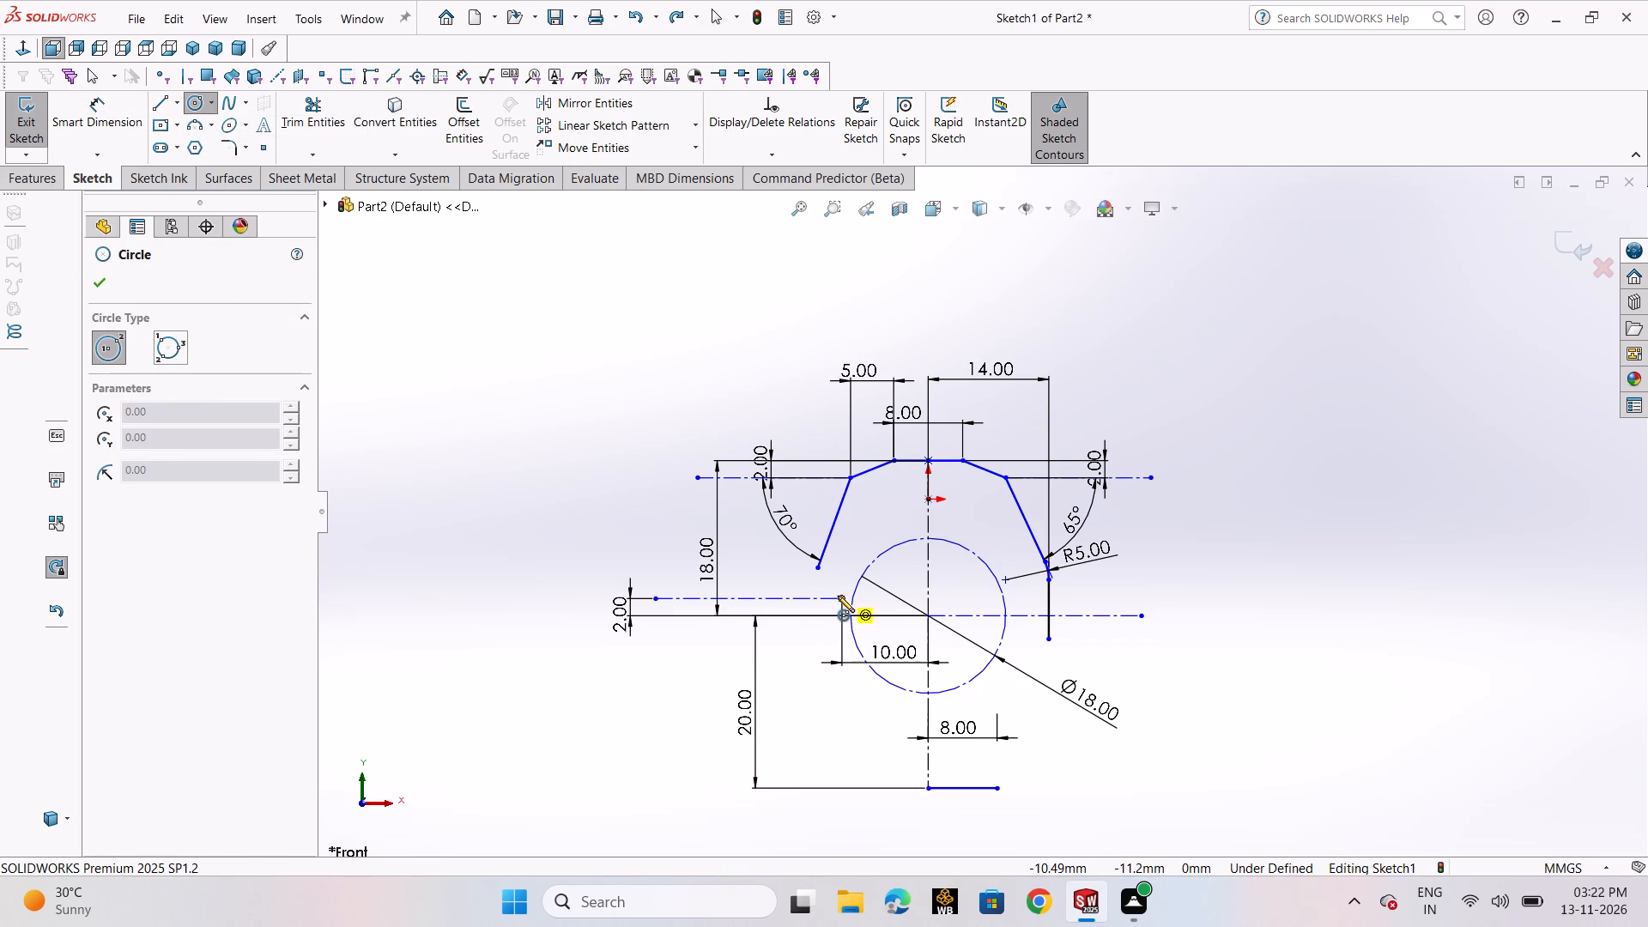
left_click(838, 596)
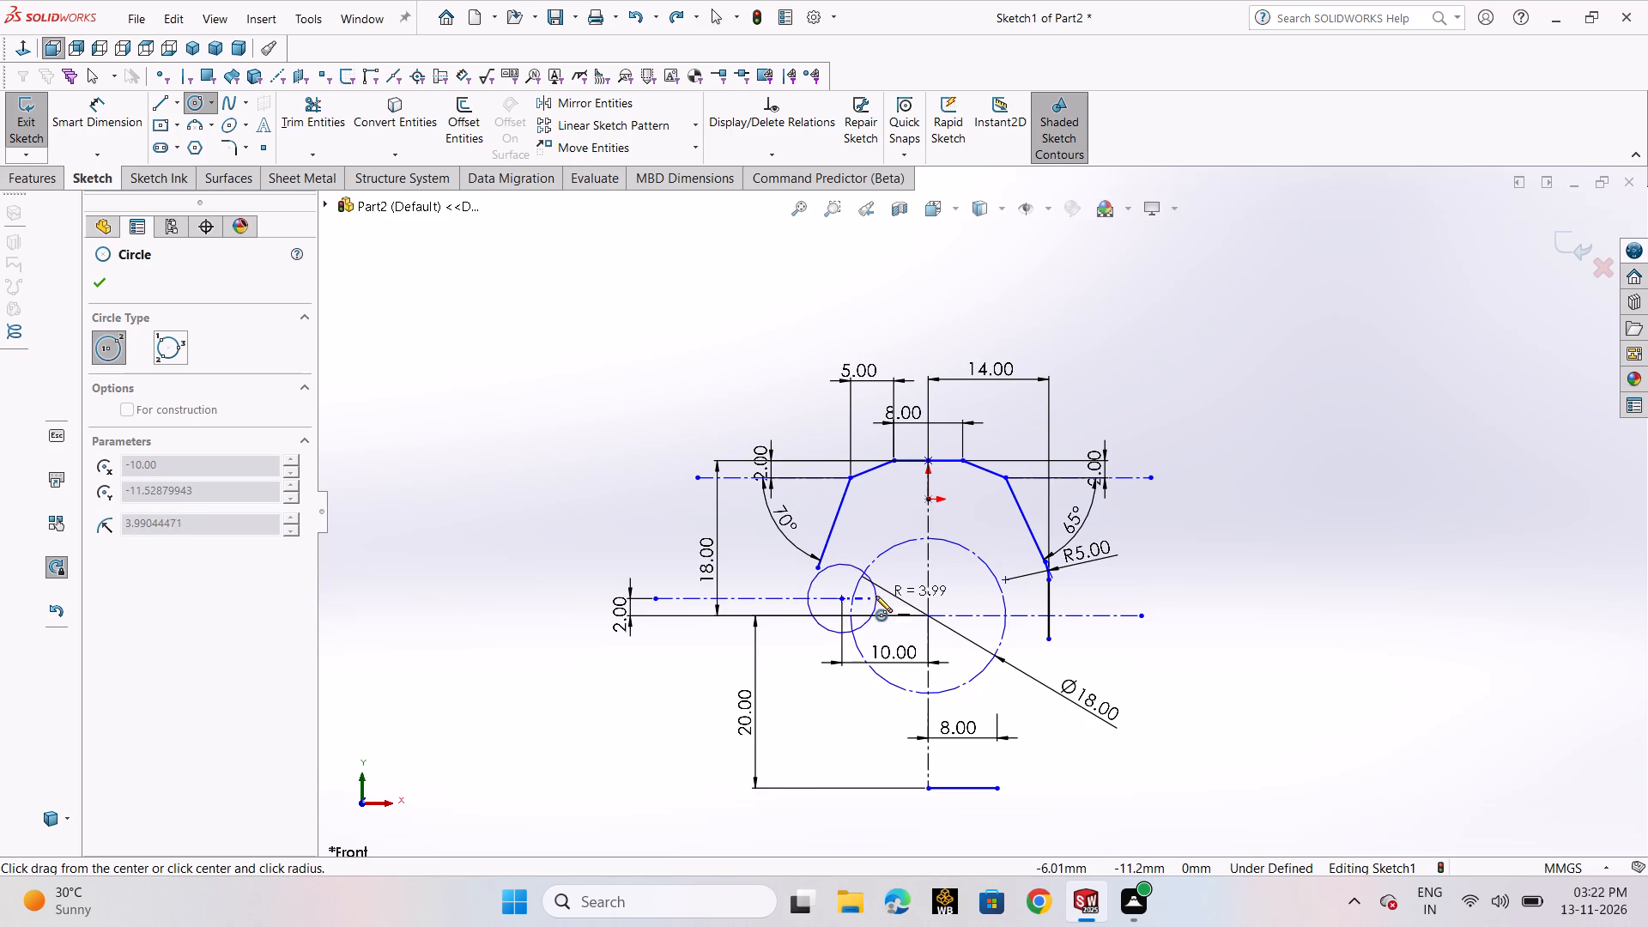
left_click(876, 596)
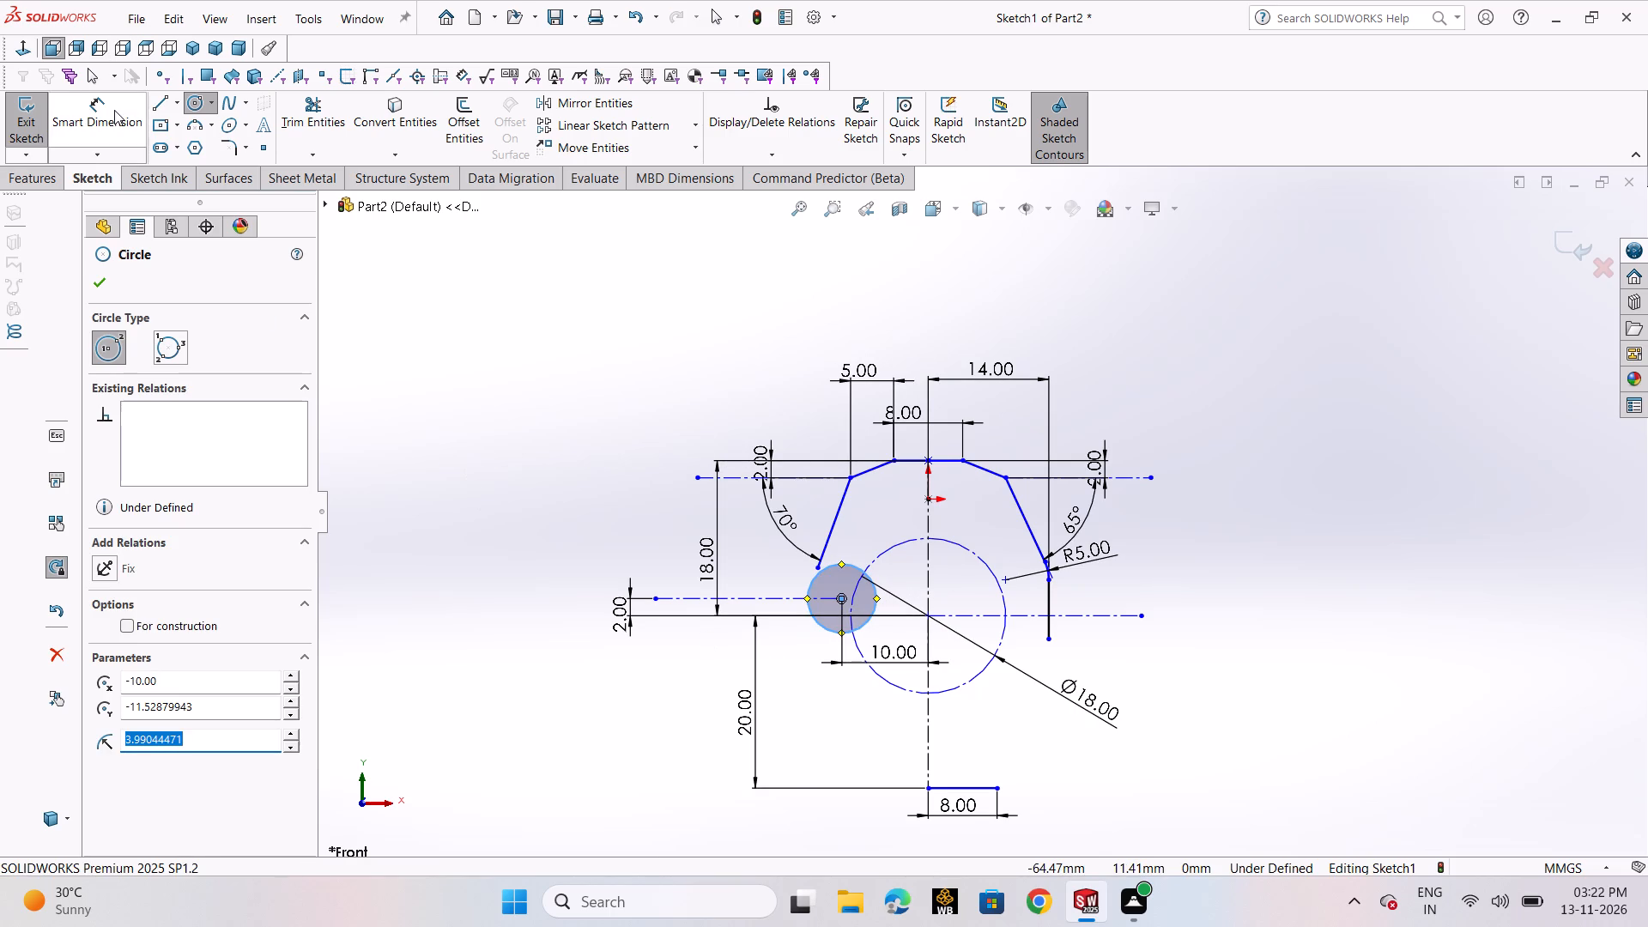
Dimension the small circle's diameter as 8 mm.
left_click(114, 110)
left_click(821, 623)
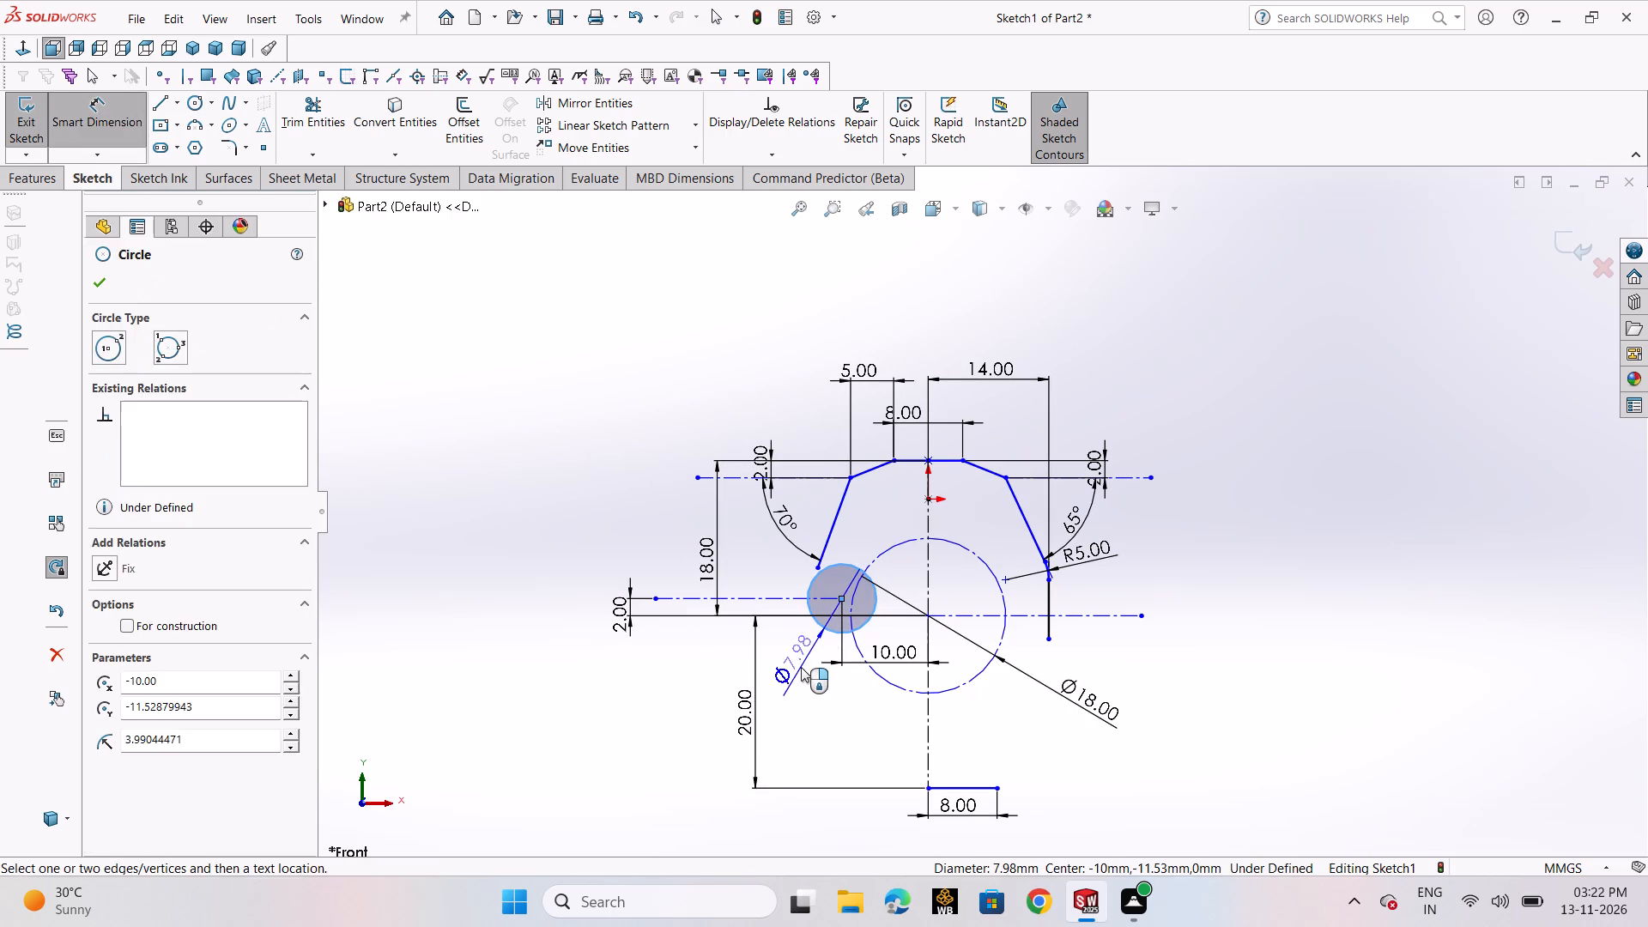
left_click(801, 667)
key("8")
key("Return")
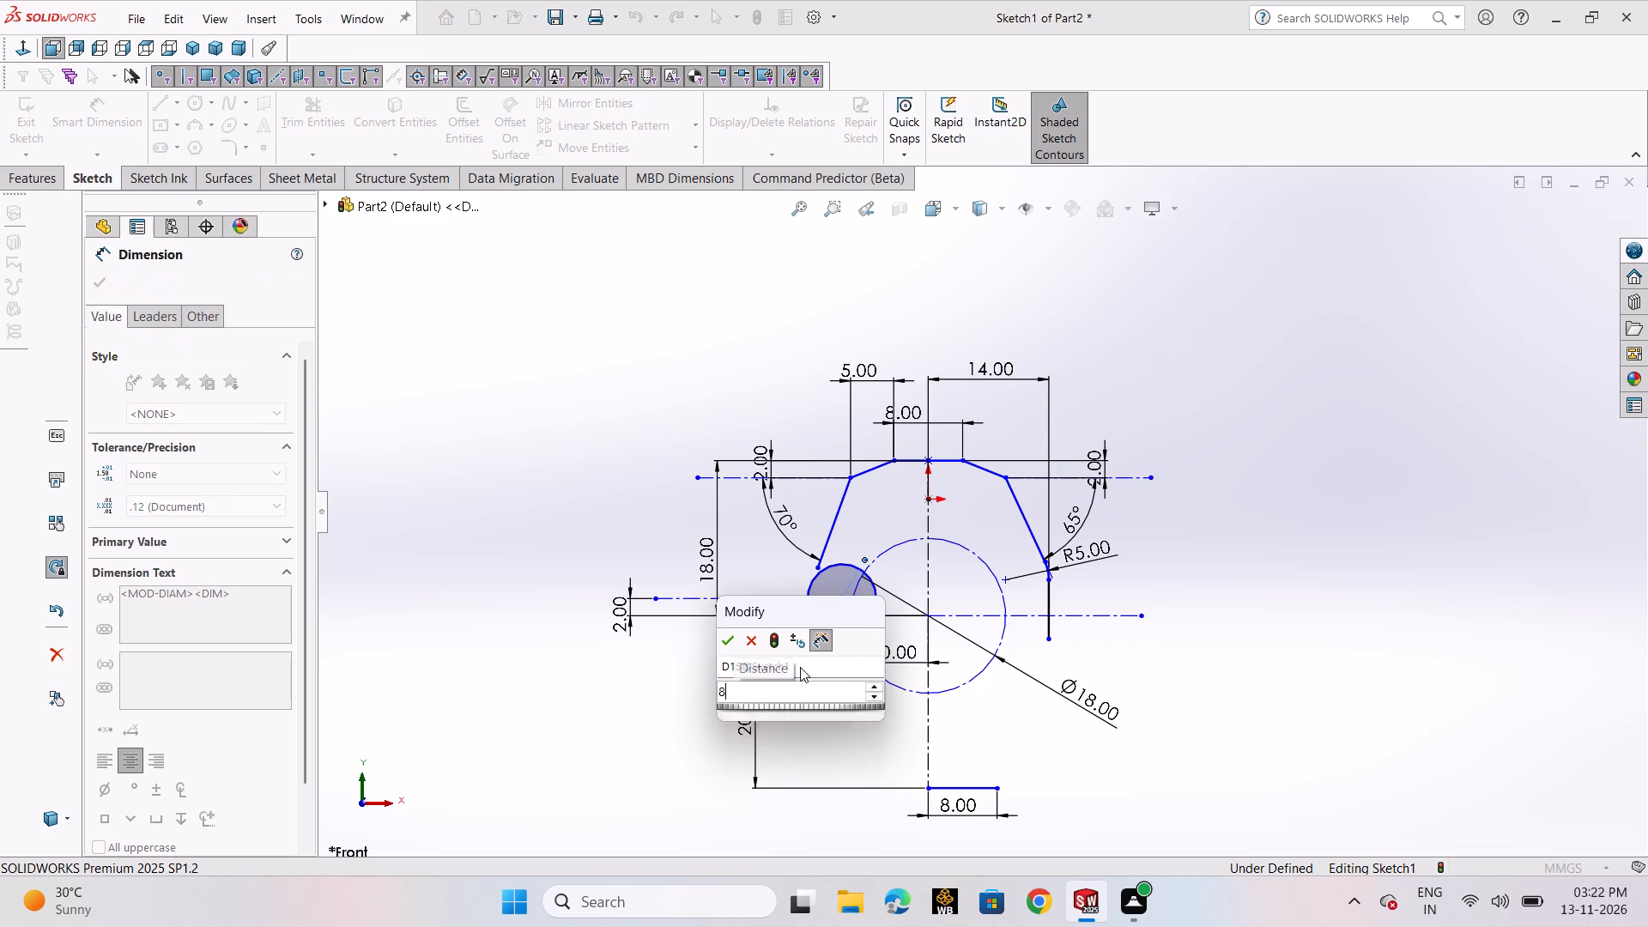
left_click(92, 278)
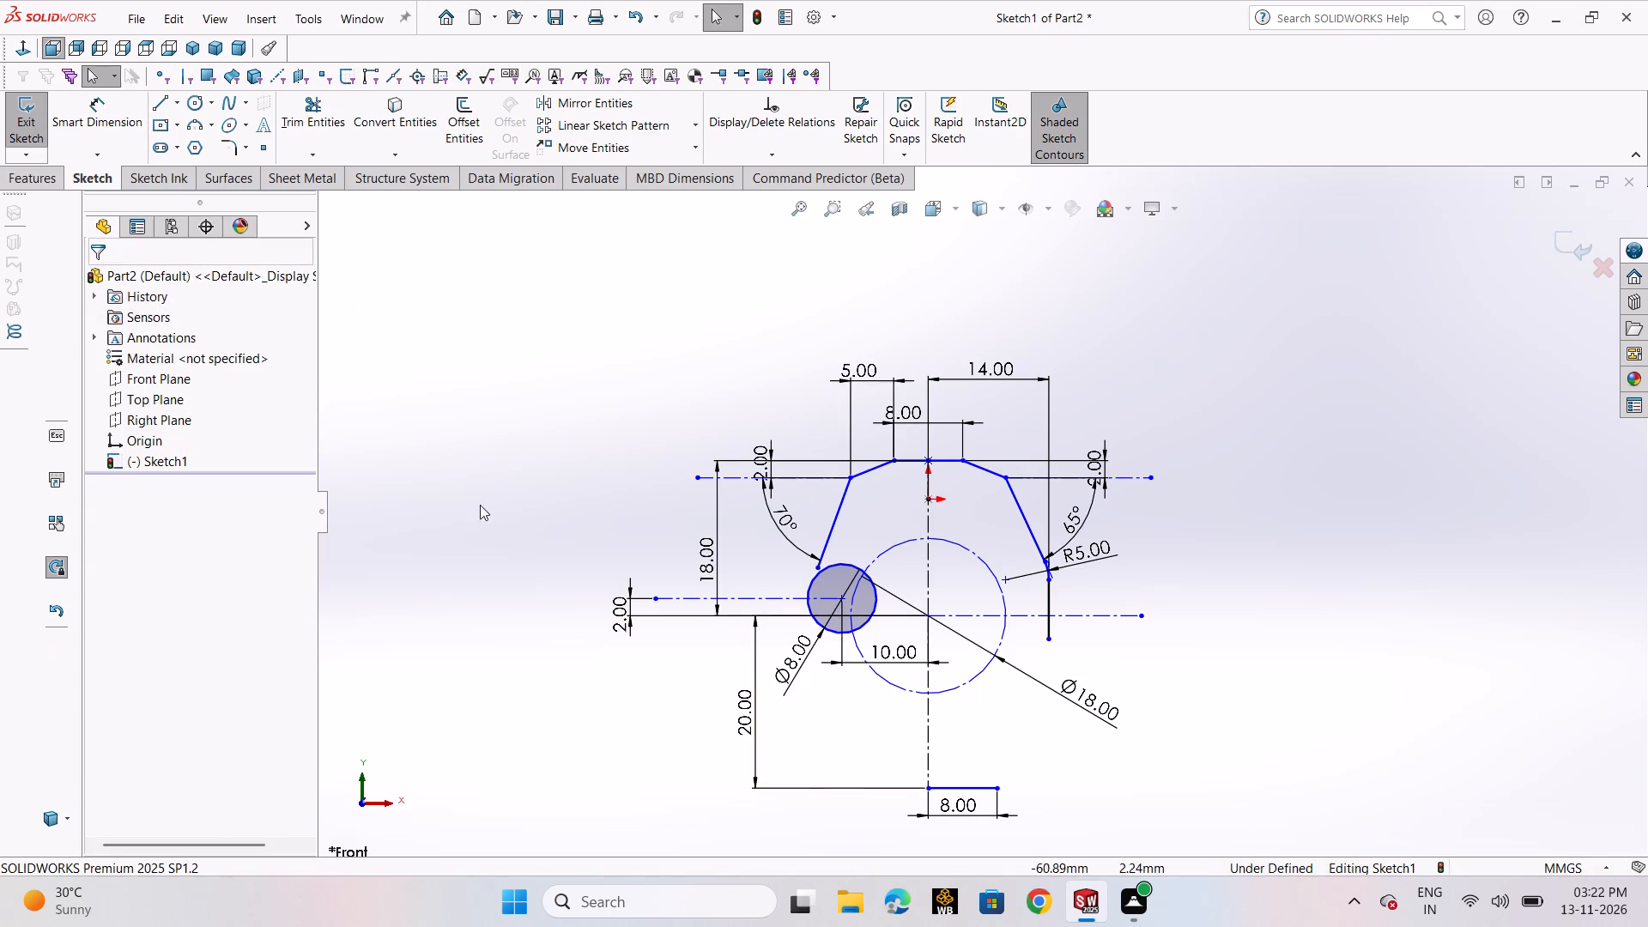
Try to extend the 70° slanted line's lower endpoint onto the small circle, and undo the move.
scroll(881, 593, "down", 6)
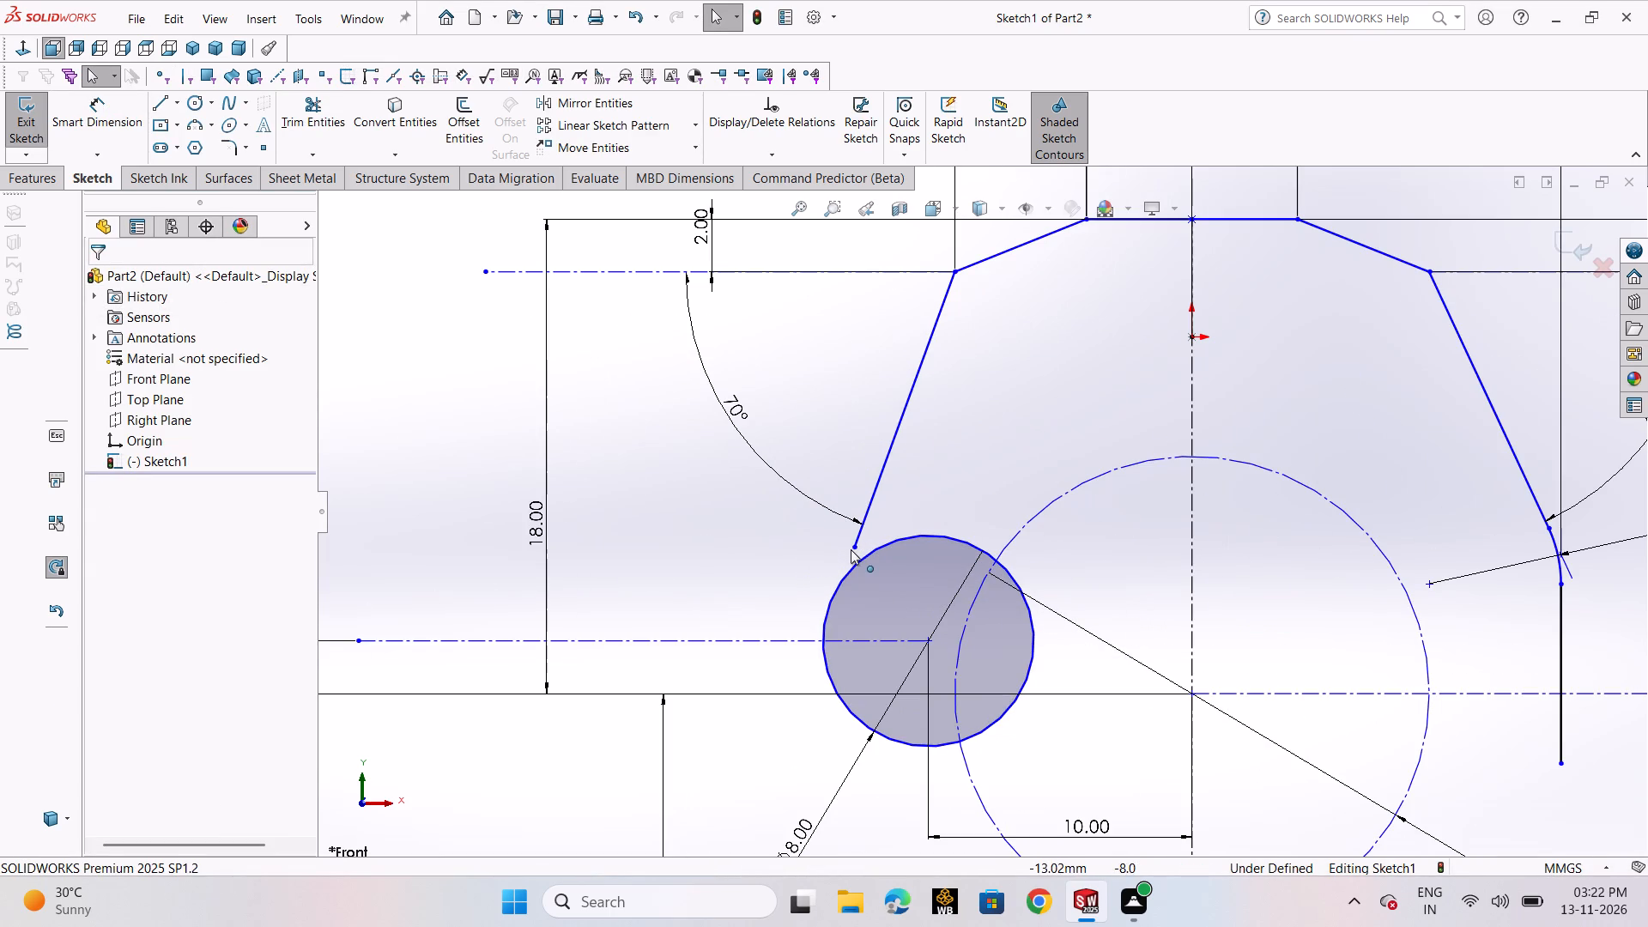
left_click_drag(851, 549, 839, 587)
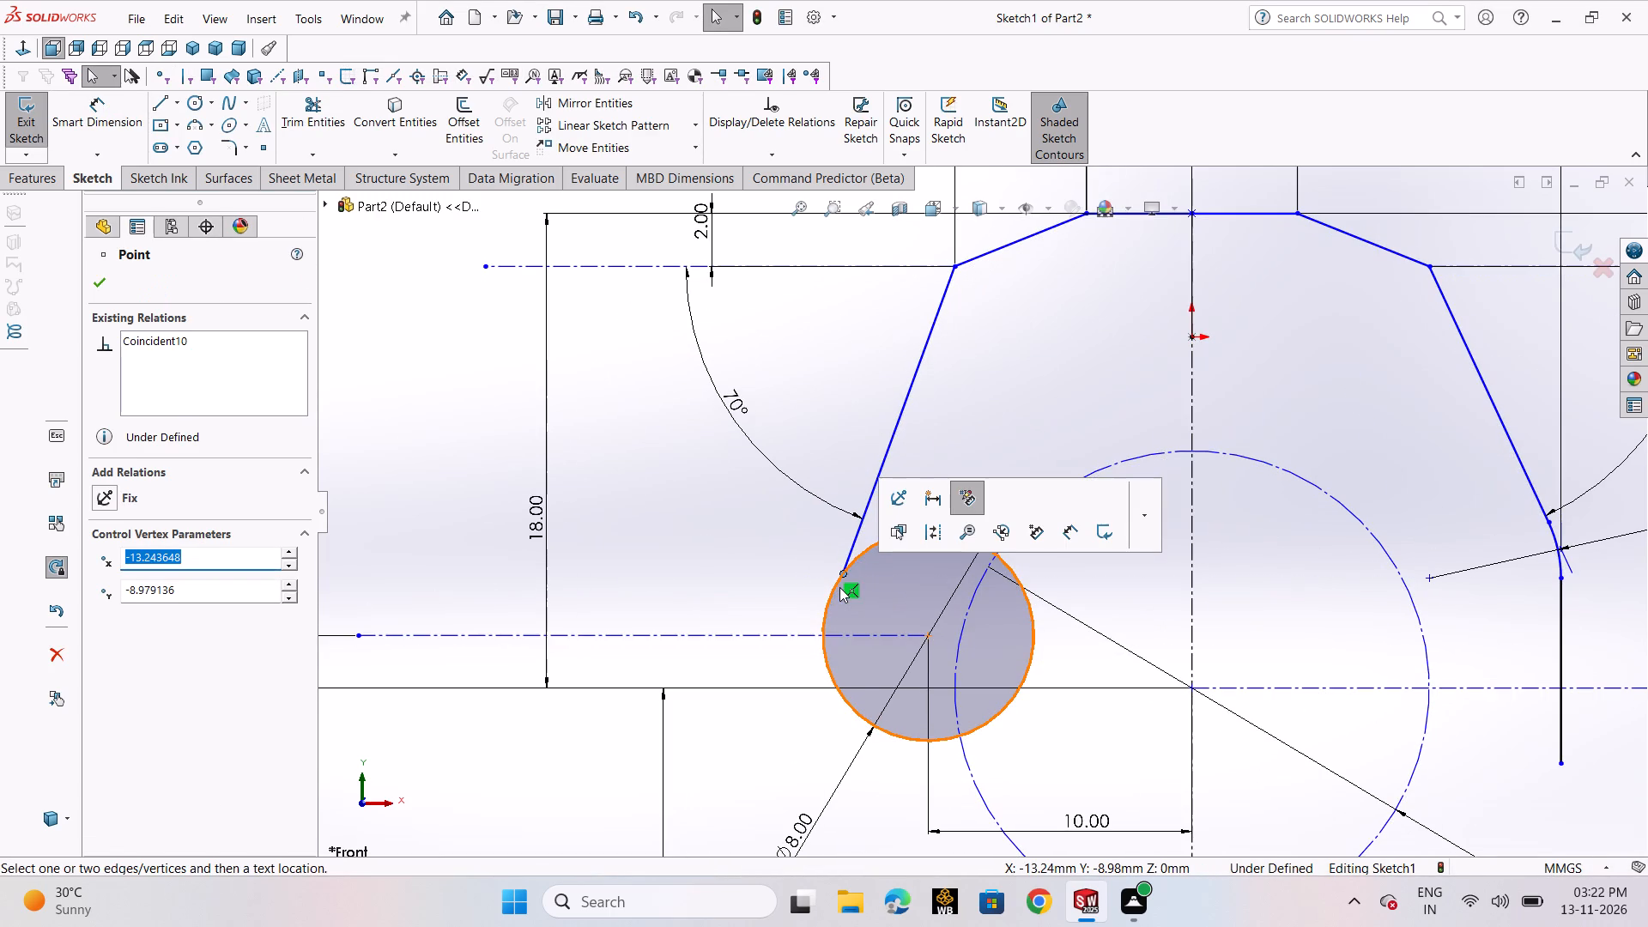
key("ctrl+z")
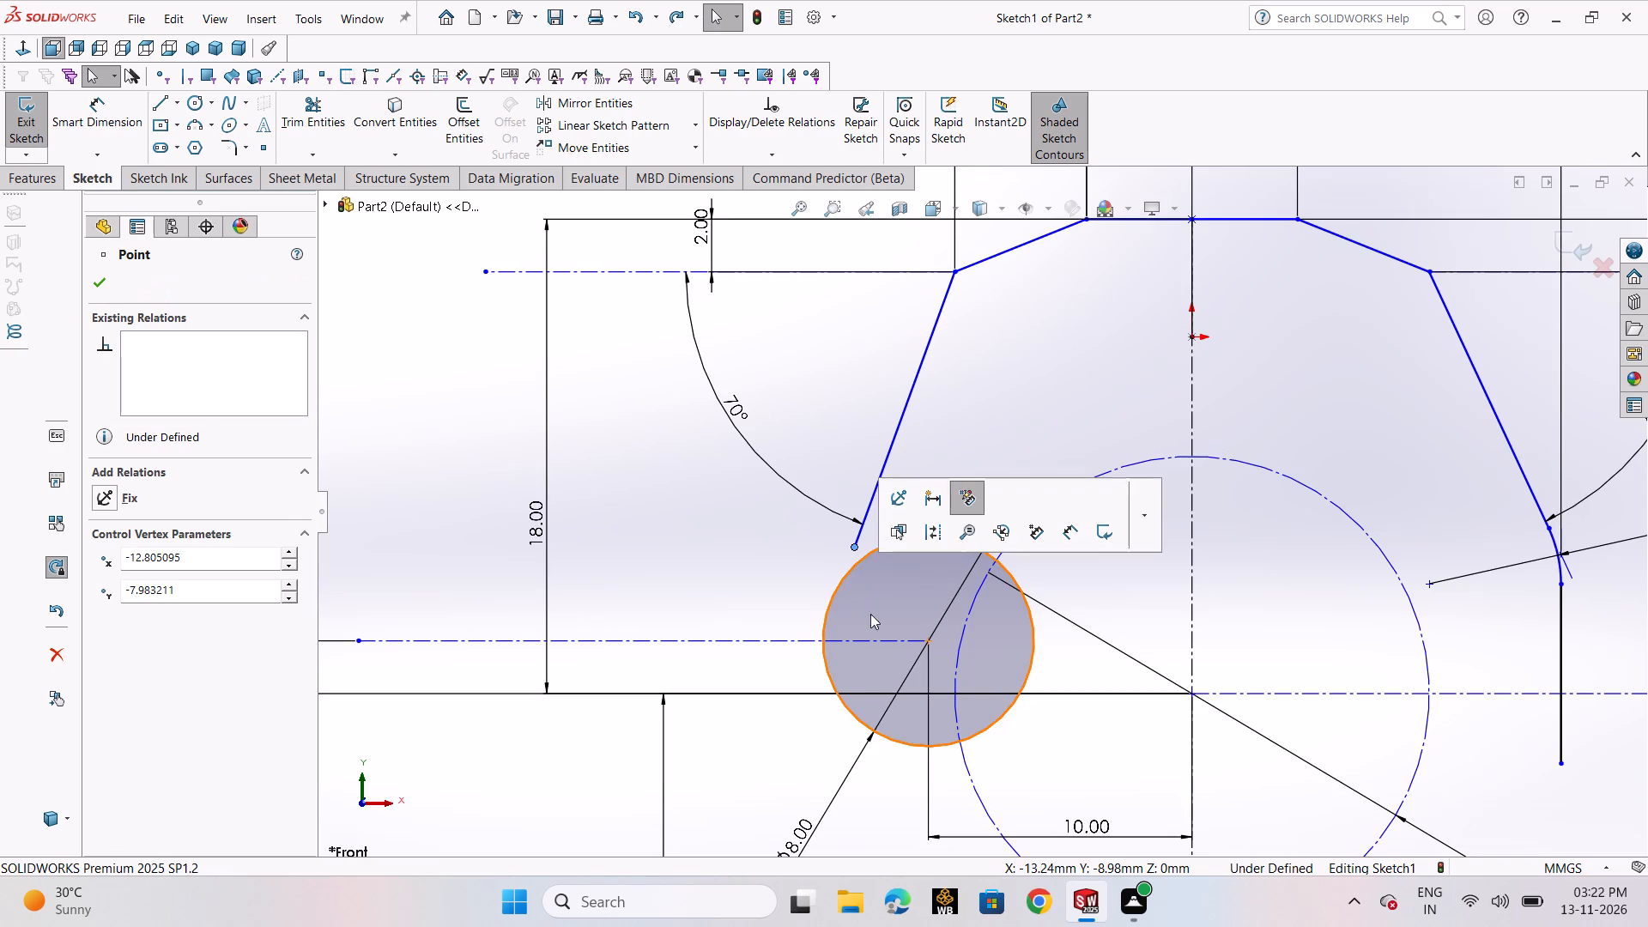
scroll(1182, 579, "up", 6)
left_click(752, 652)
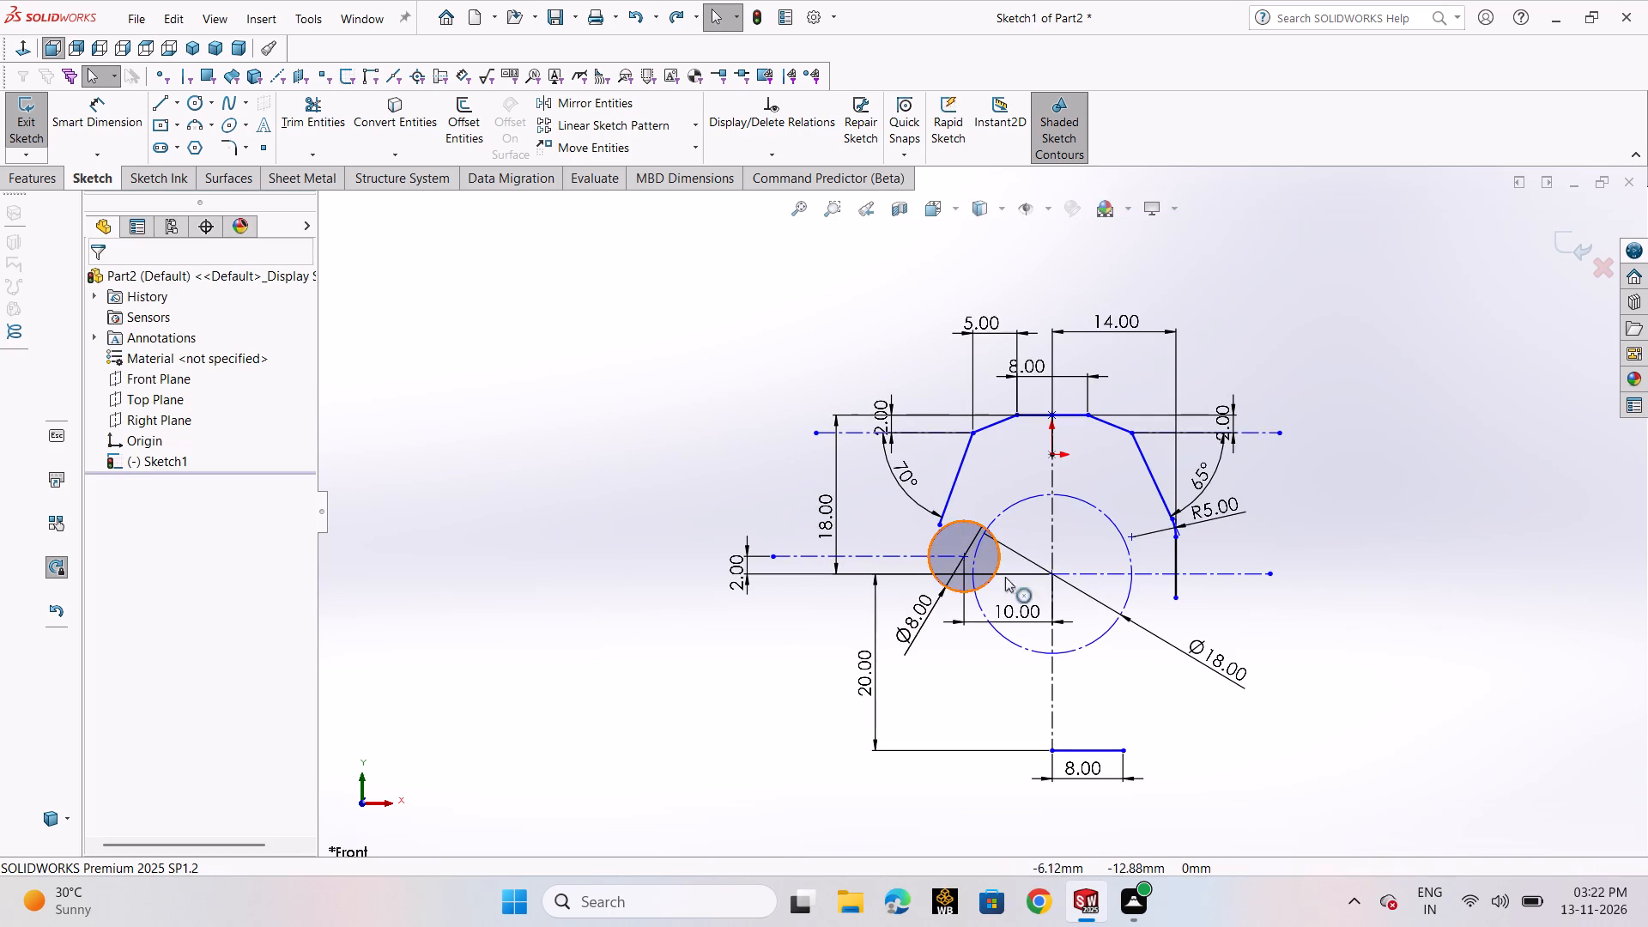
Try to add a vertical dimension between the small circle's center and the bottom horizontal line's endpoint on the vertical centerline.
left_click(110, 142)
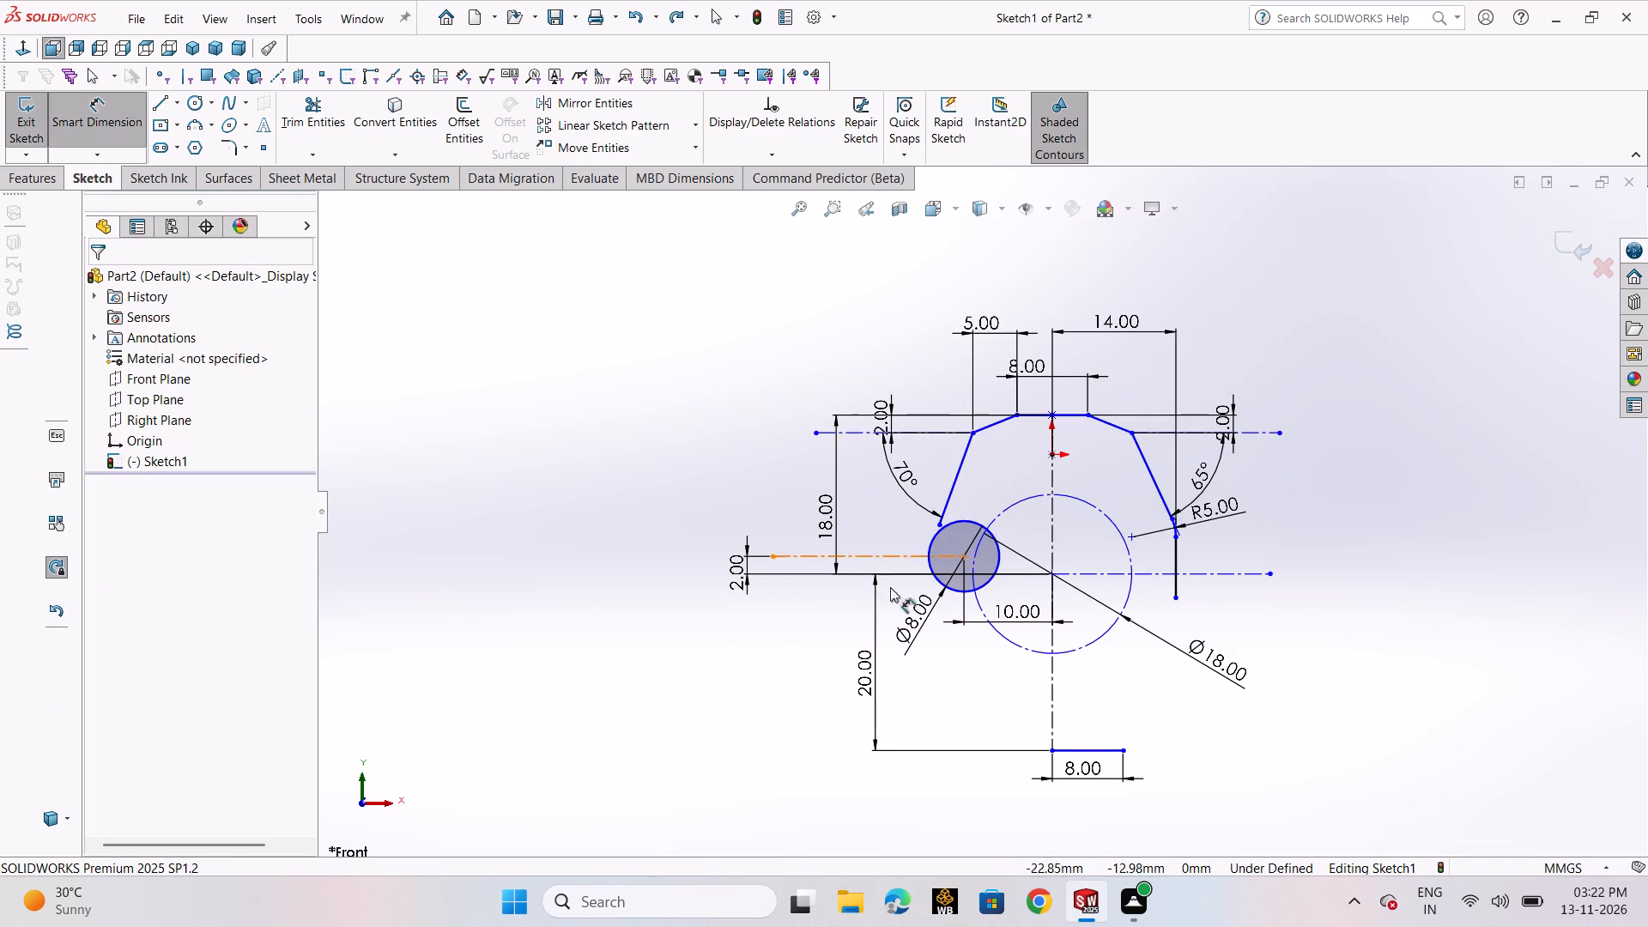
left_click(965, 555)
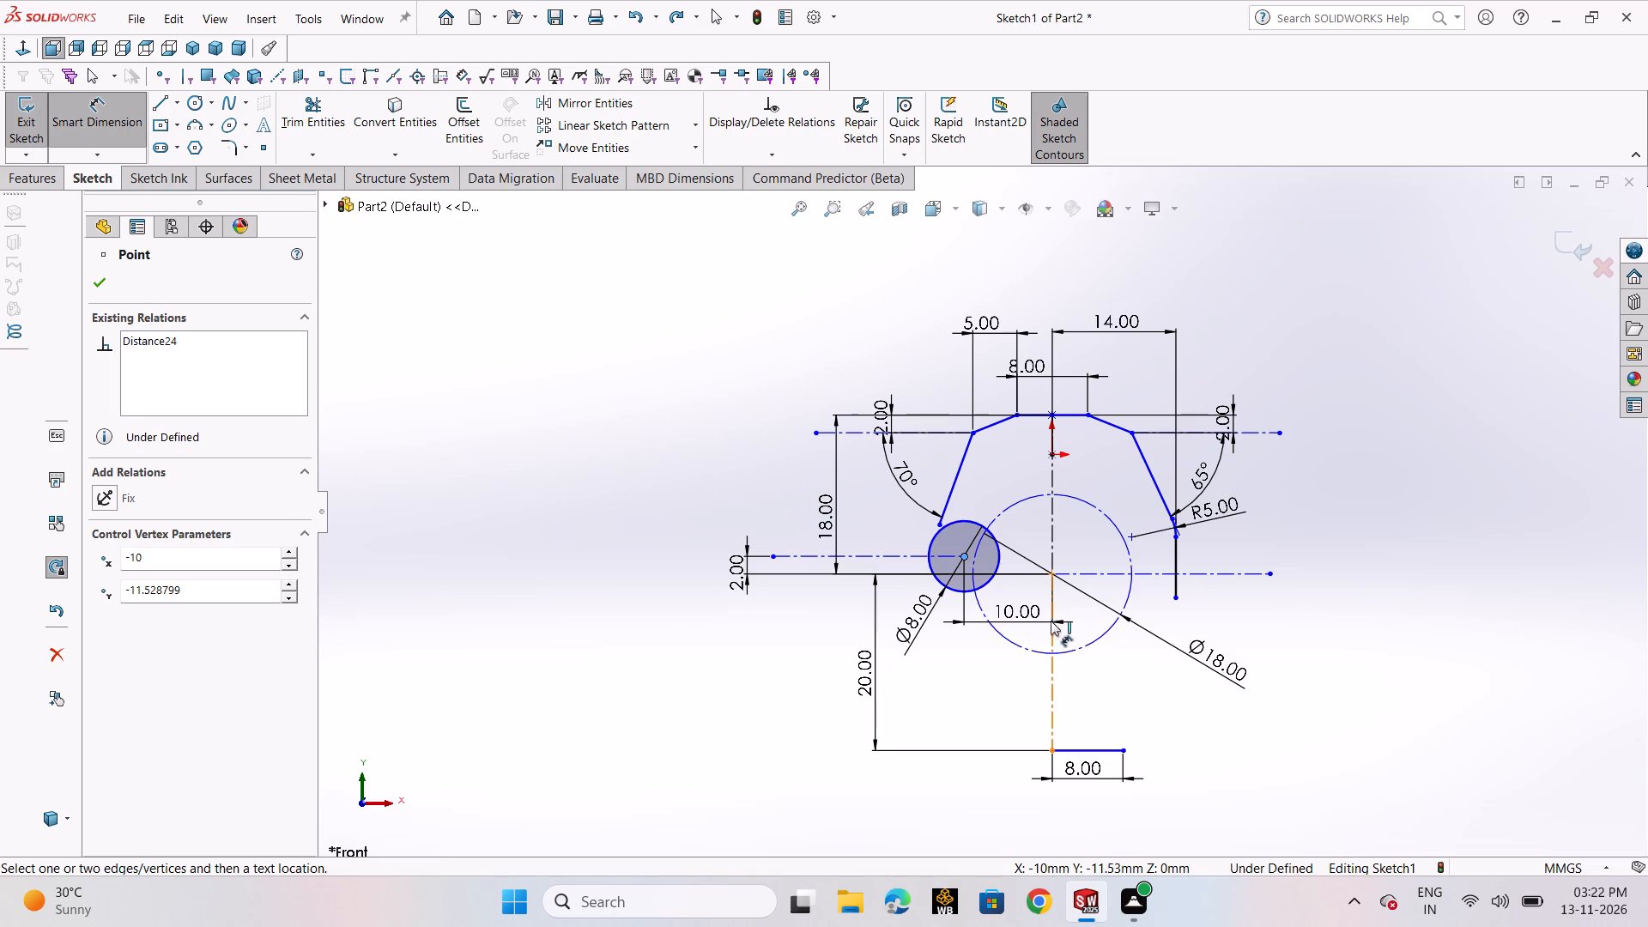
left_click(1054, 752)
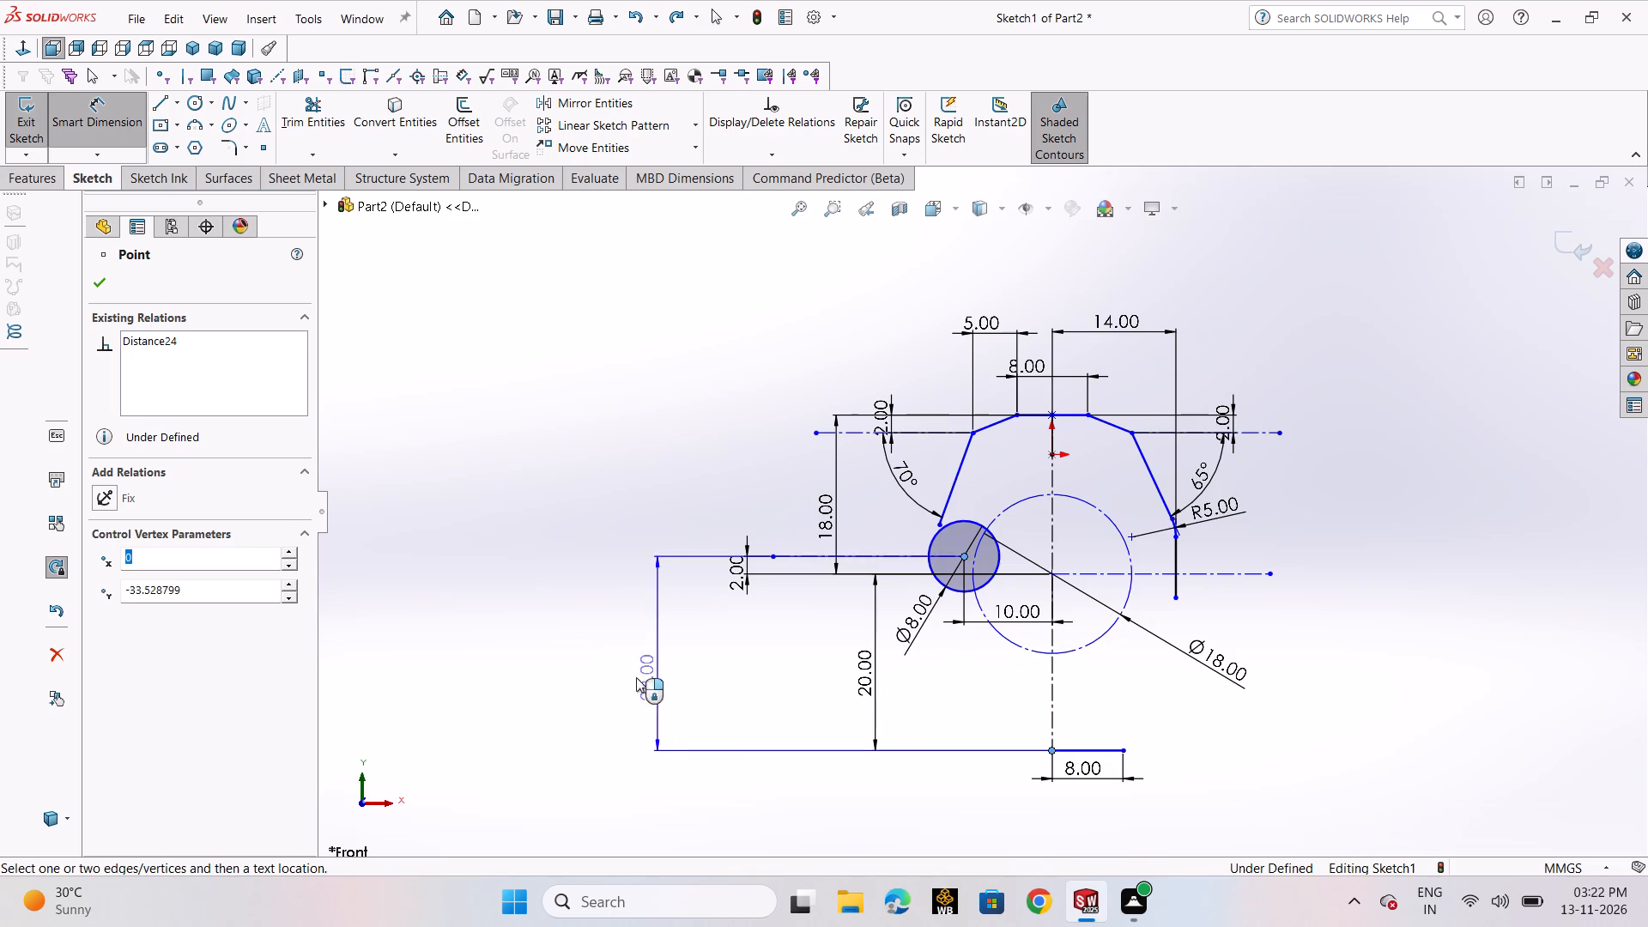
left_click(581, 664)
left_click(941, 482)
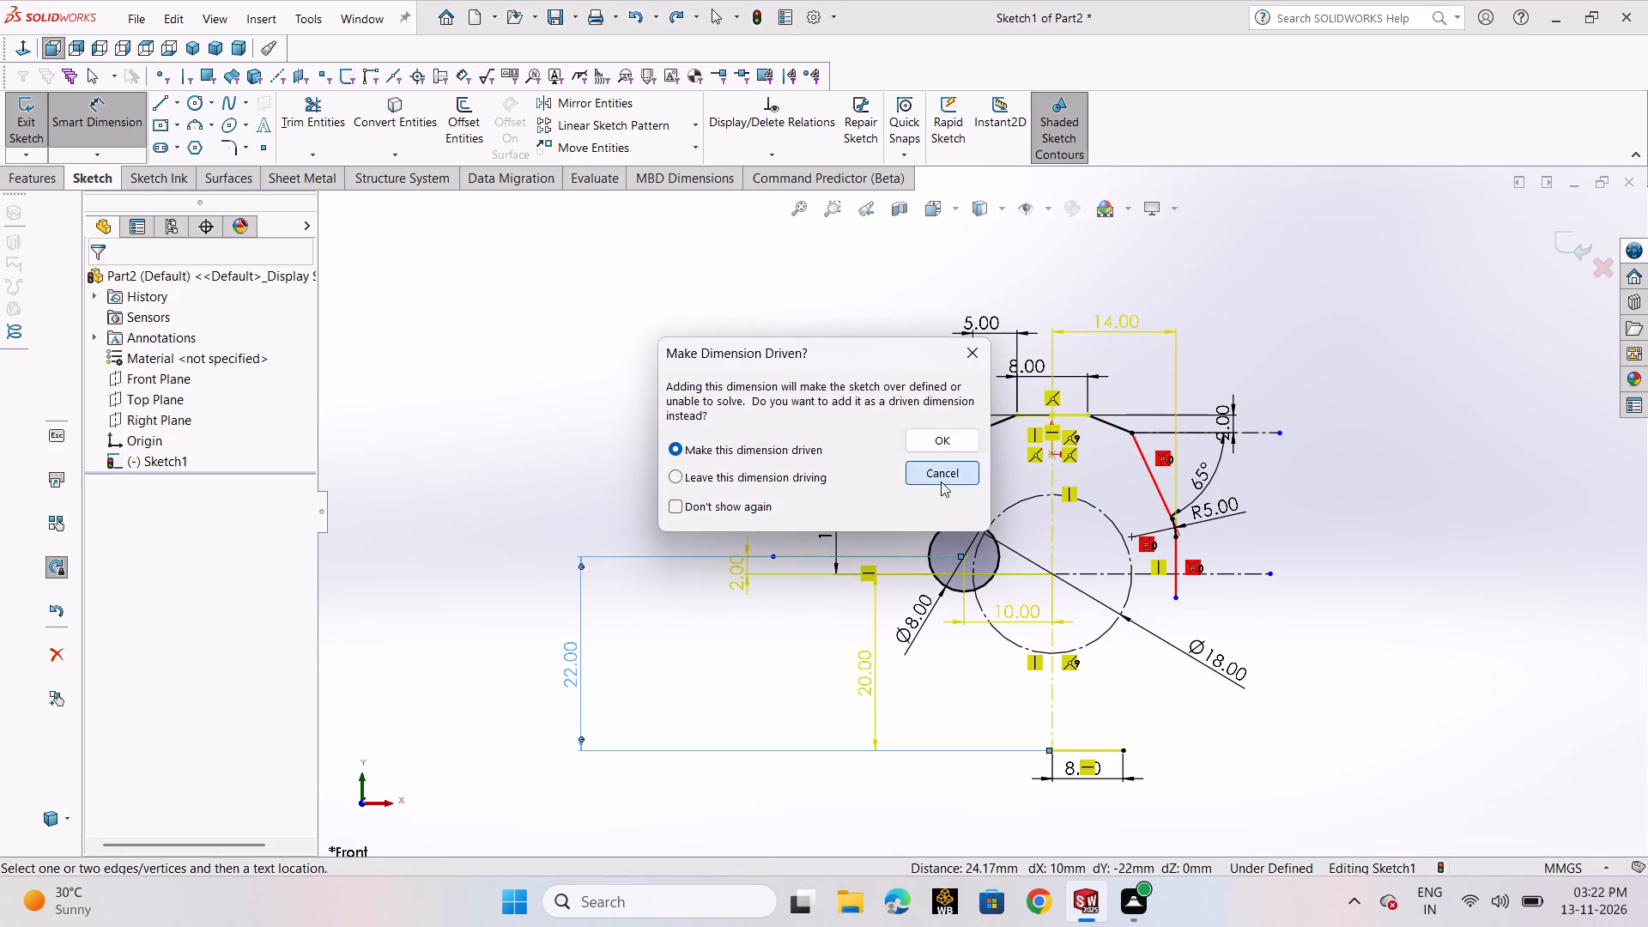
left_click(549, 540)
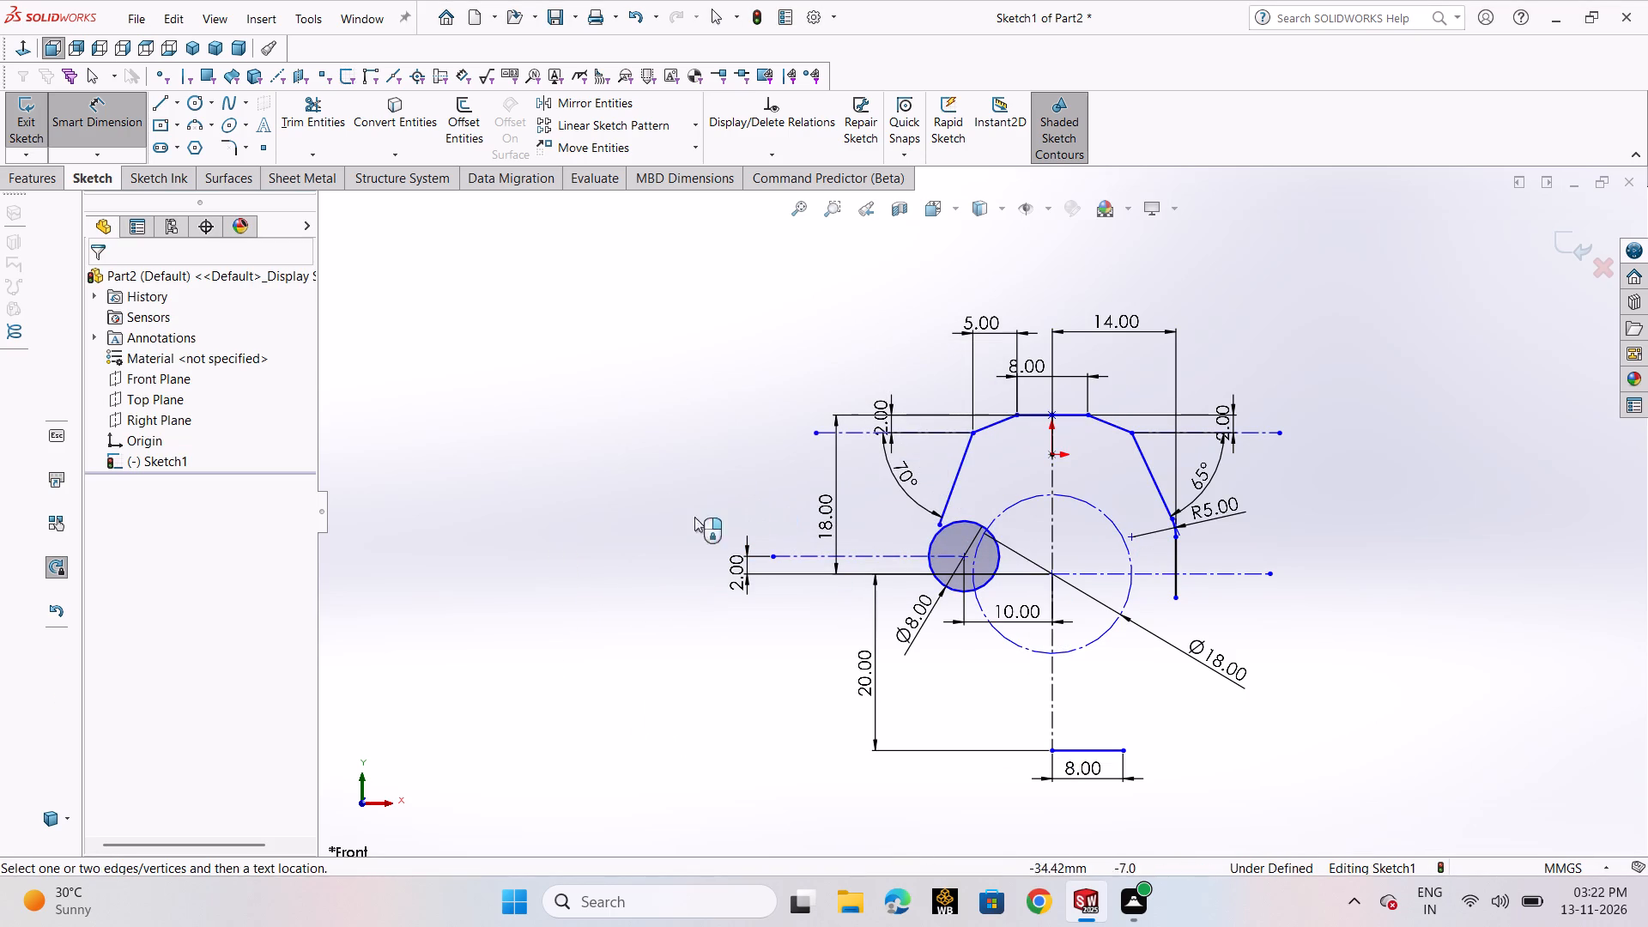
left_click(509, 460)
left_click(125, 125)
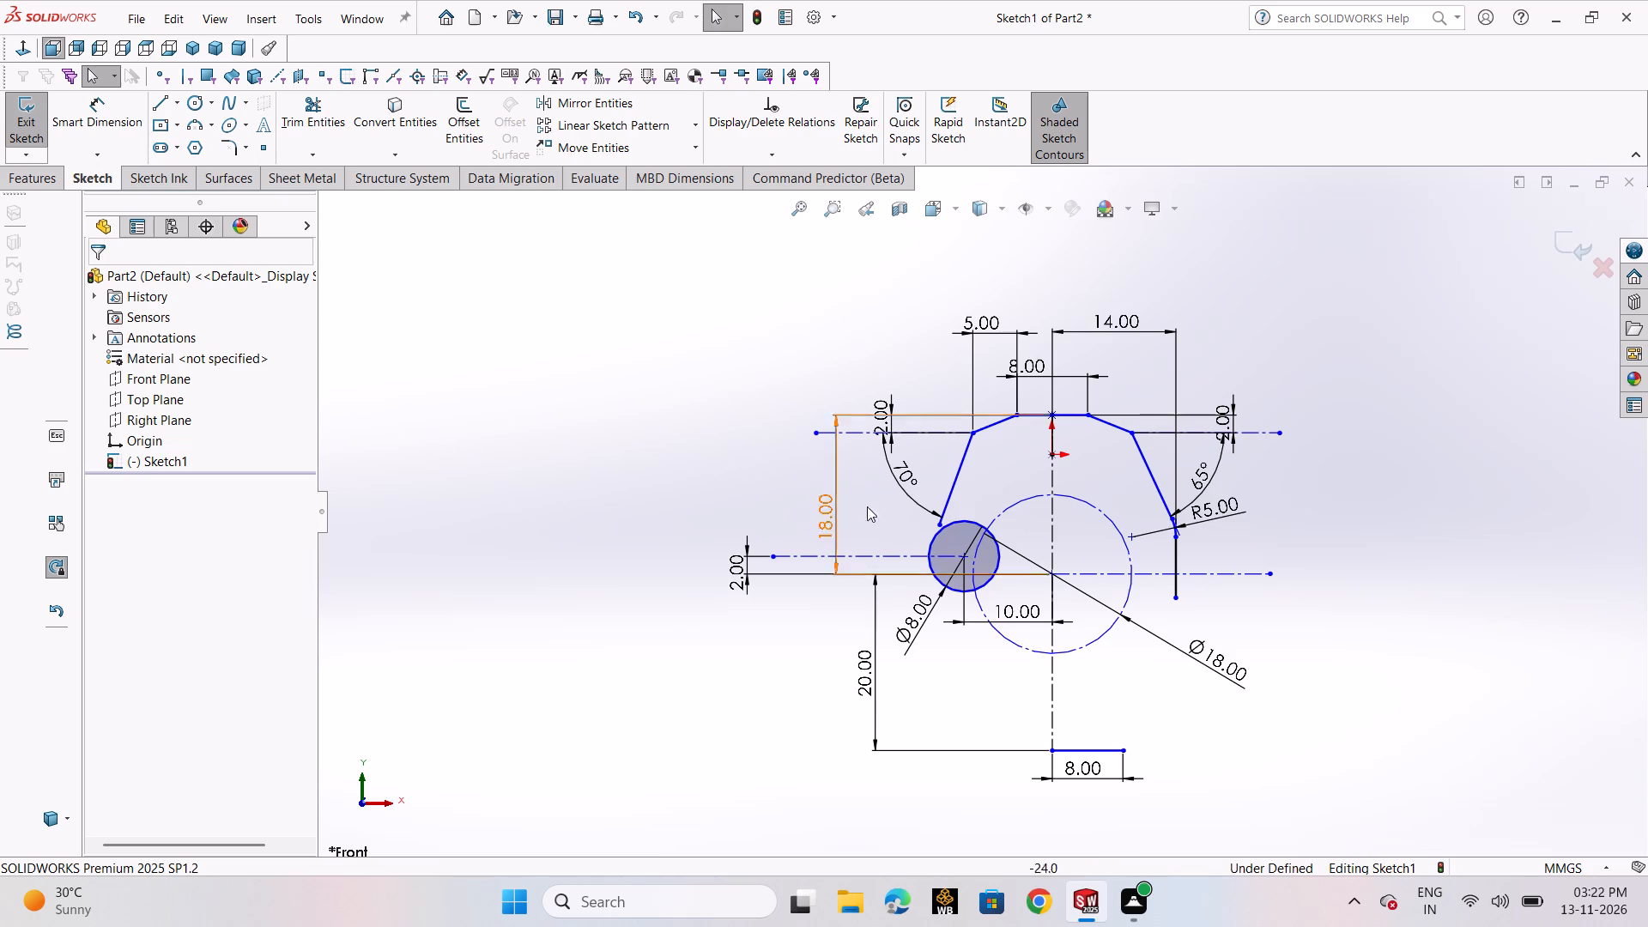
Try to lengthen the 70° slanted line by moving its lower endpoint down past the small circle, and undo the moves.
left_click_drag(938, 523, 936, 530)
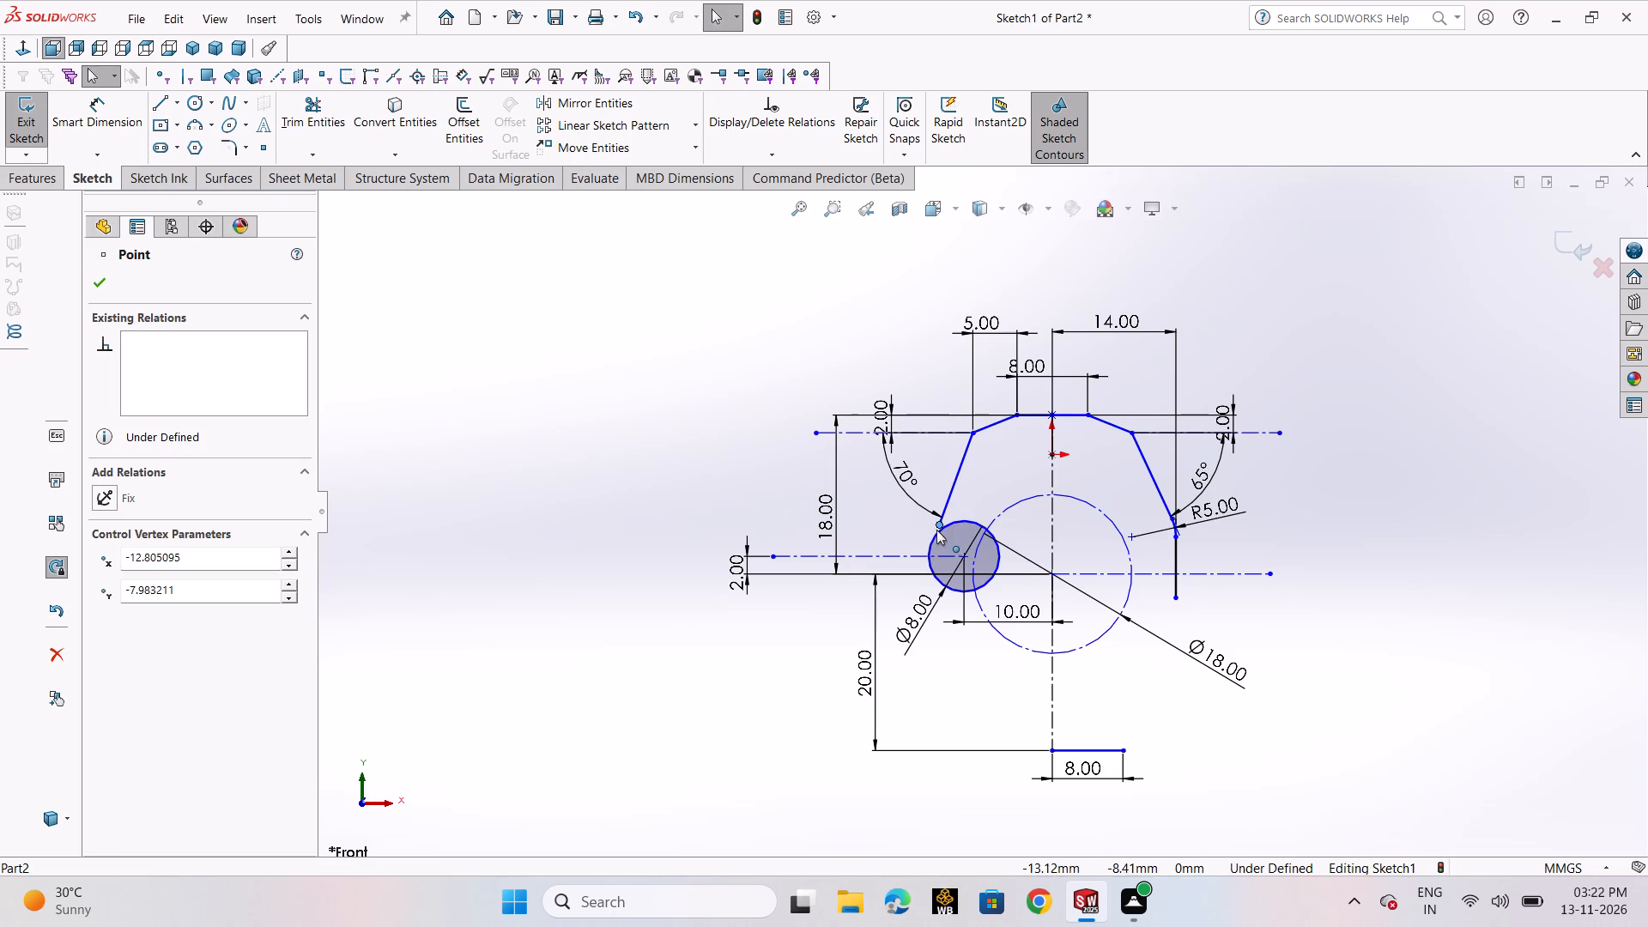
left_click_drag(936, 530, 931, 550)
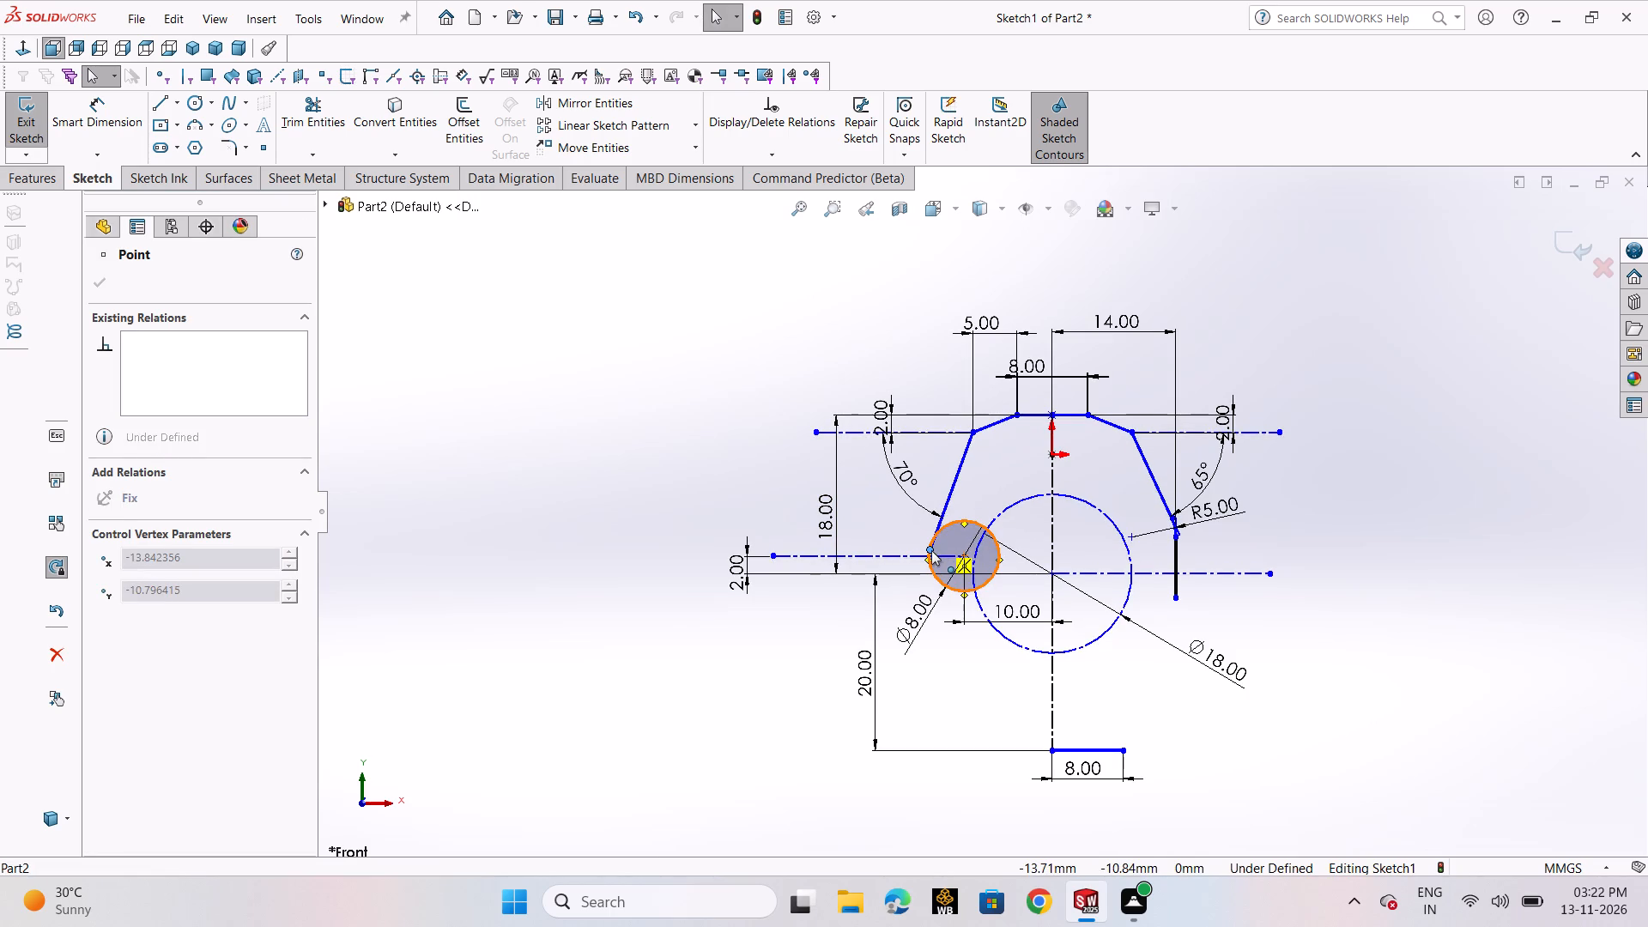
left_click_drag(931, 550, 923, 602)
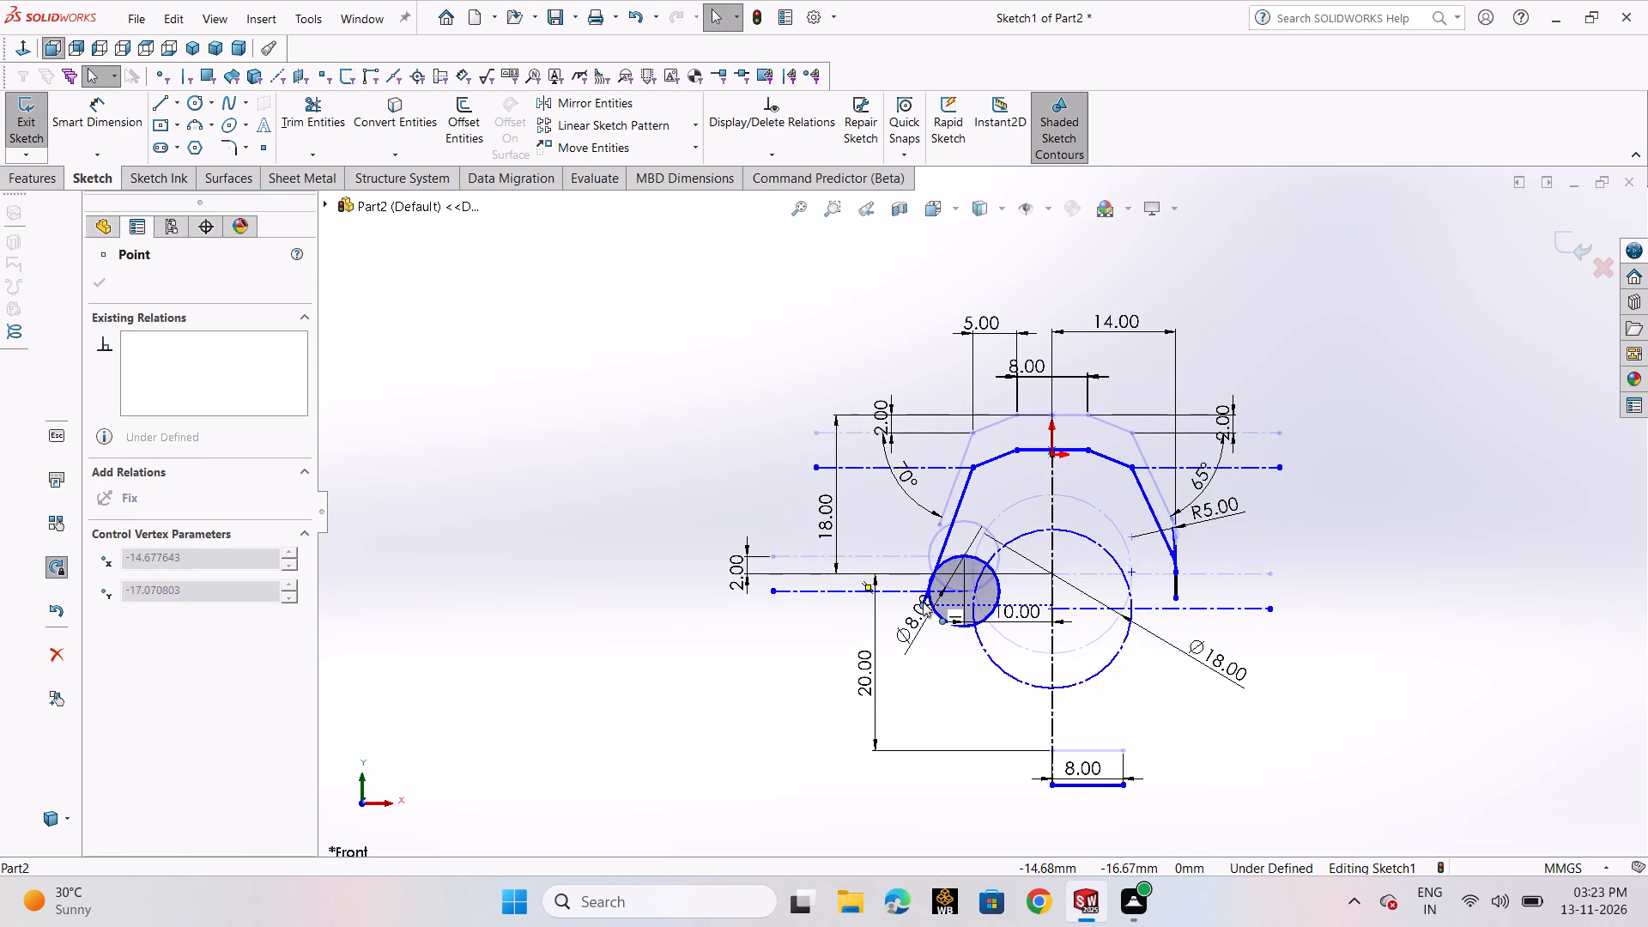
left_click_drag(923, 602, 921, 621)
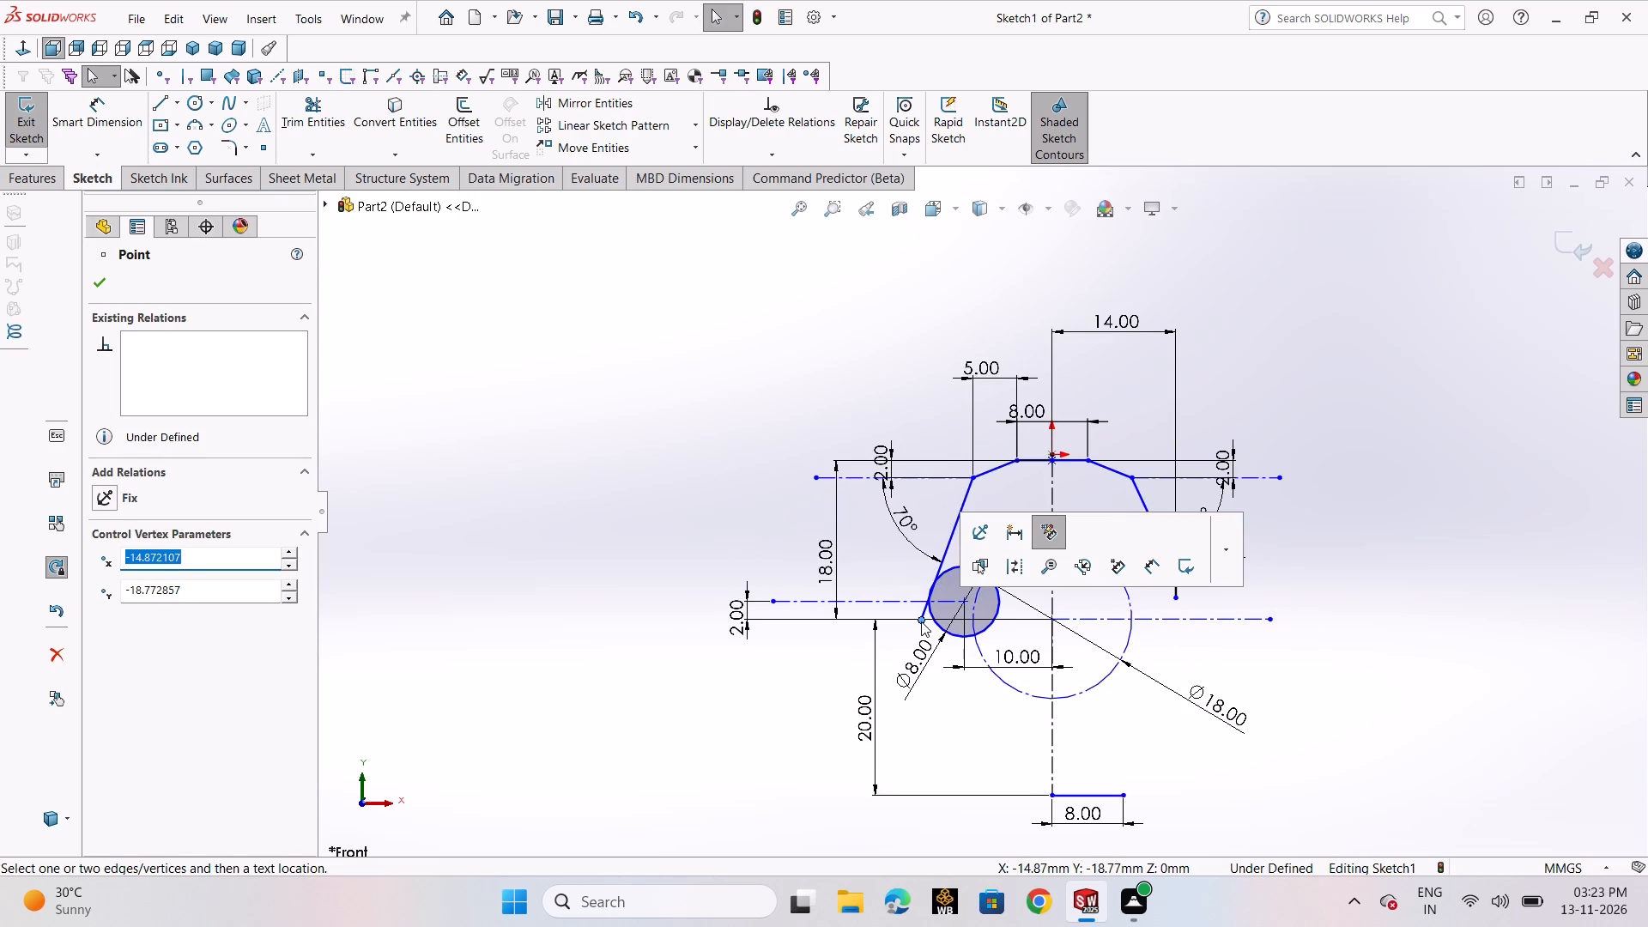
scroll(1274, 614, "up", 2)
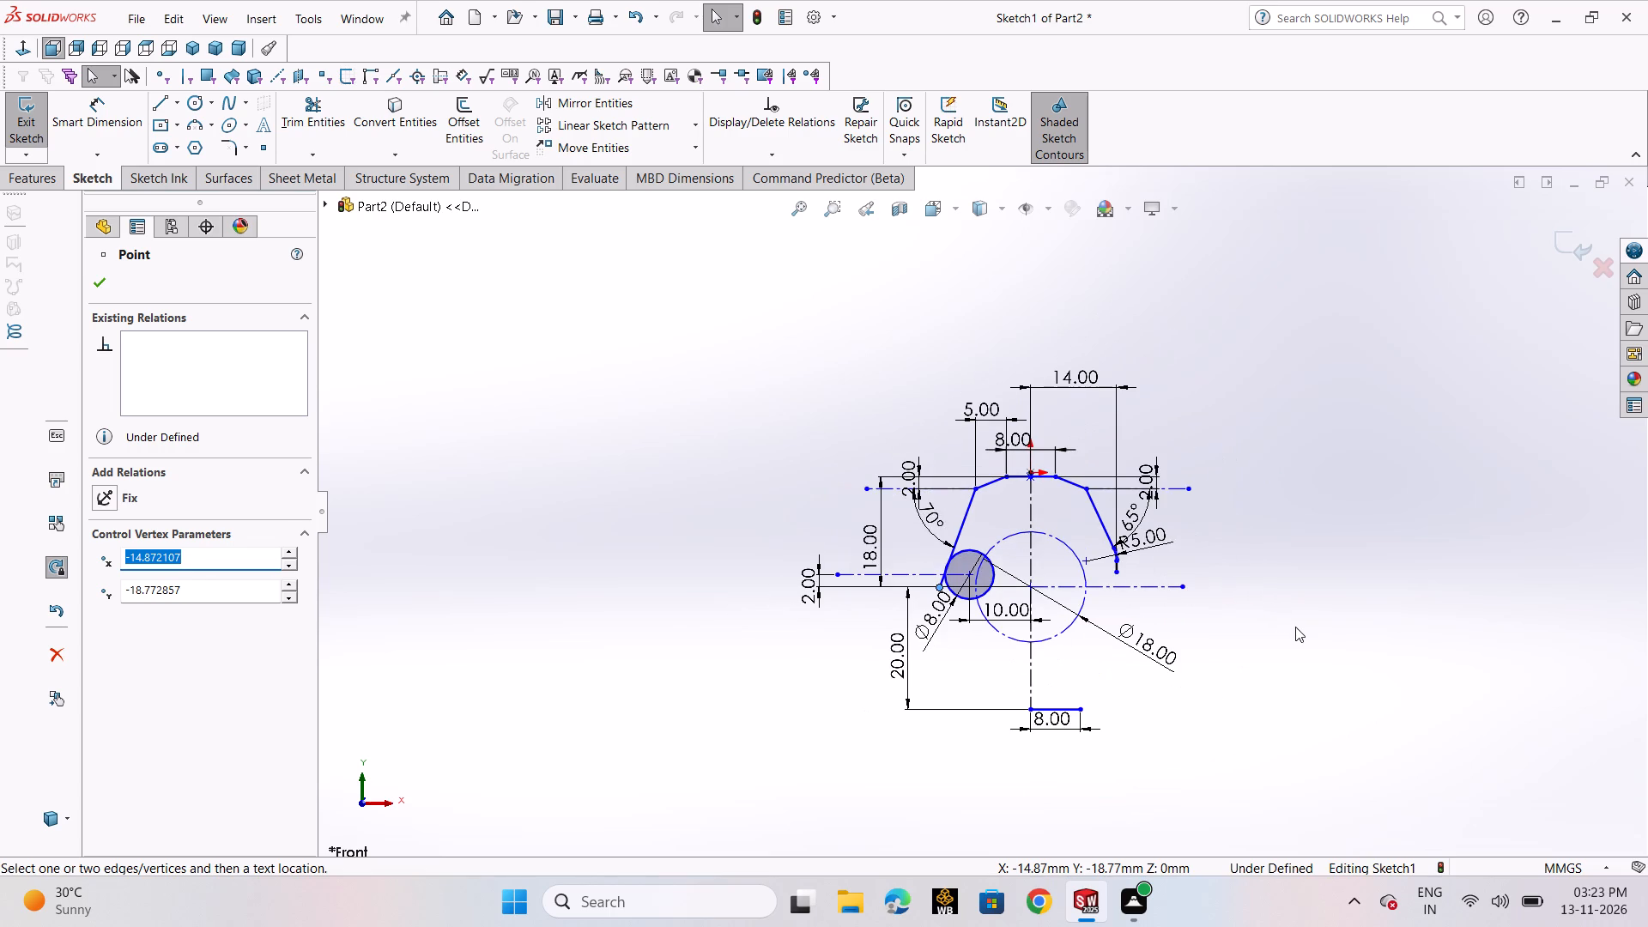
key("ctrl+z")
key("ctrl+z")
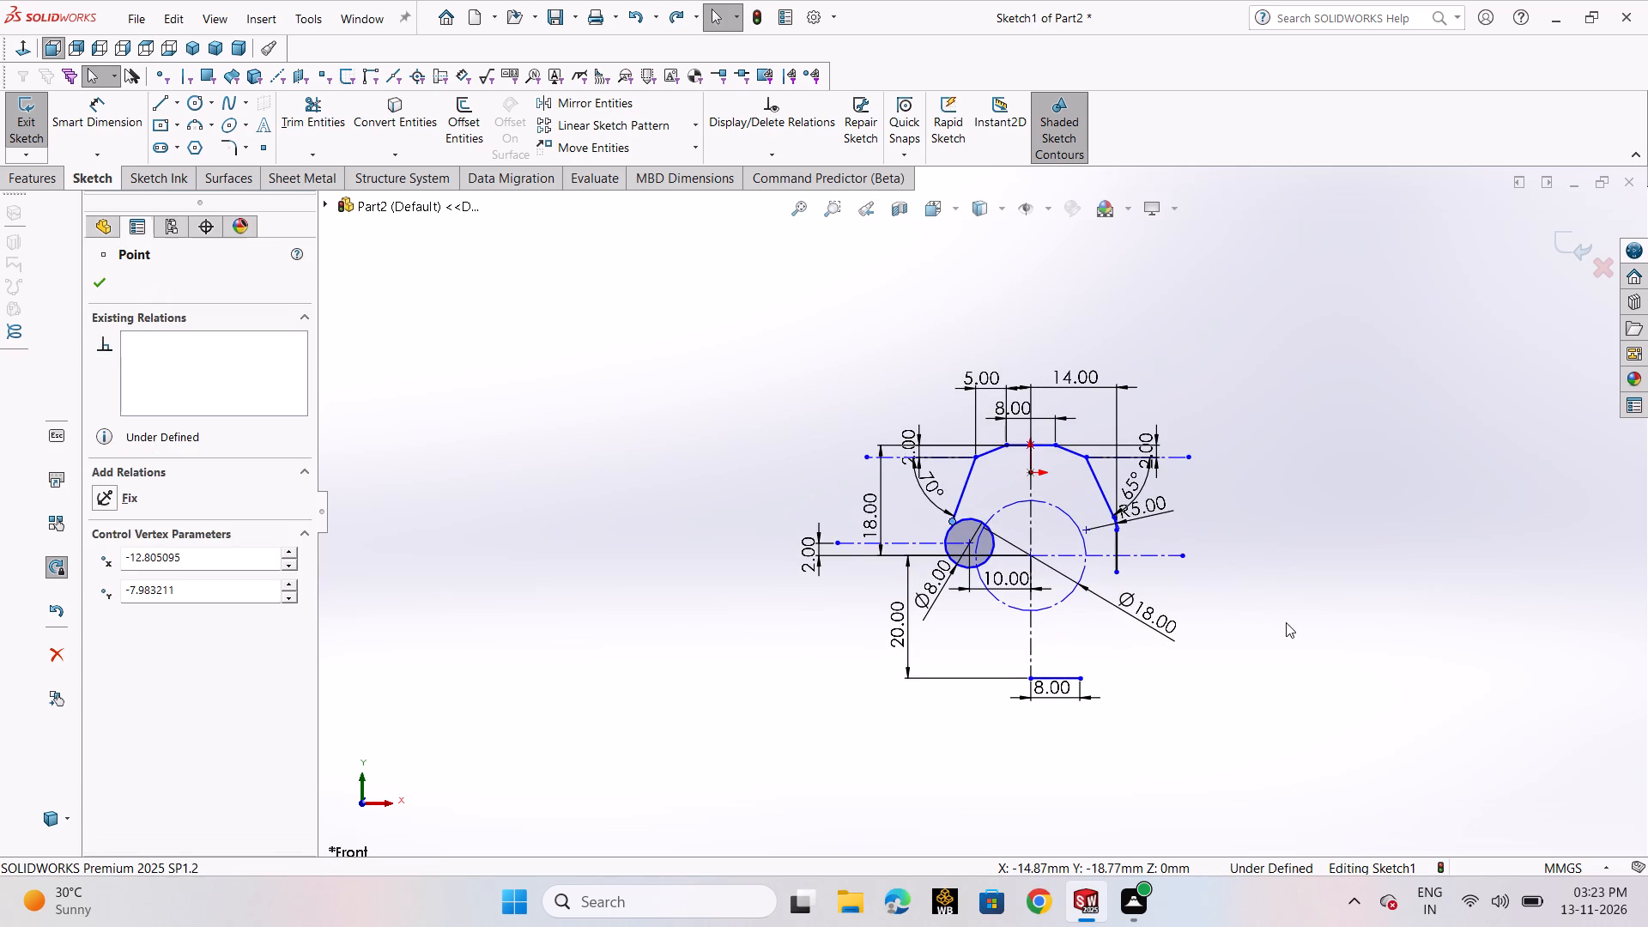
Undo the 8 mm diameter value set on the small circle.
key("ctrl+z")
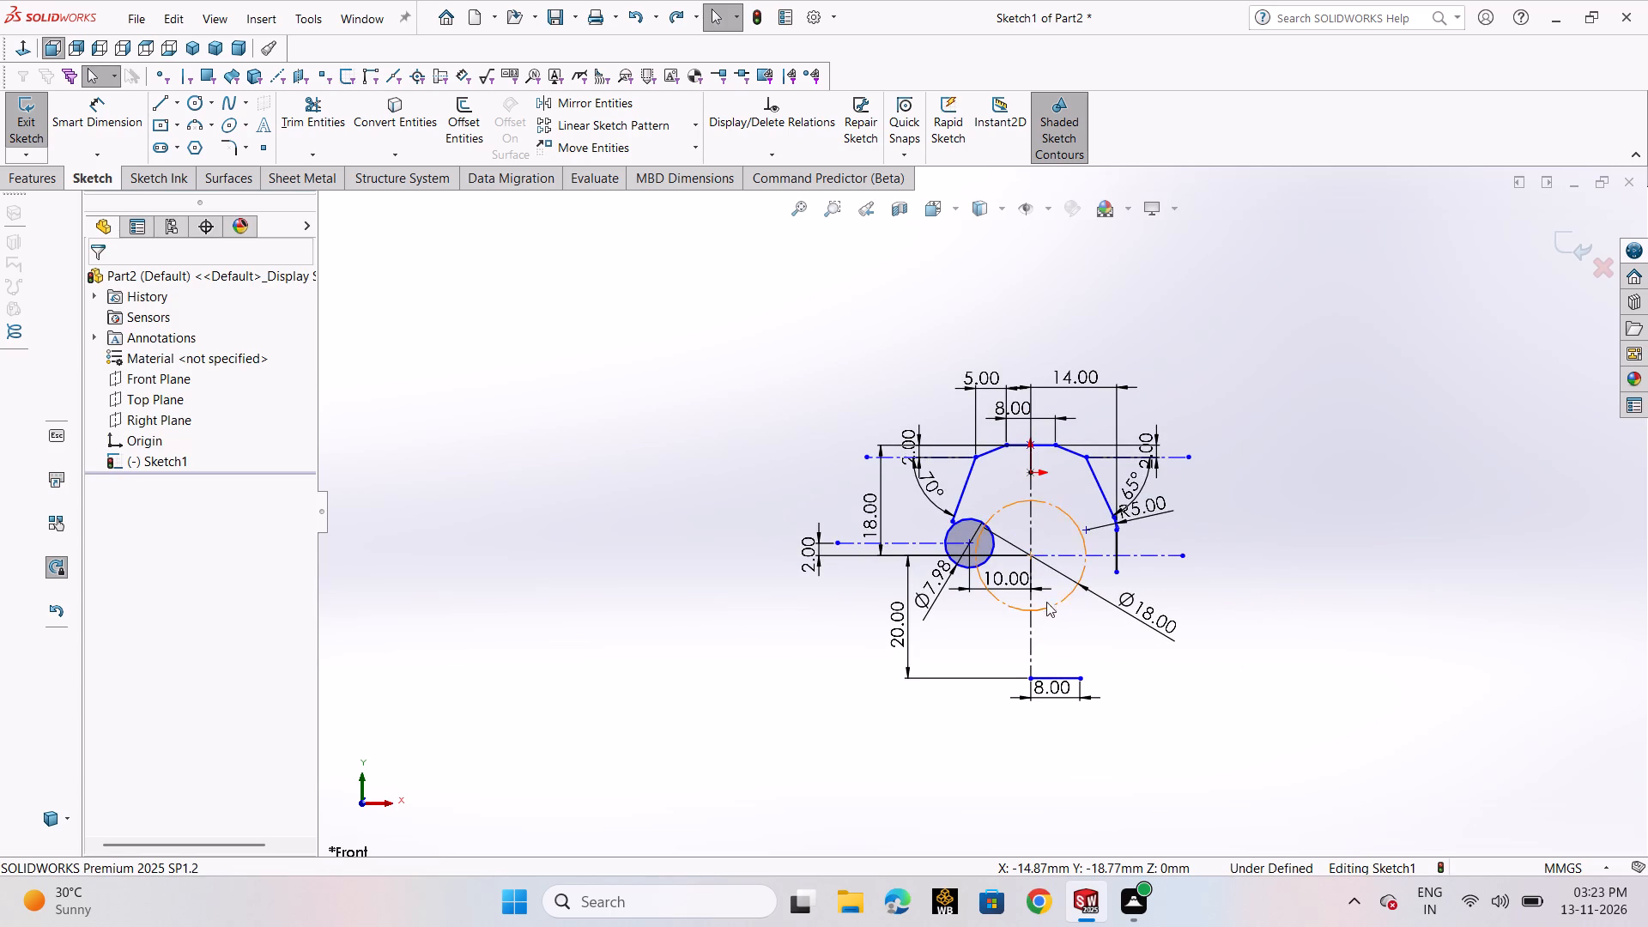
Dimension the 70° slanted line's length as 20 mm so it extends past the small circle.
scroll(1164, 553, "down", 1)
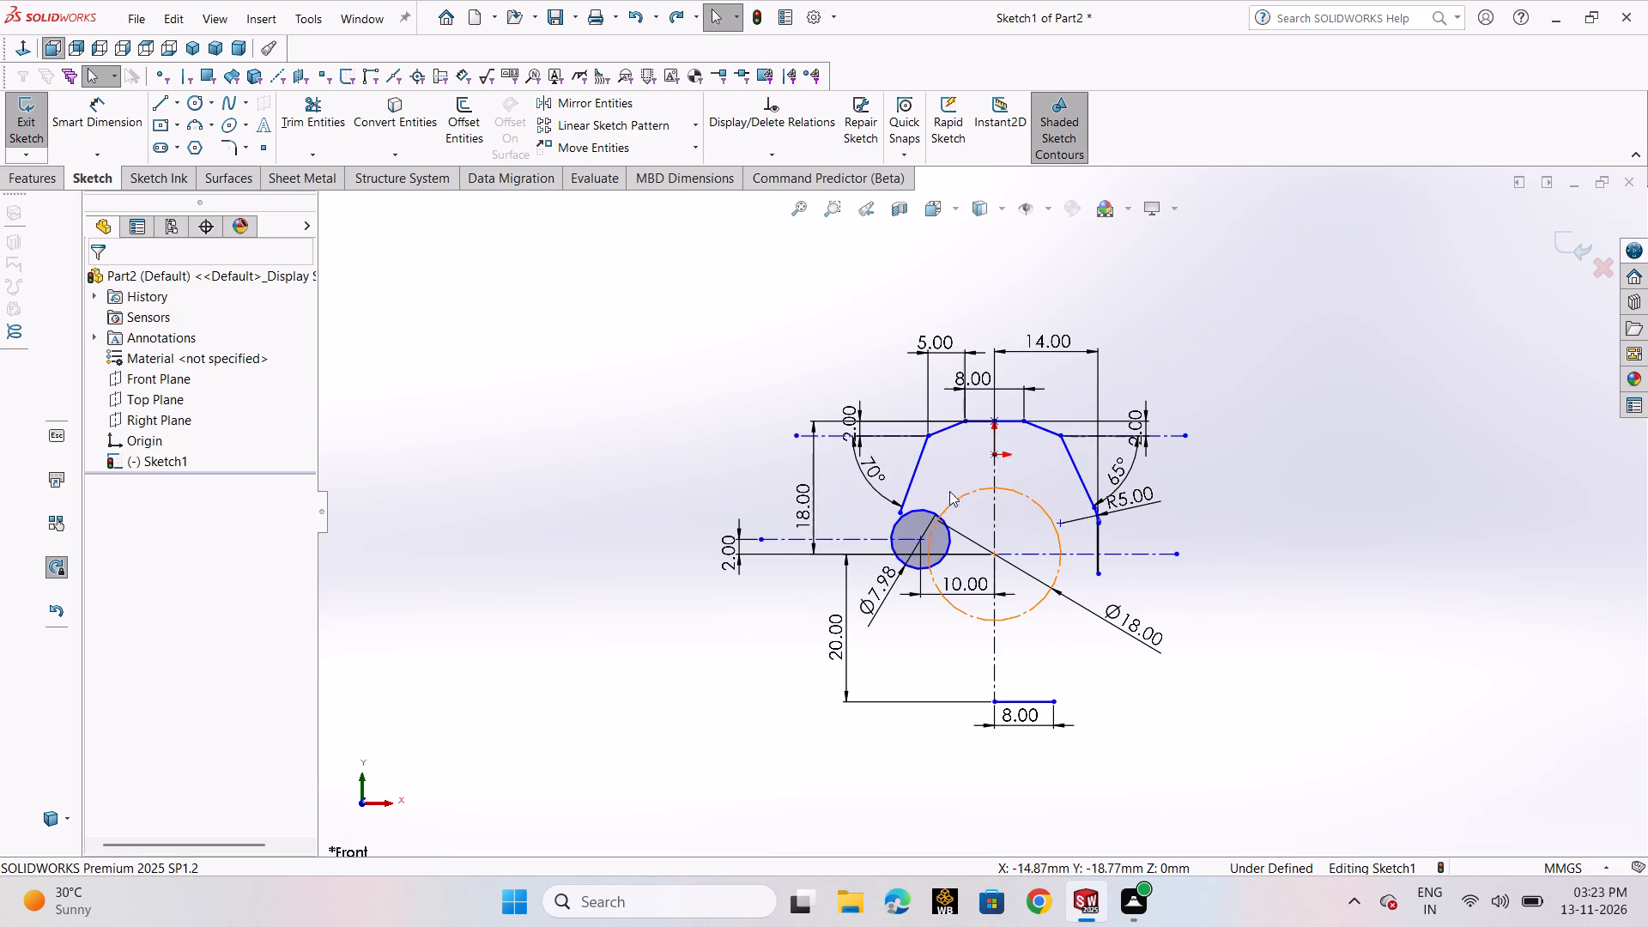
left_click(918, 475)
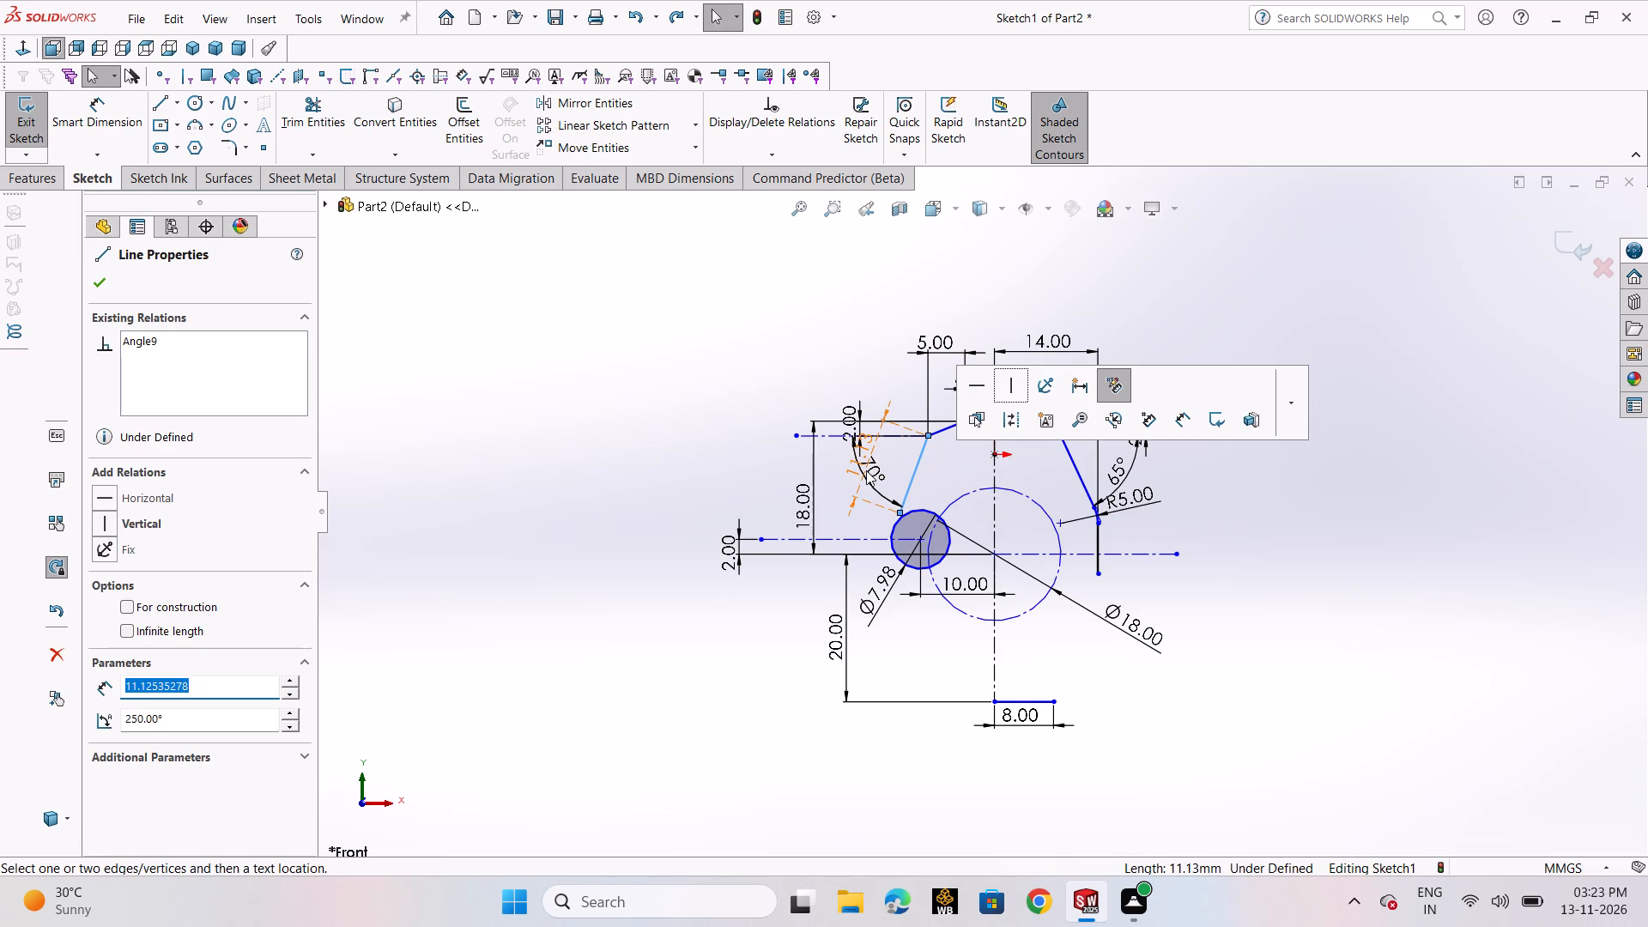
left_click_drag(853, 476, 833, 476)
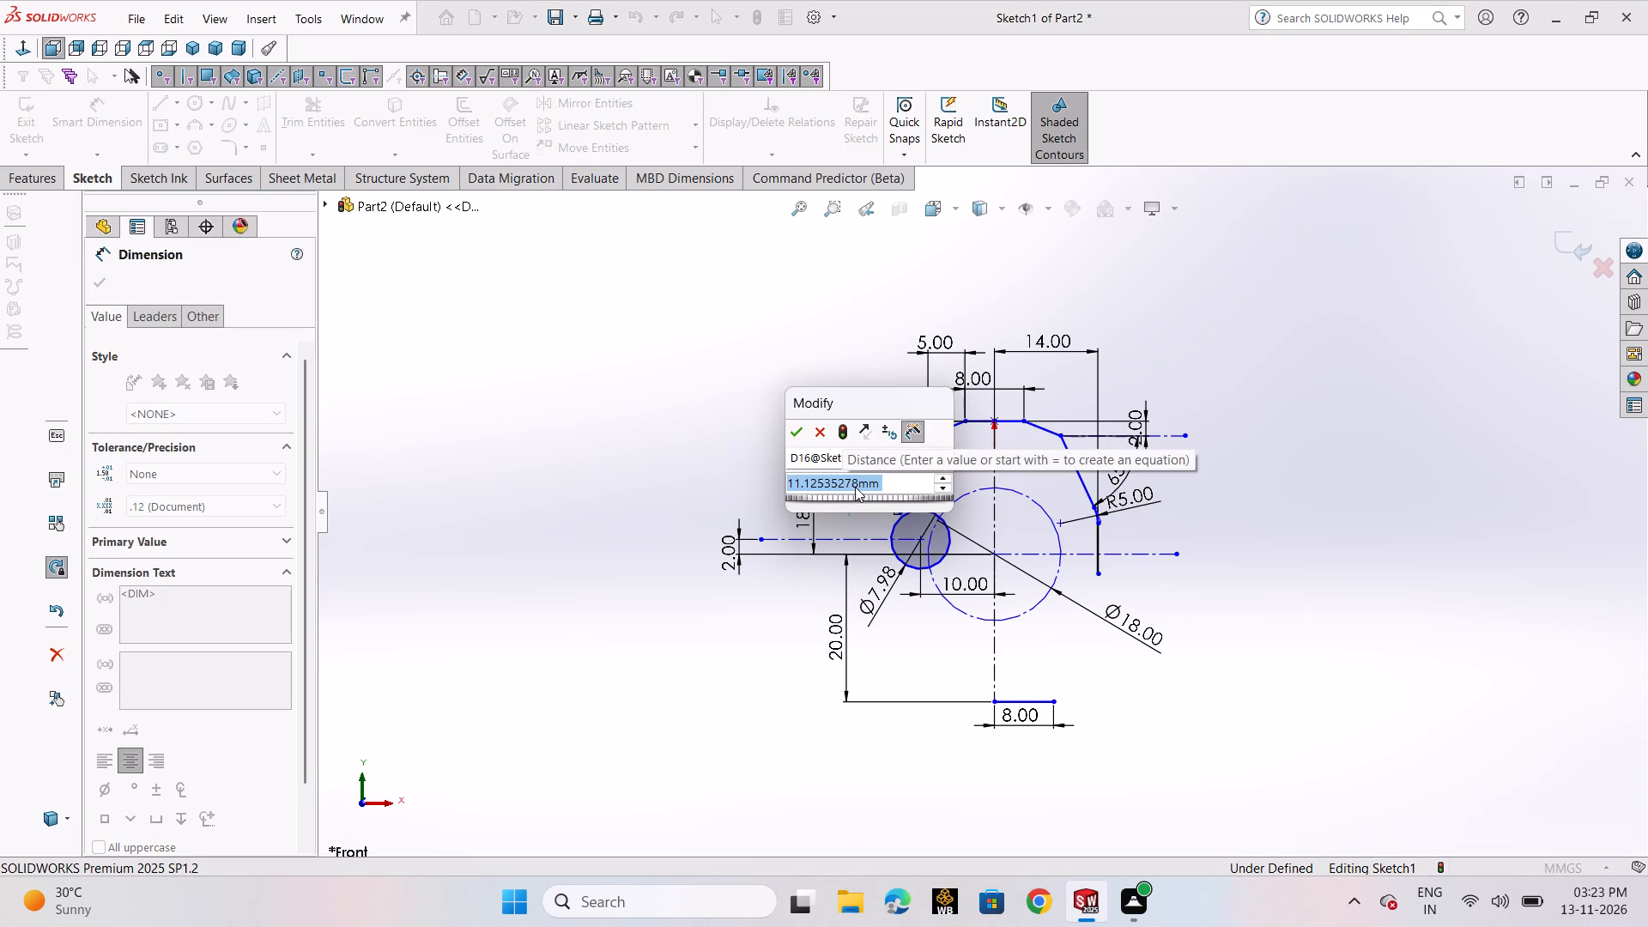
type("20")
key("Return")
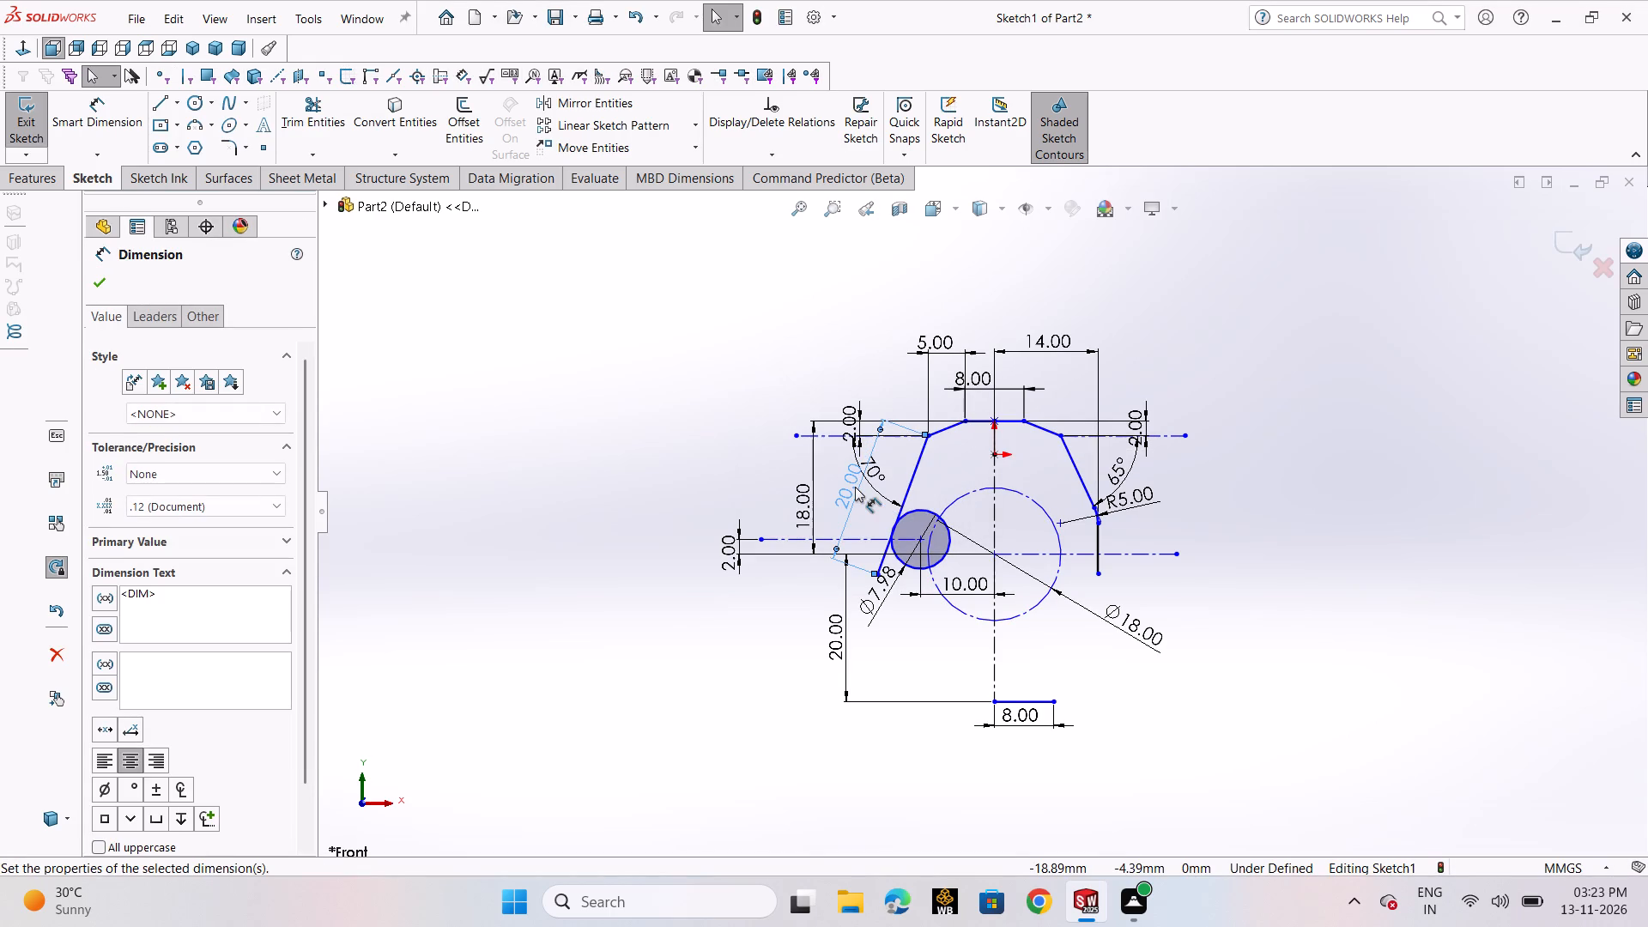
left_click(98, 286)
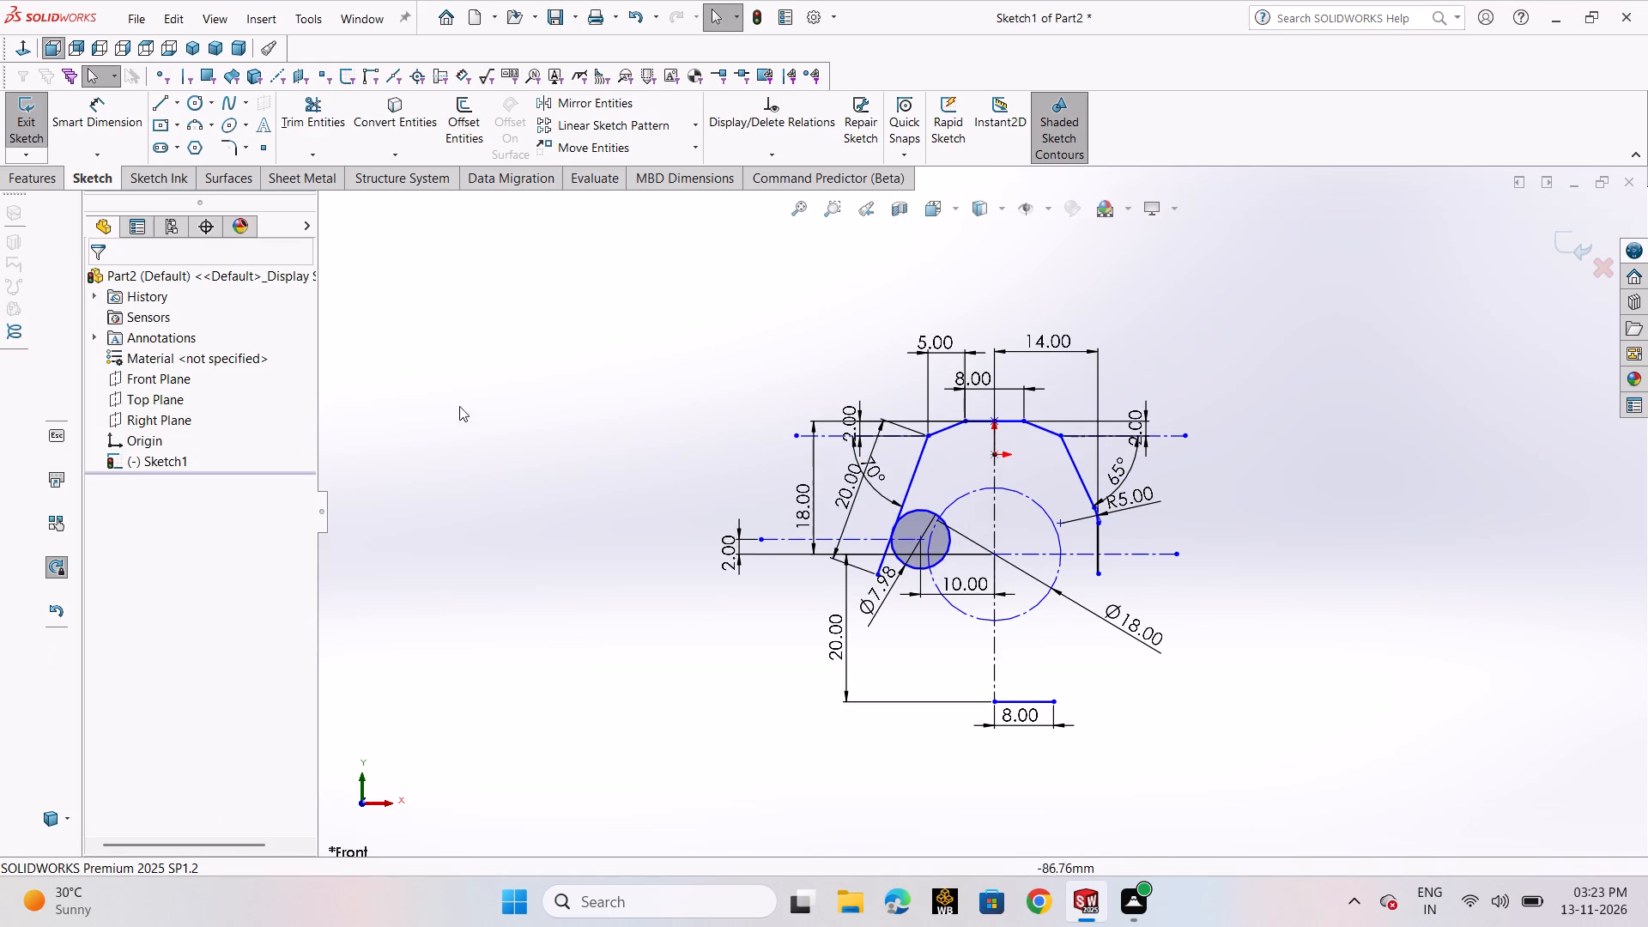
Trim the 70° slanted line and the small circle where they cross, using Trim Entities with Power trim.
scroll(1002, 534, "down", 3)
scroll(857, 463, "down", 2)
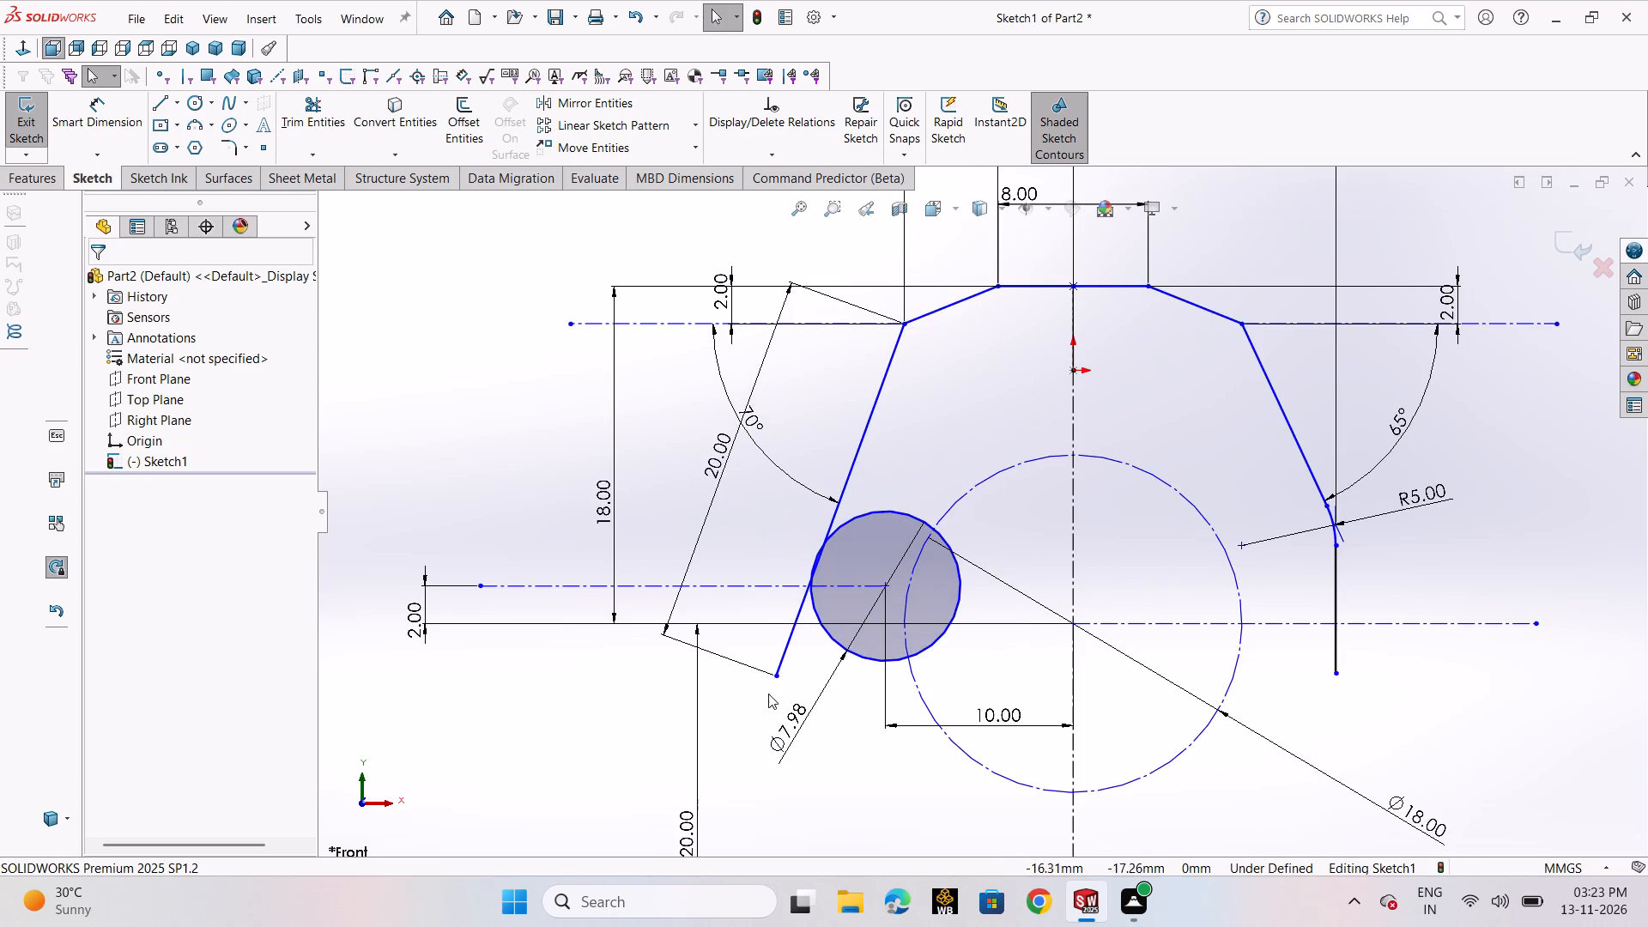
scroll(811, 573, "down", 4)
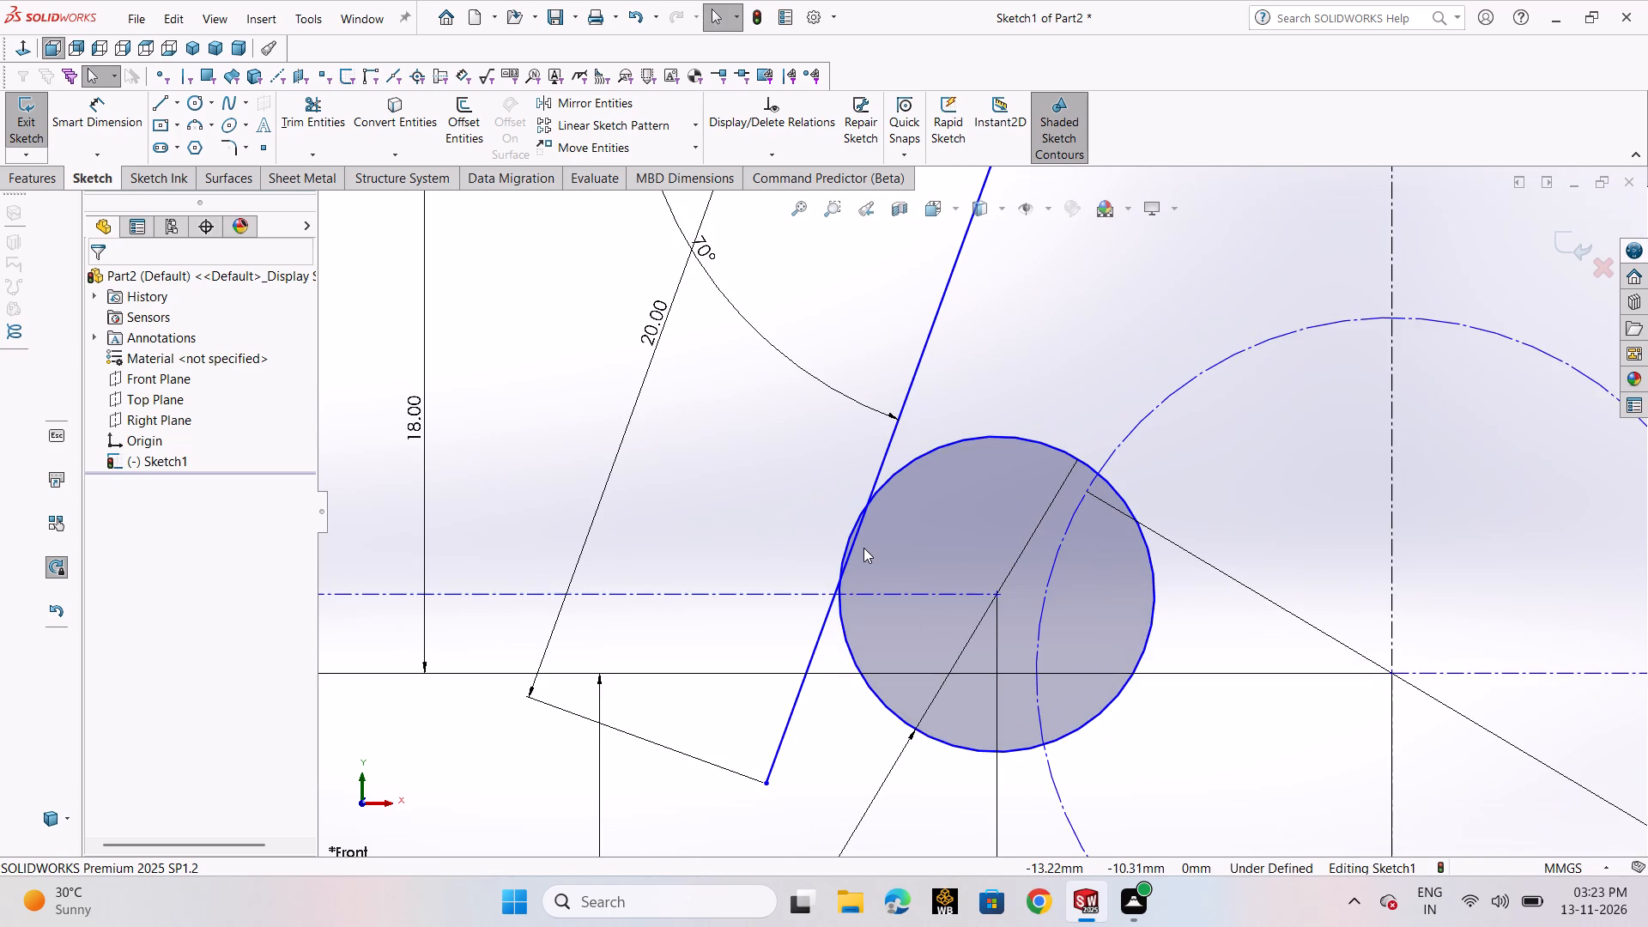
scroll(863, 548, "down", 2)
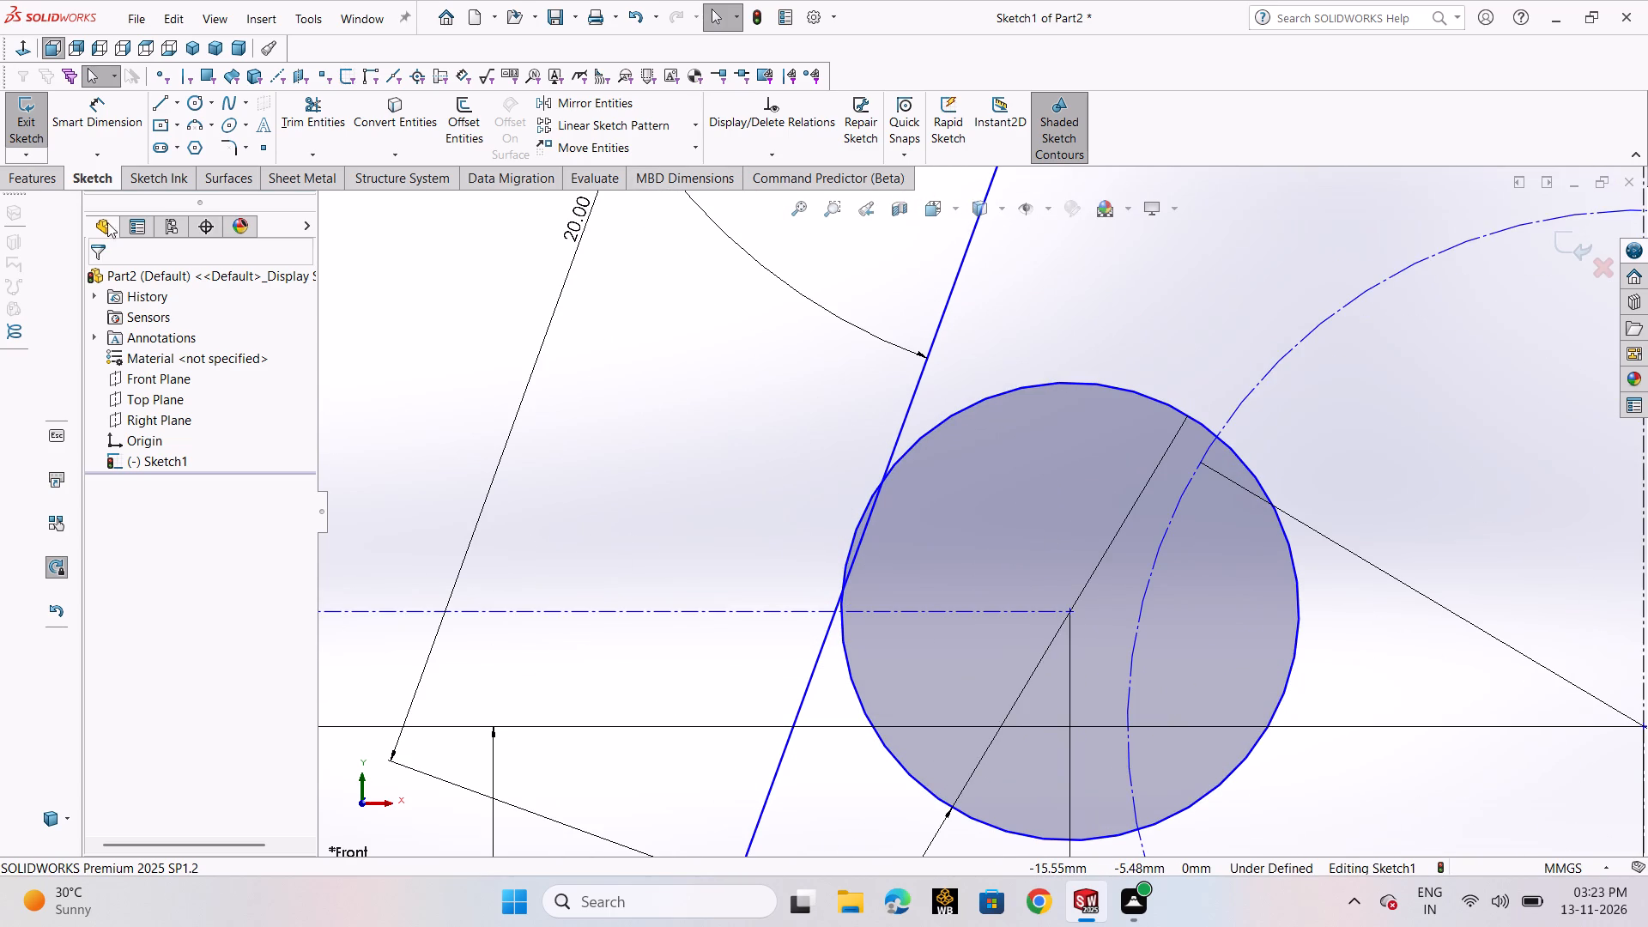
left_click(309, 128)
scroll(842, 506, "down", 2)
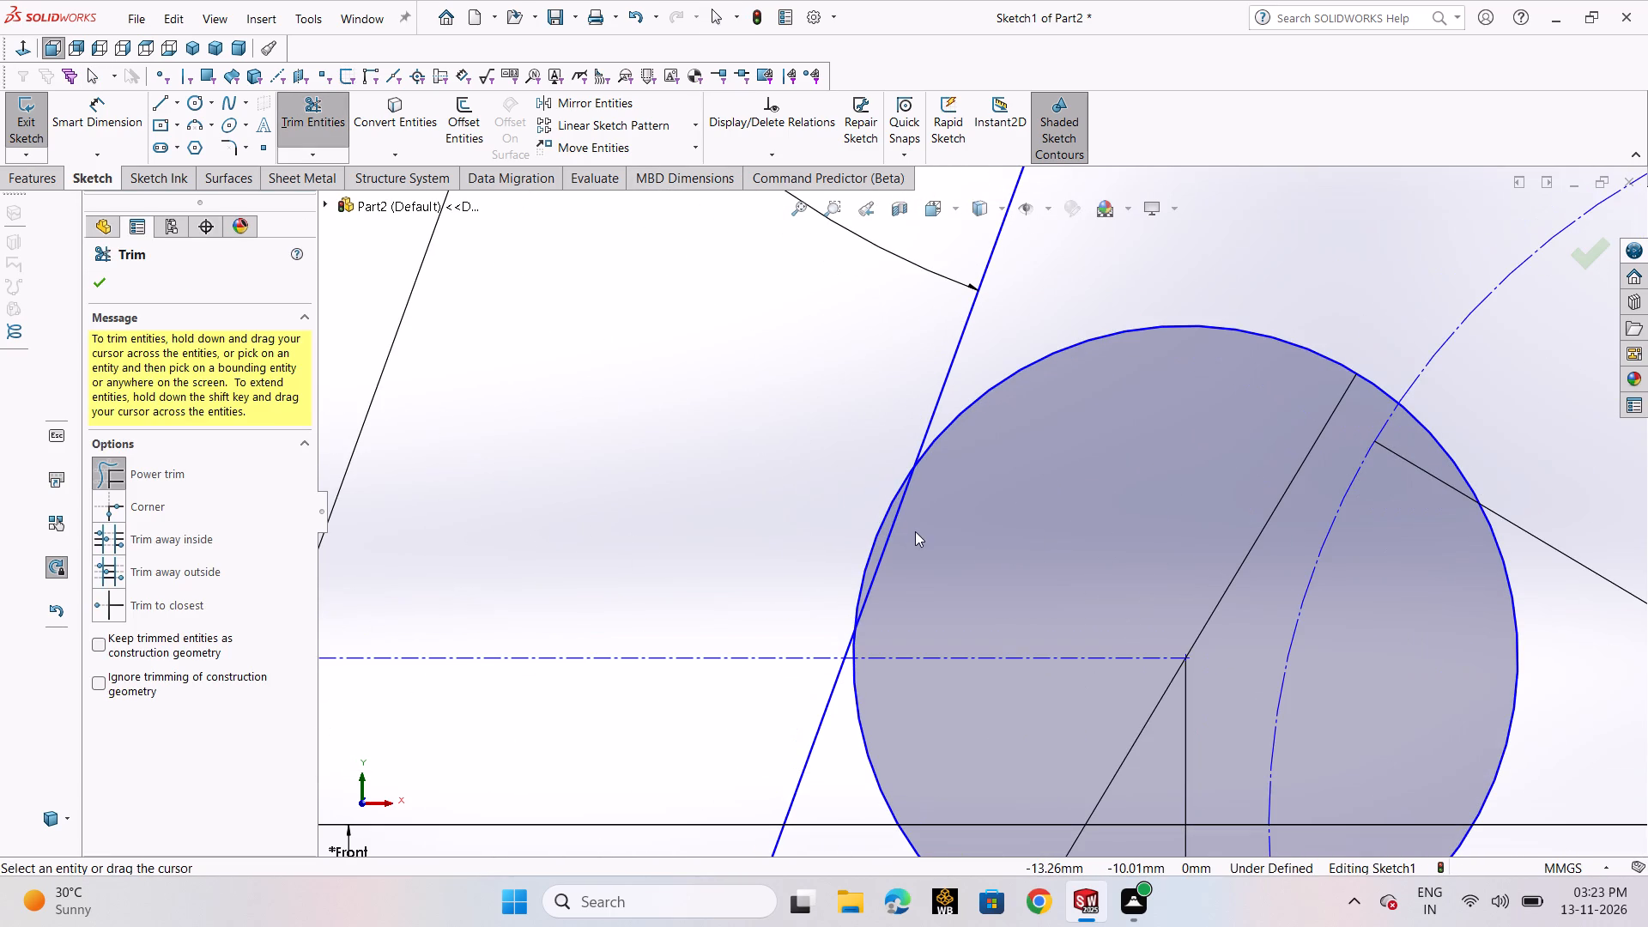
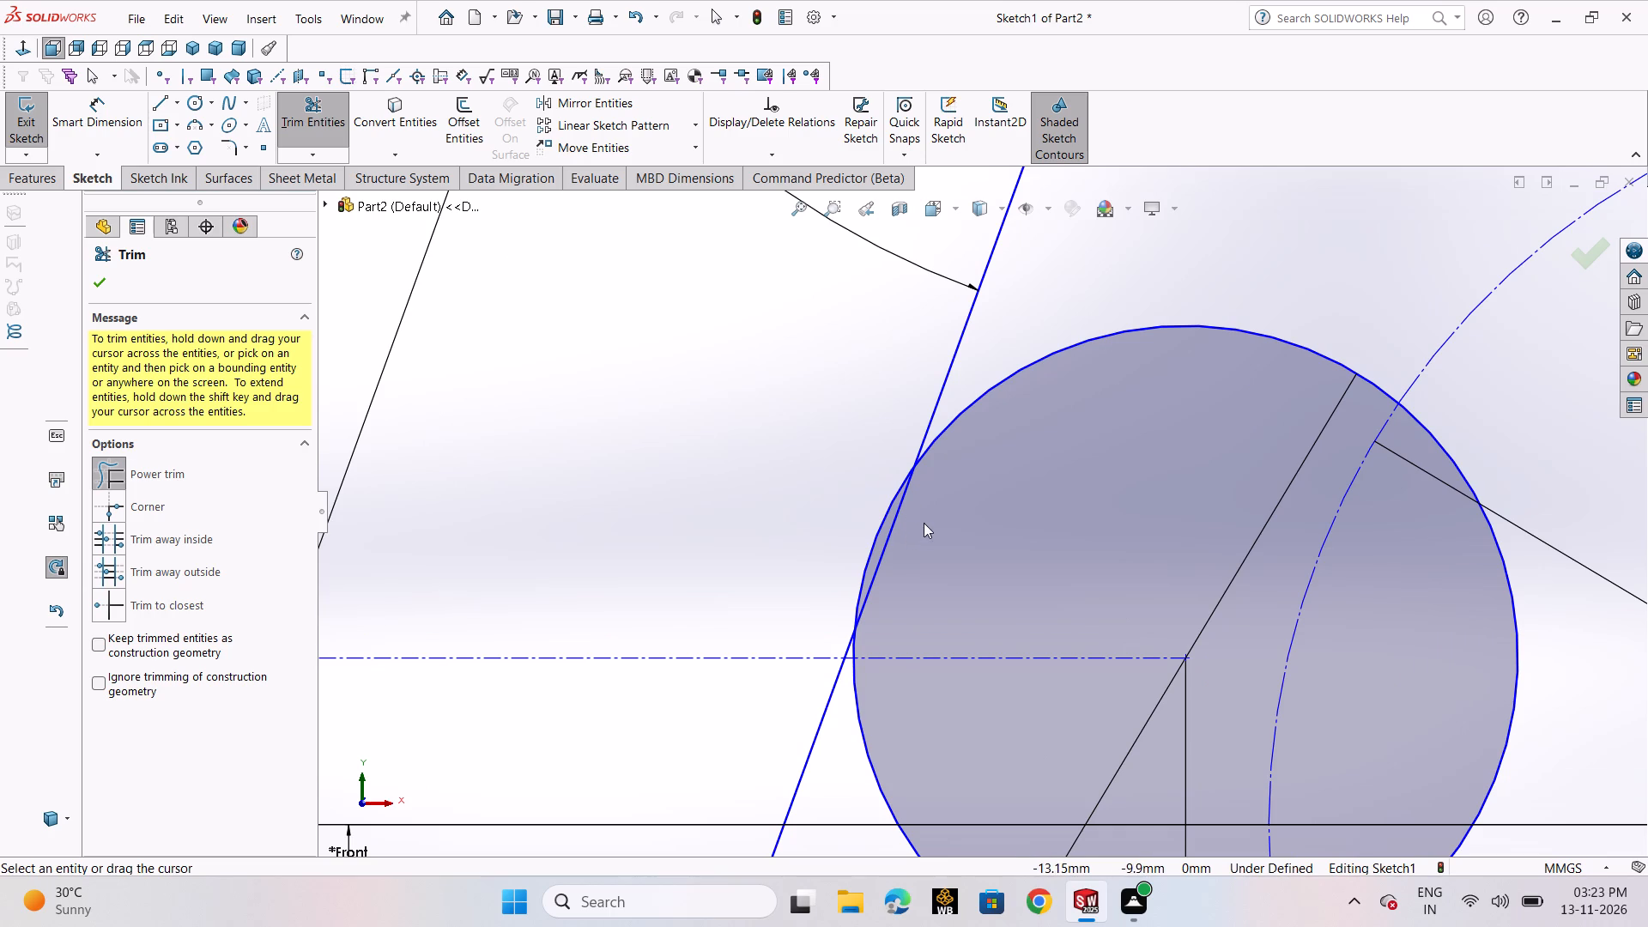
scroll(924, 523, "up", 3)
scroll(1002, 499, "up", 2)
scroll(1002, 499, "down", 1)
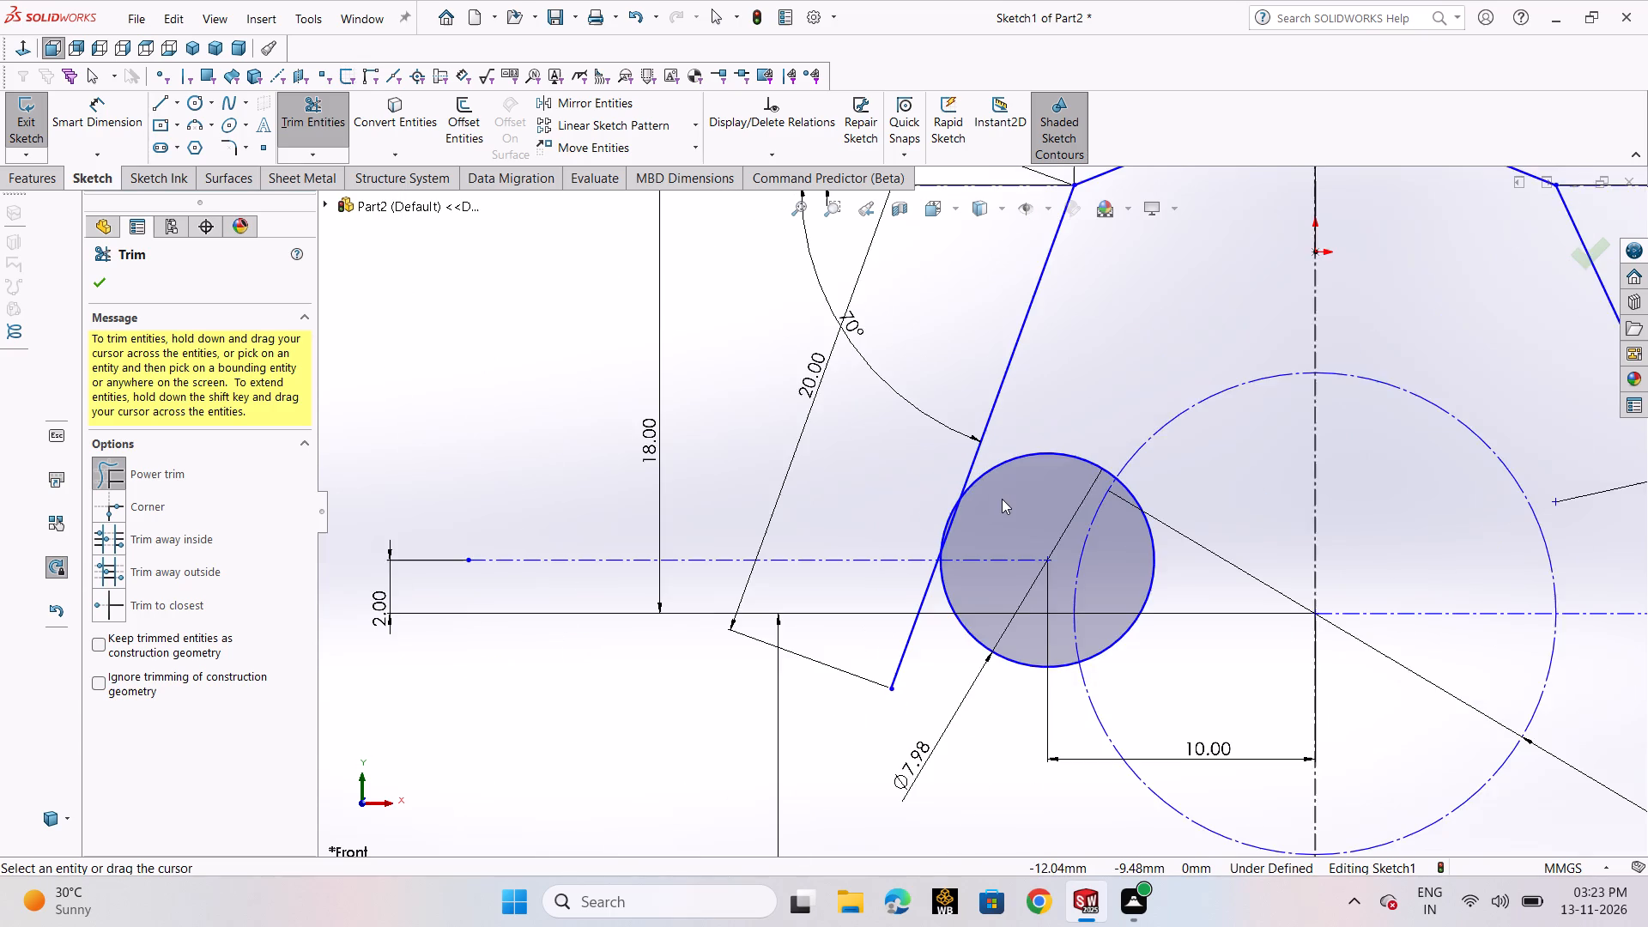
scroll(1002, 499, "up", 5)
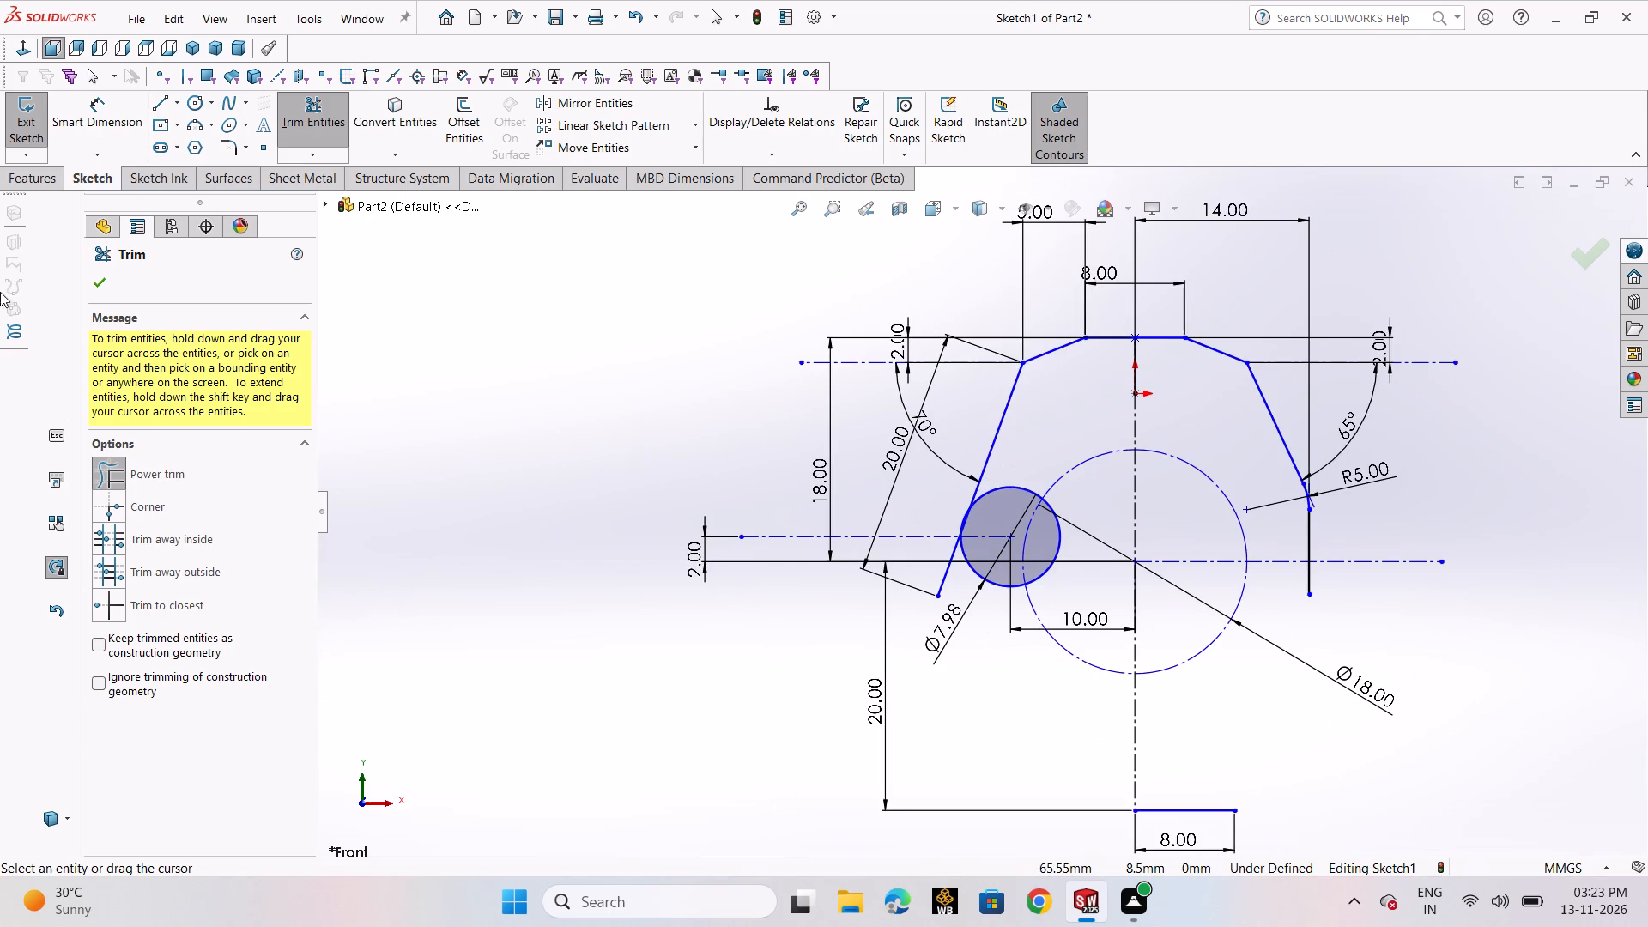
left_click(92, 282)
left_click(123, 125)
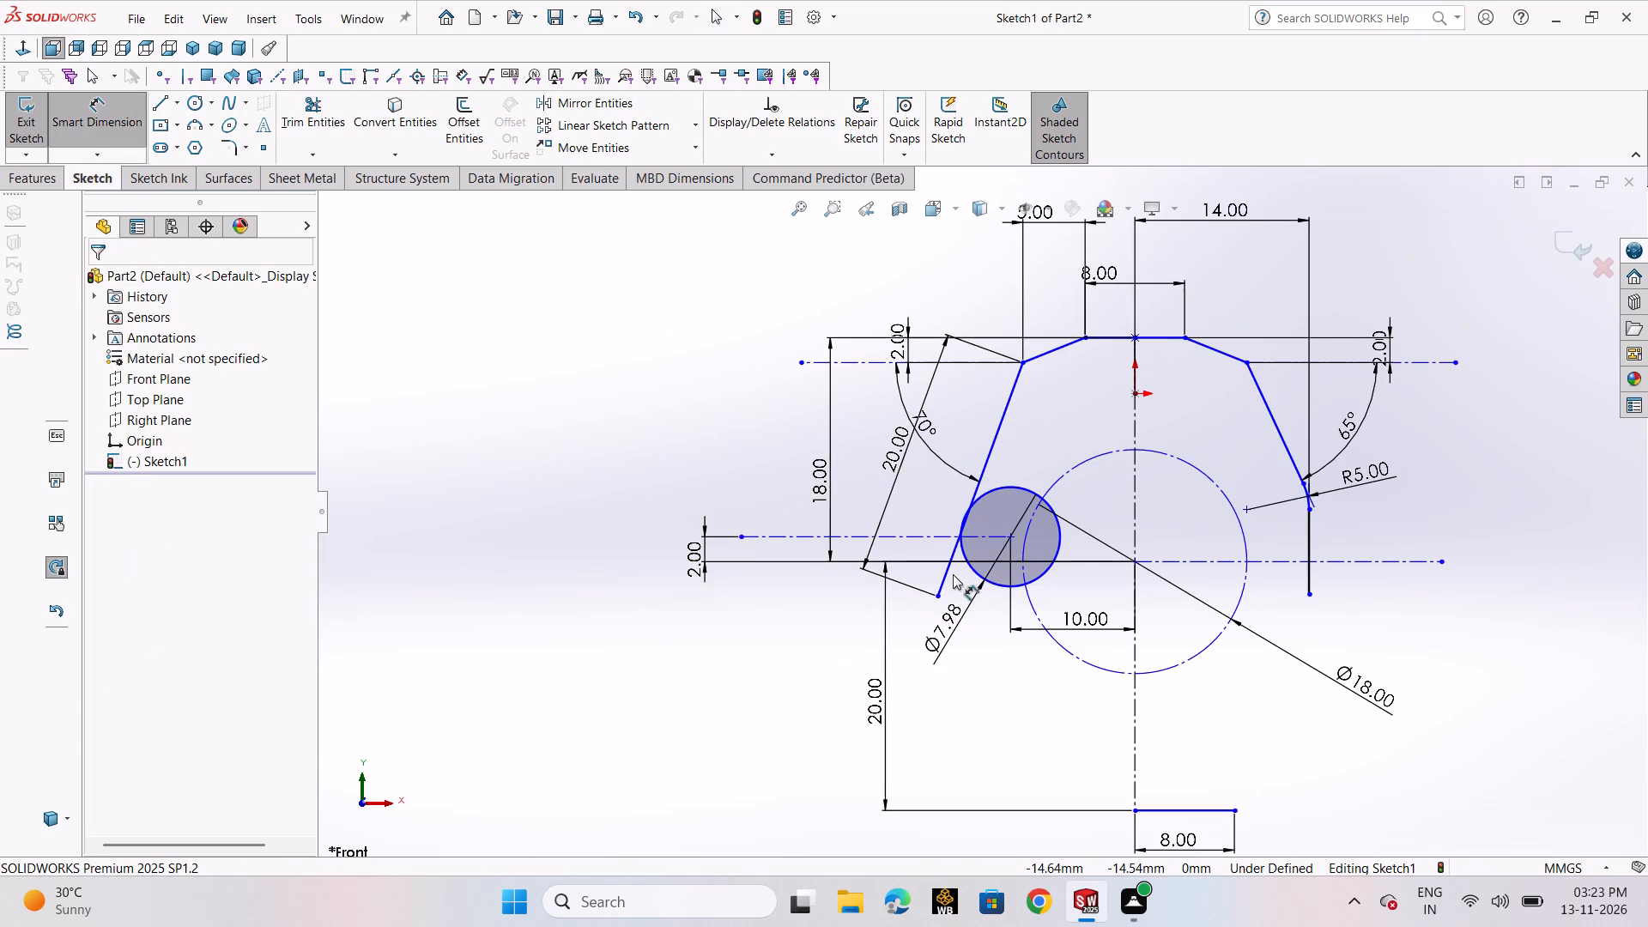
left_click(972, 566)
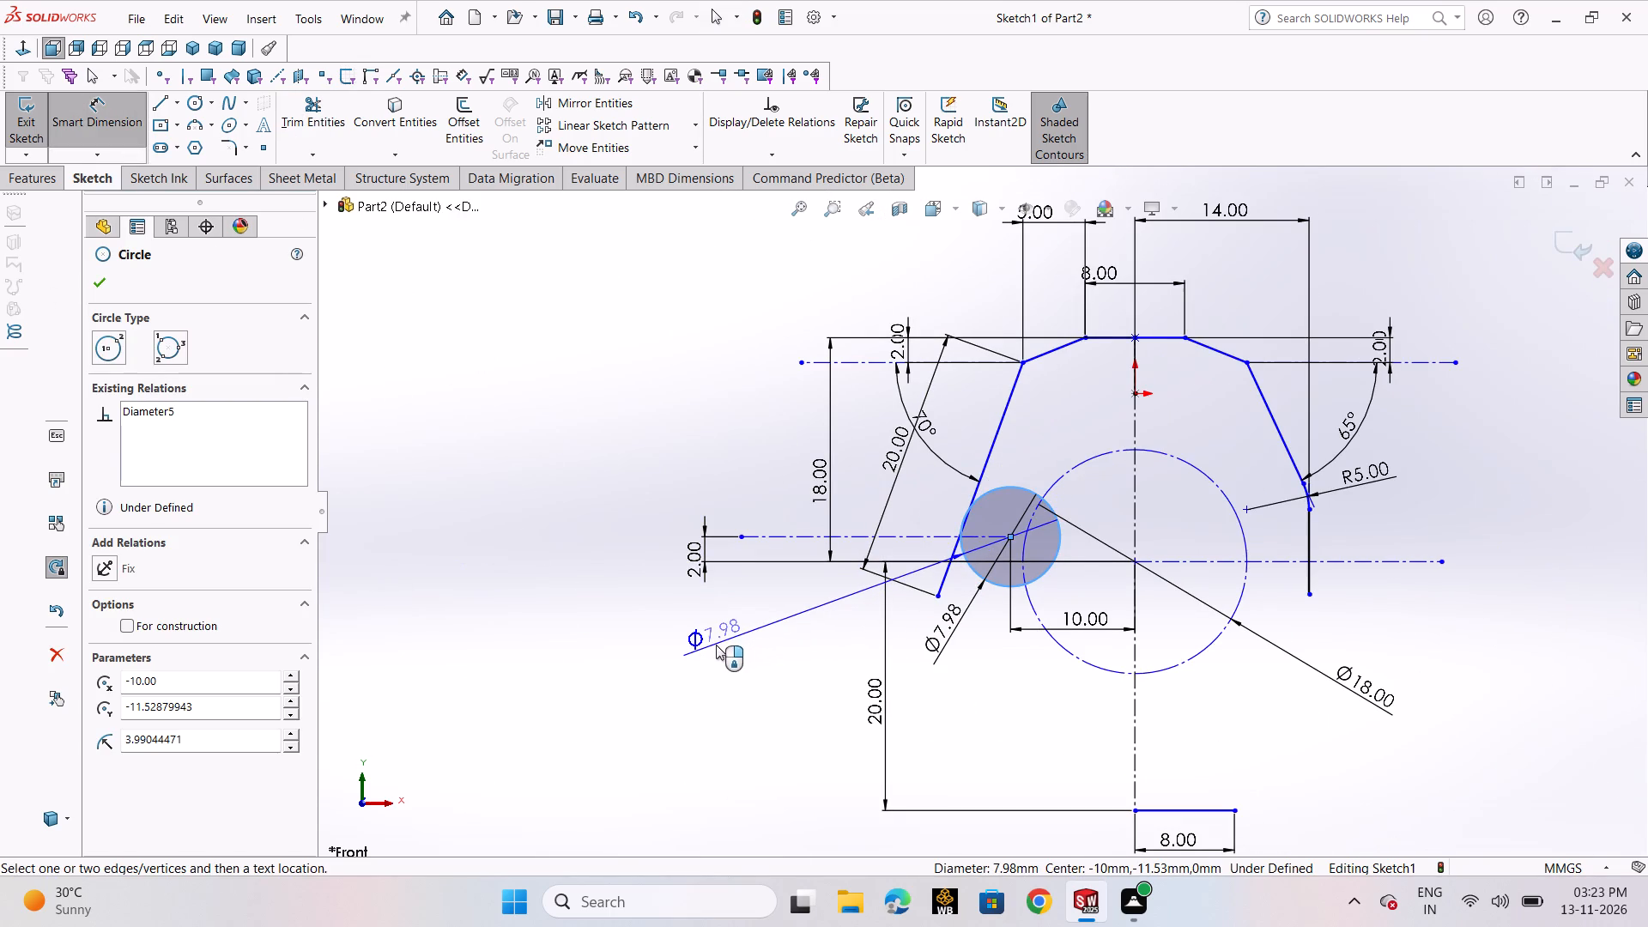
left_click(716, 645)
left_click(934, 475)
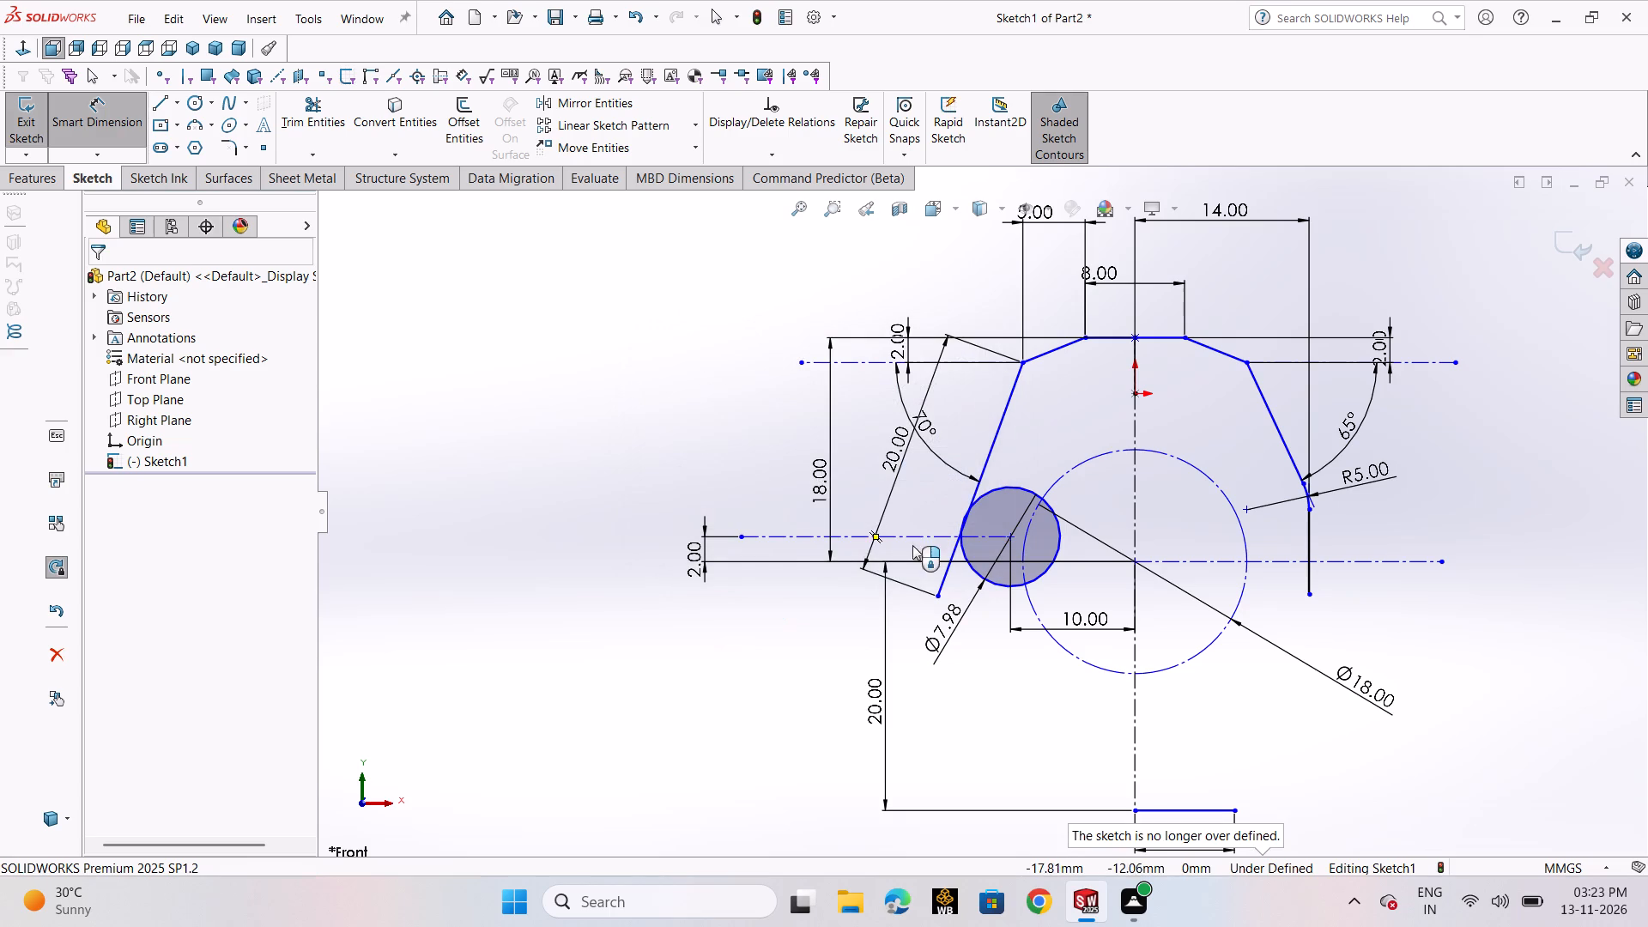
Set the small circle's existing diameter dimension to 8 mm.
double_click(960, 621)
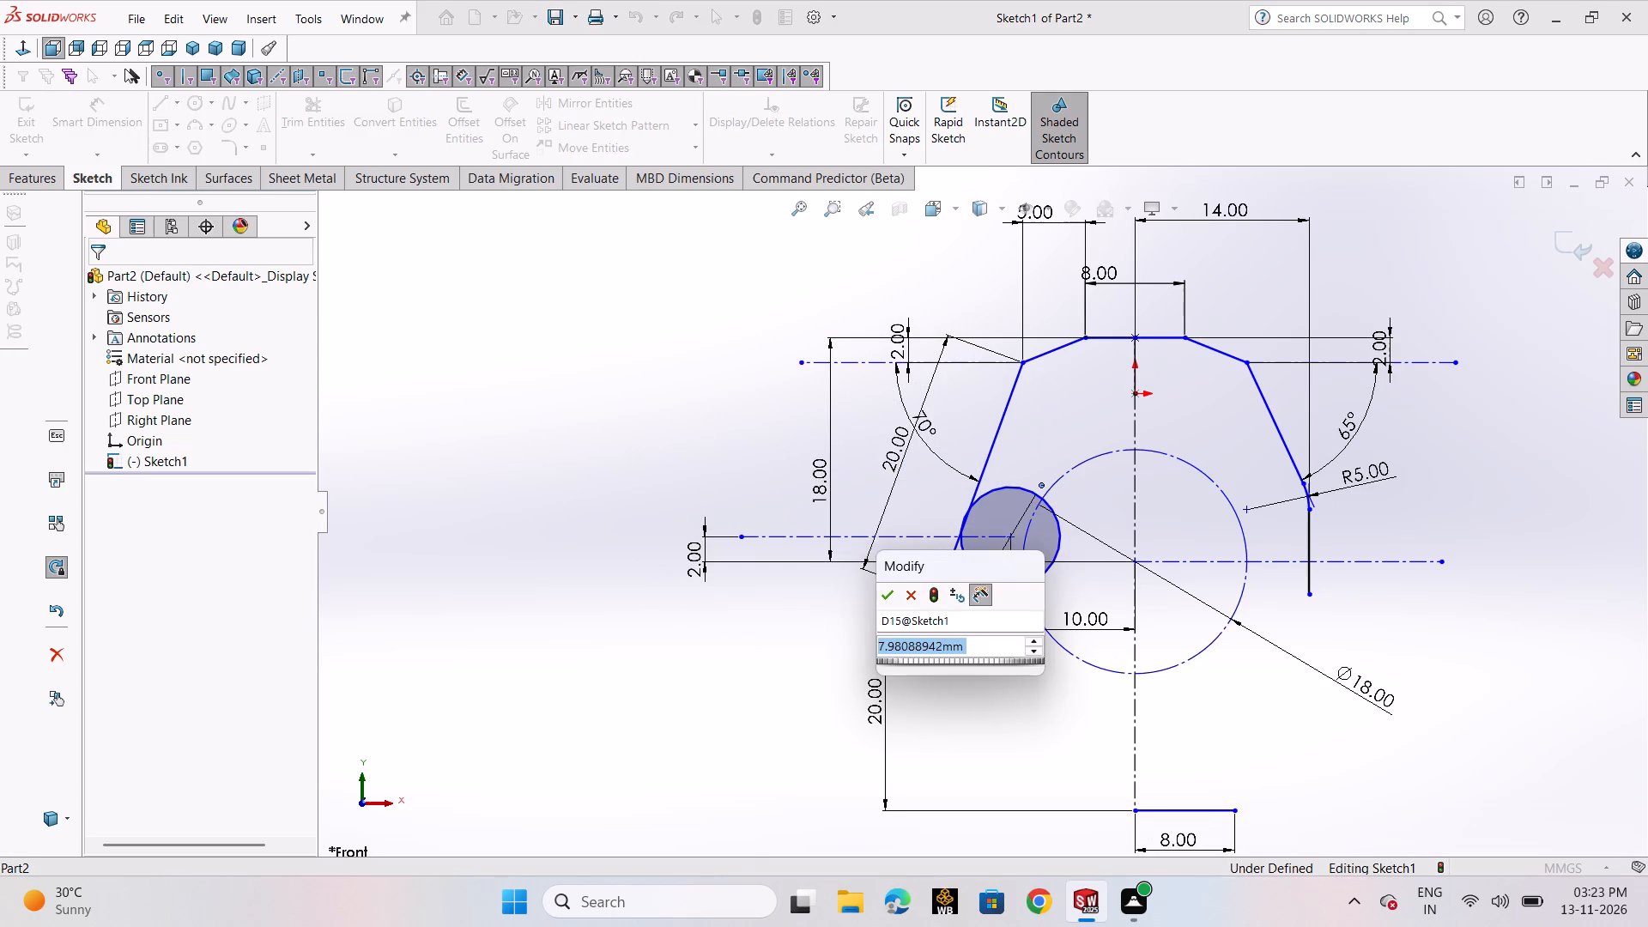
key("8")
key("Return")
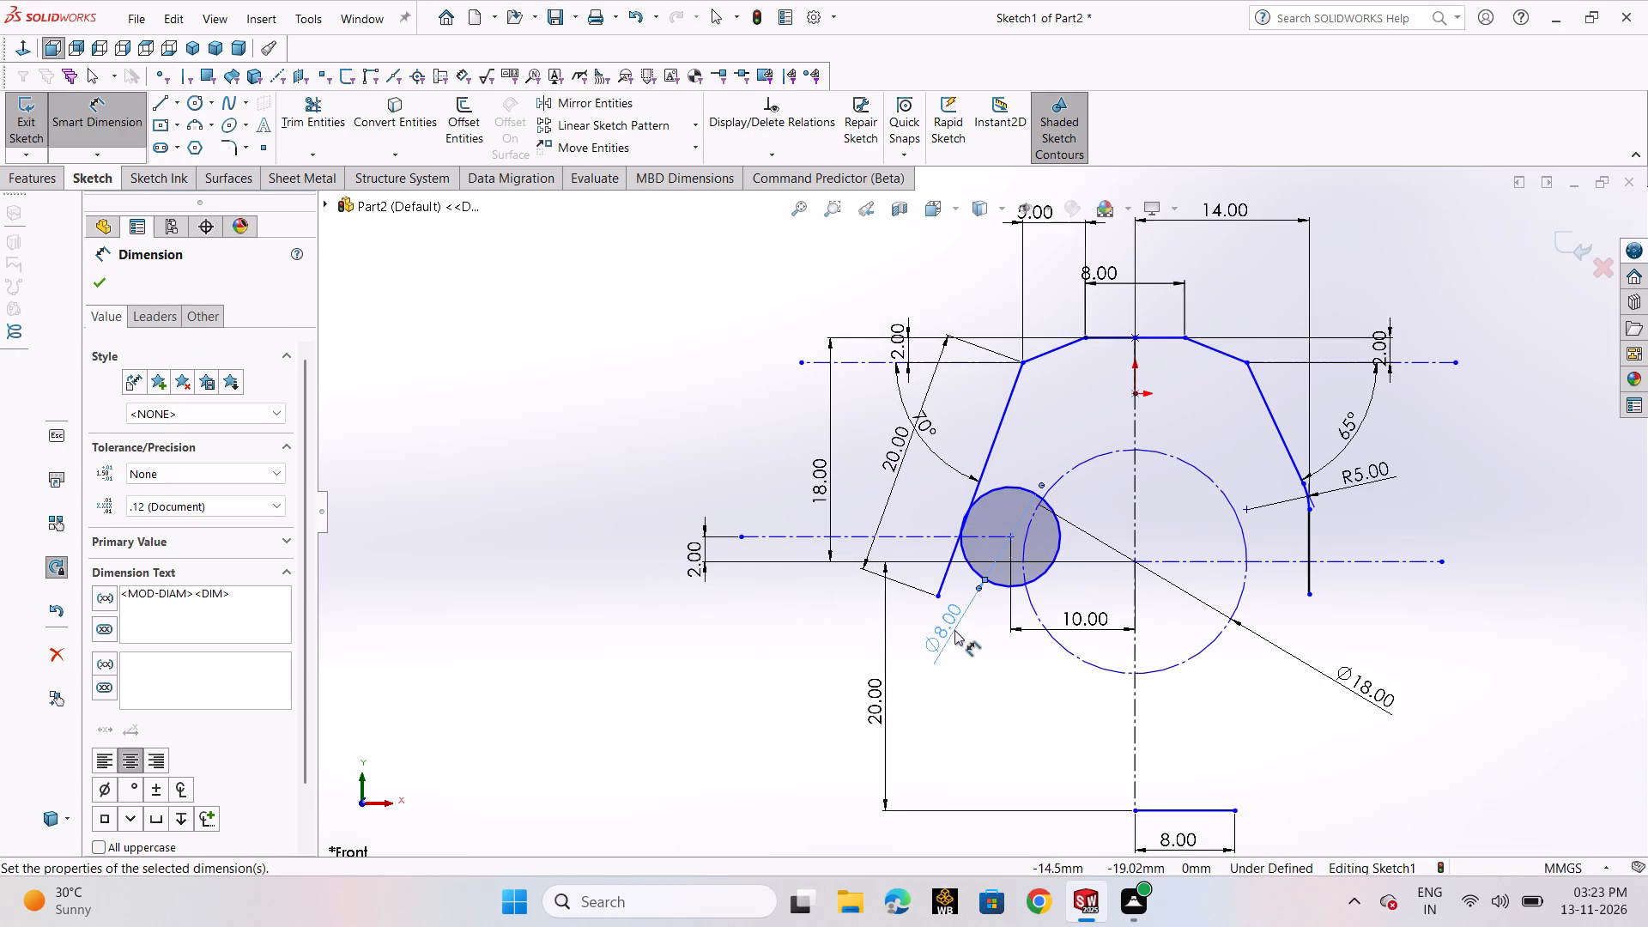
left_click(108, 277)
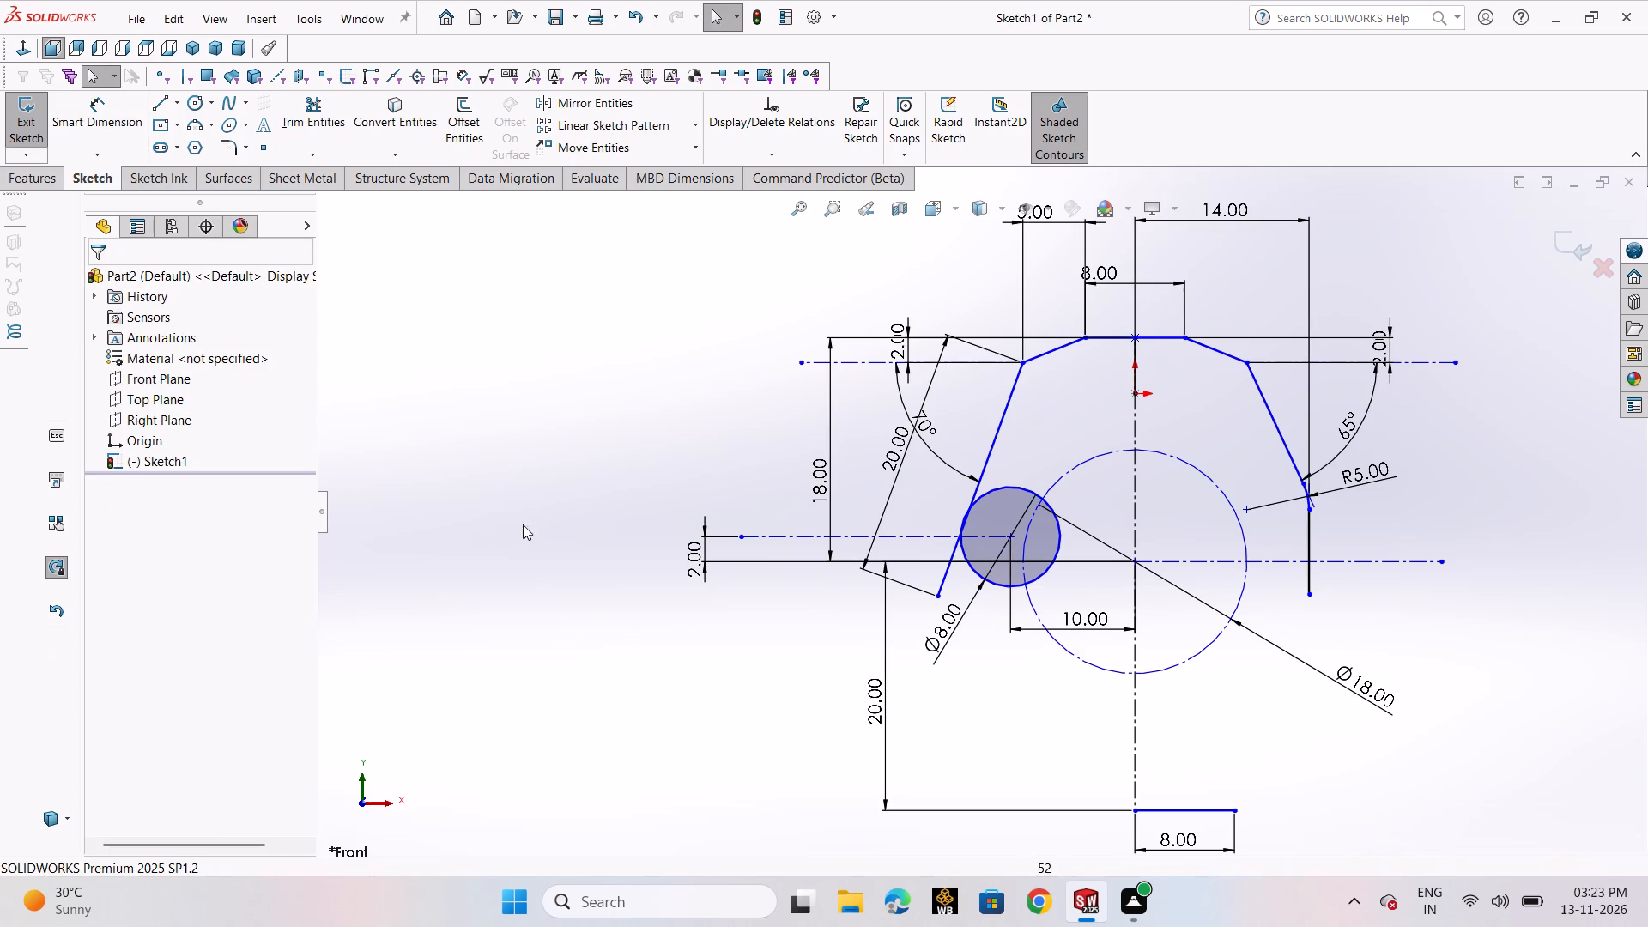
Delete the 20 mm length dimension from the 70° slanted line.
left_click(897, 464)
key("Delete")
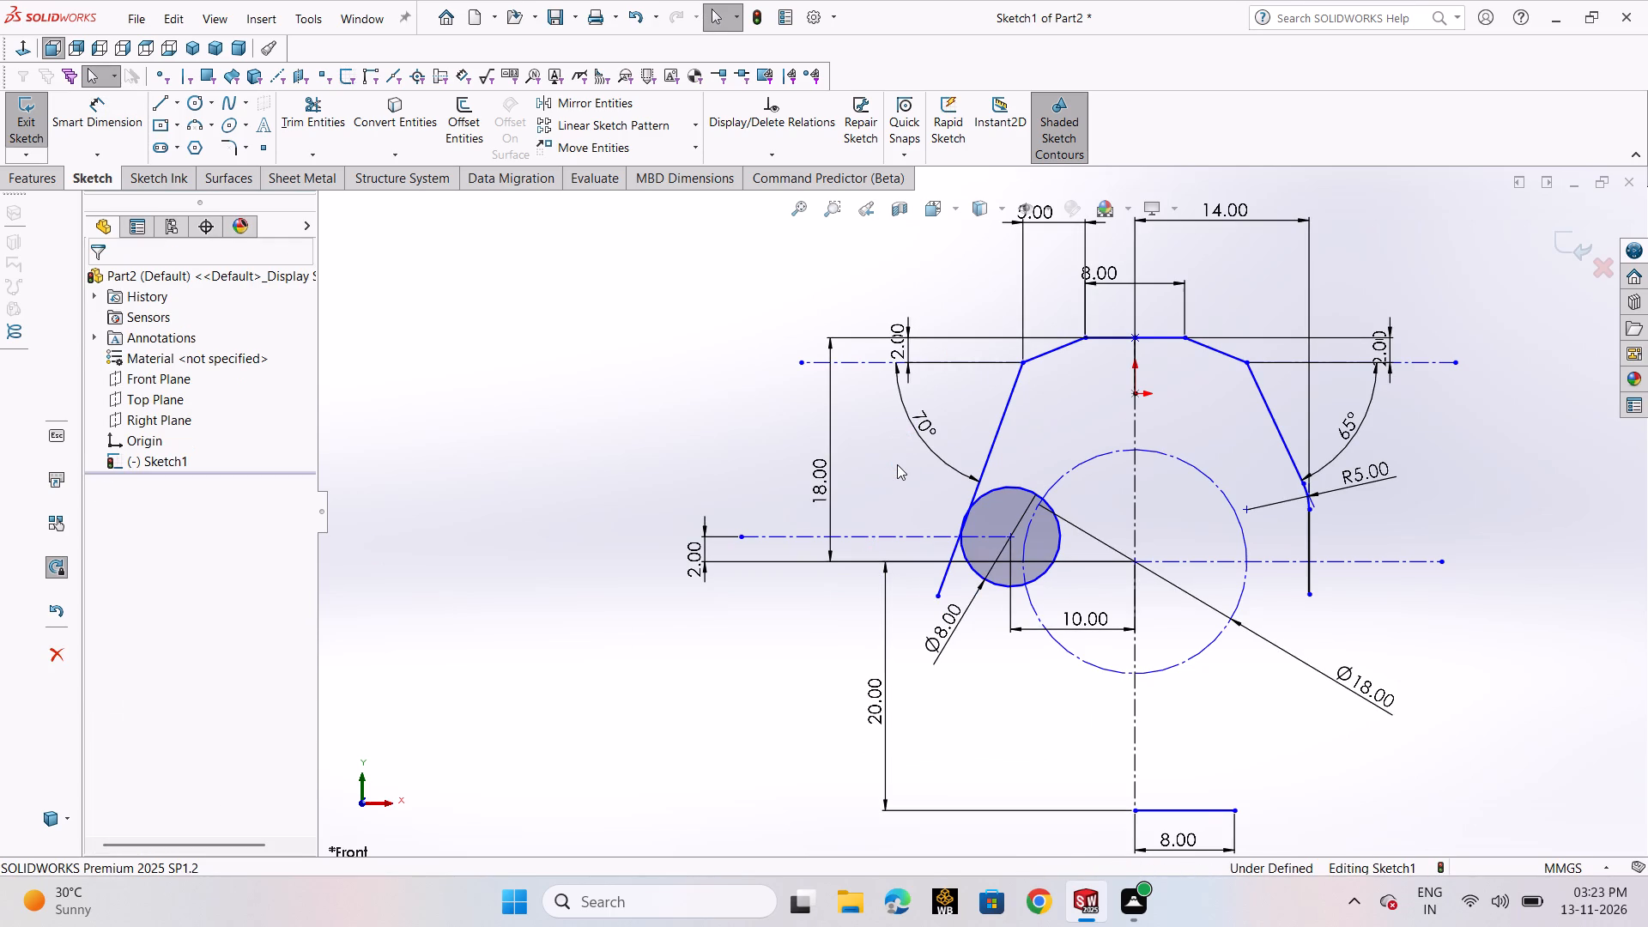
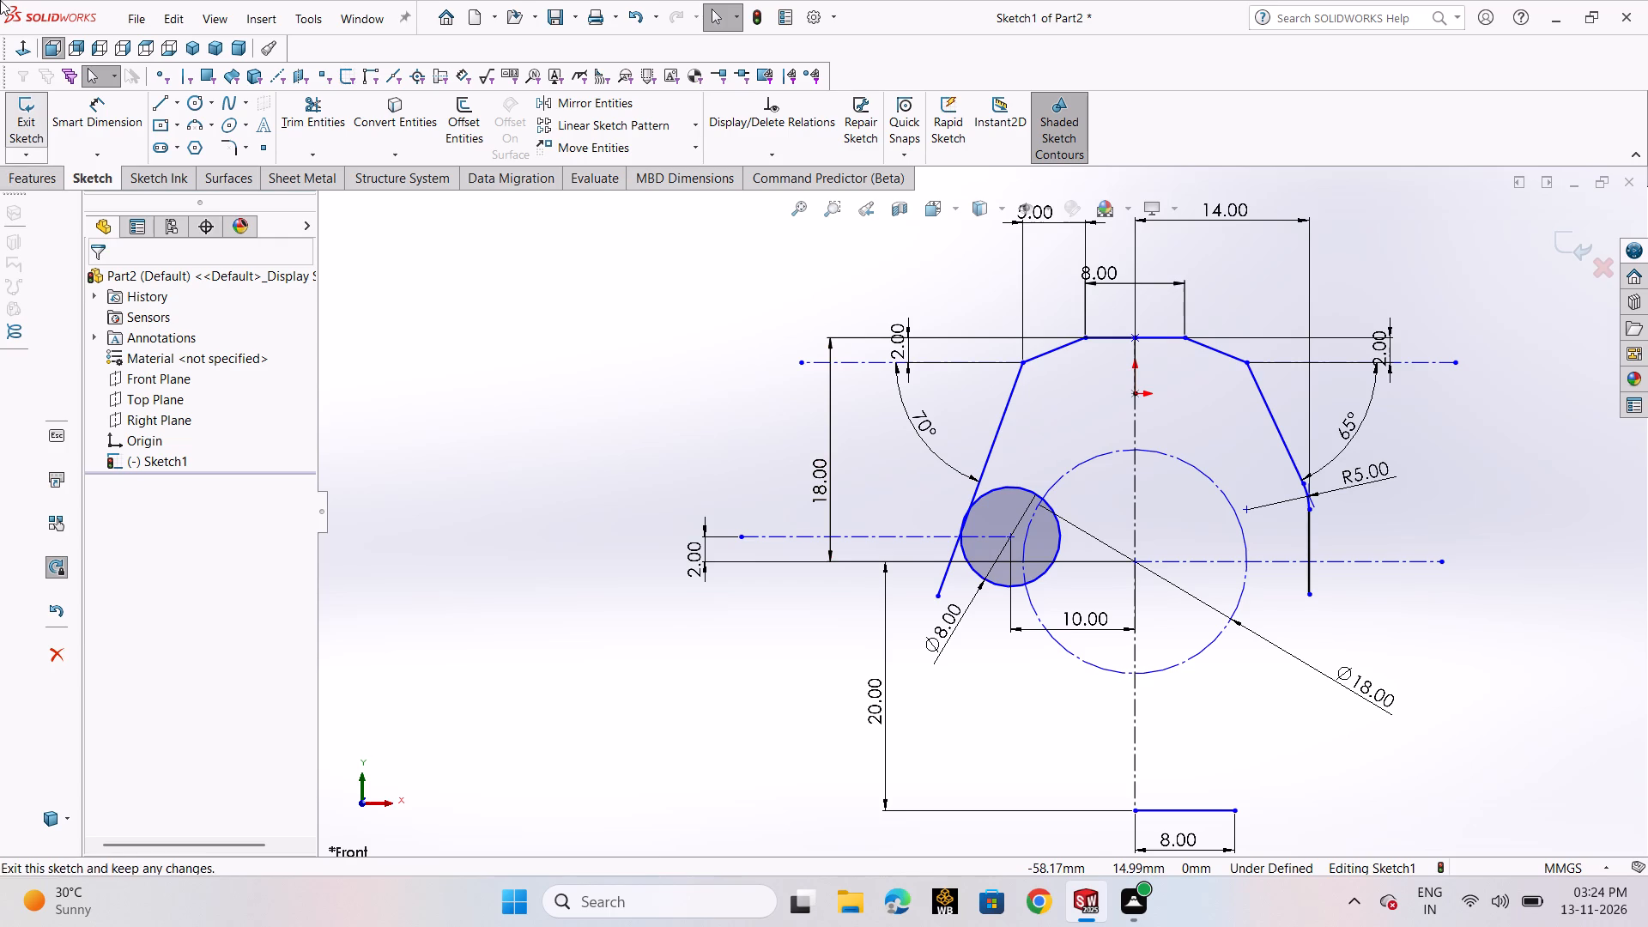
Add a tangent relation between the left 70° slanted line and the 8 mm circle.
left_click(754, 148)
left_click(781, 196)
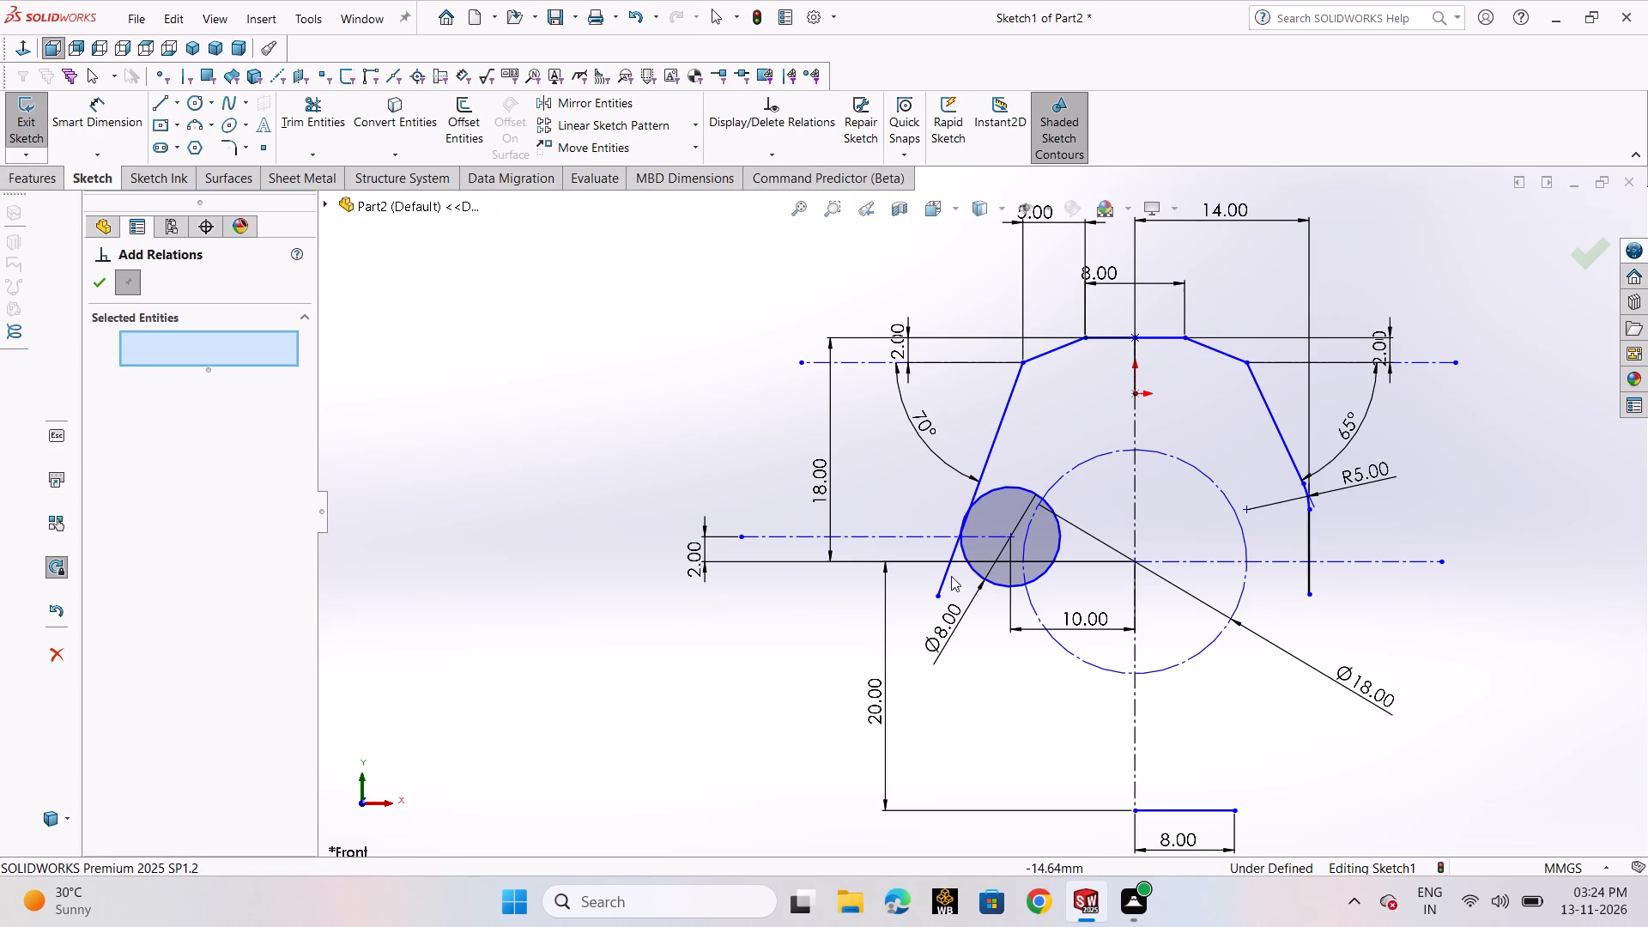
left_click(948, 579)
scroll(981, 532, "down", 3)
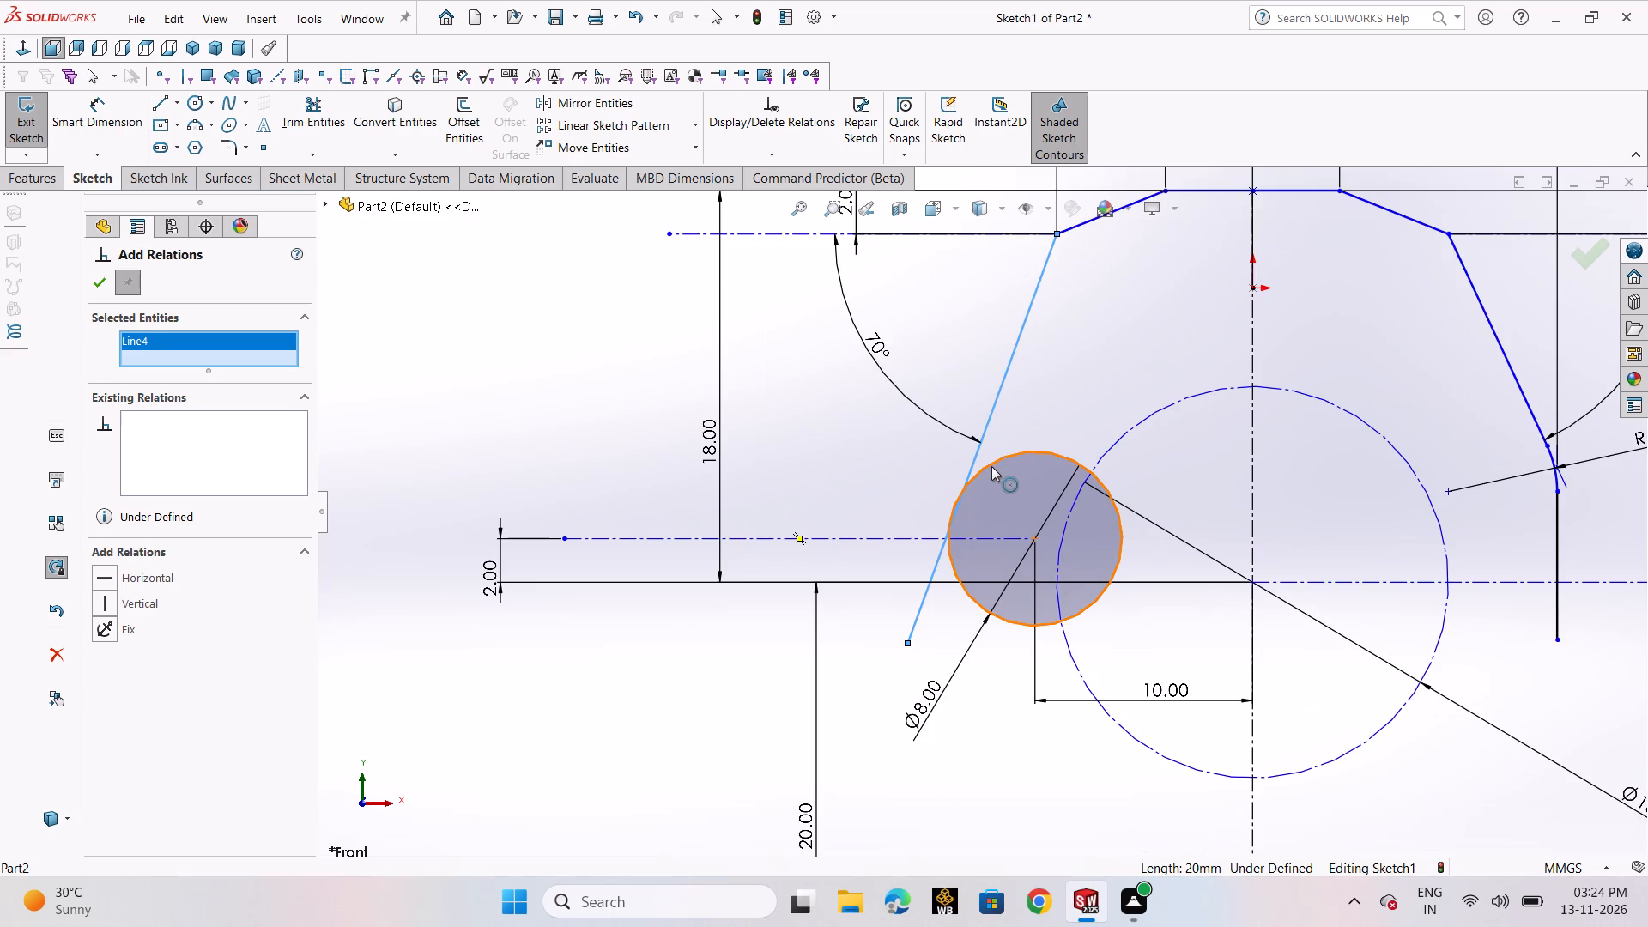
left_click(991, 466)
left_click(143, 603)
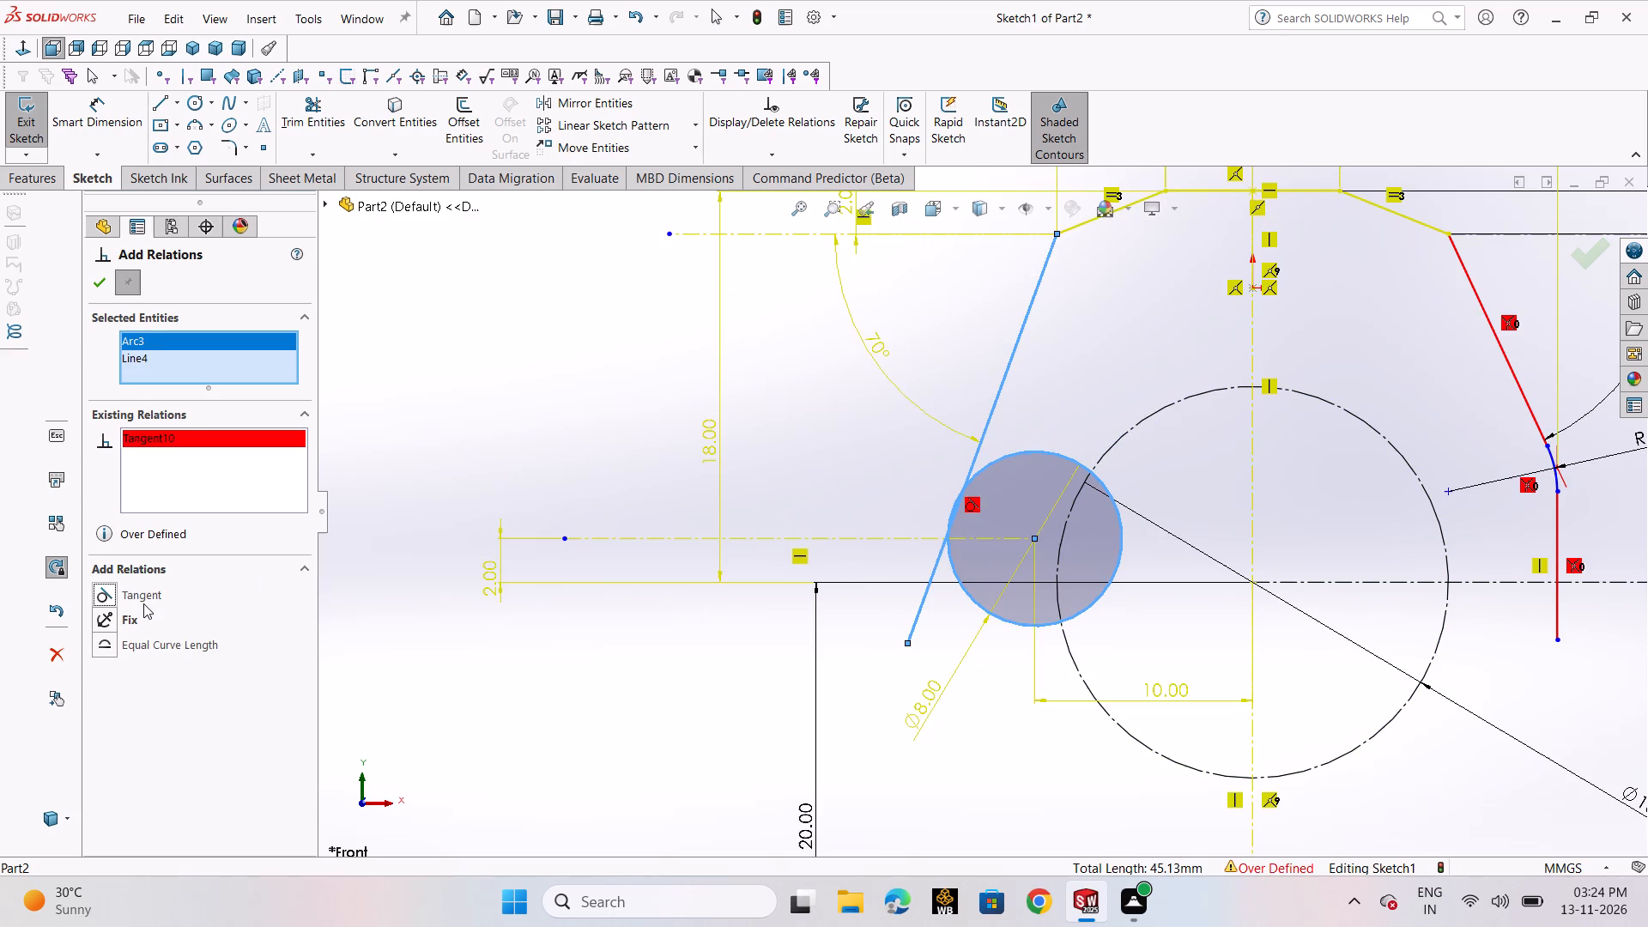
left_click(99, 287)
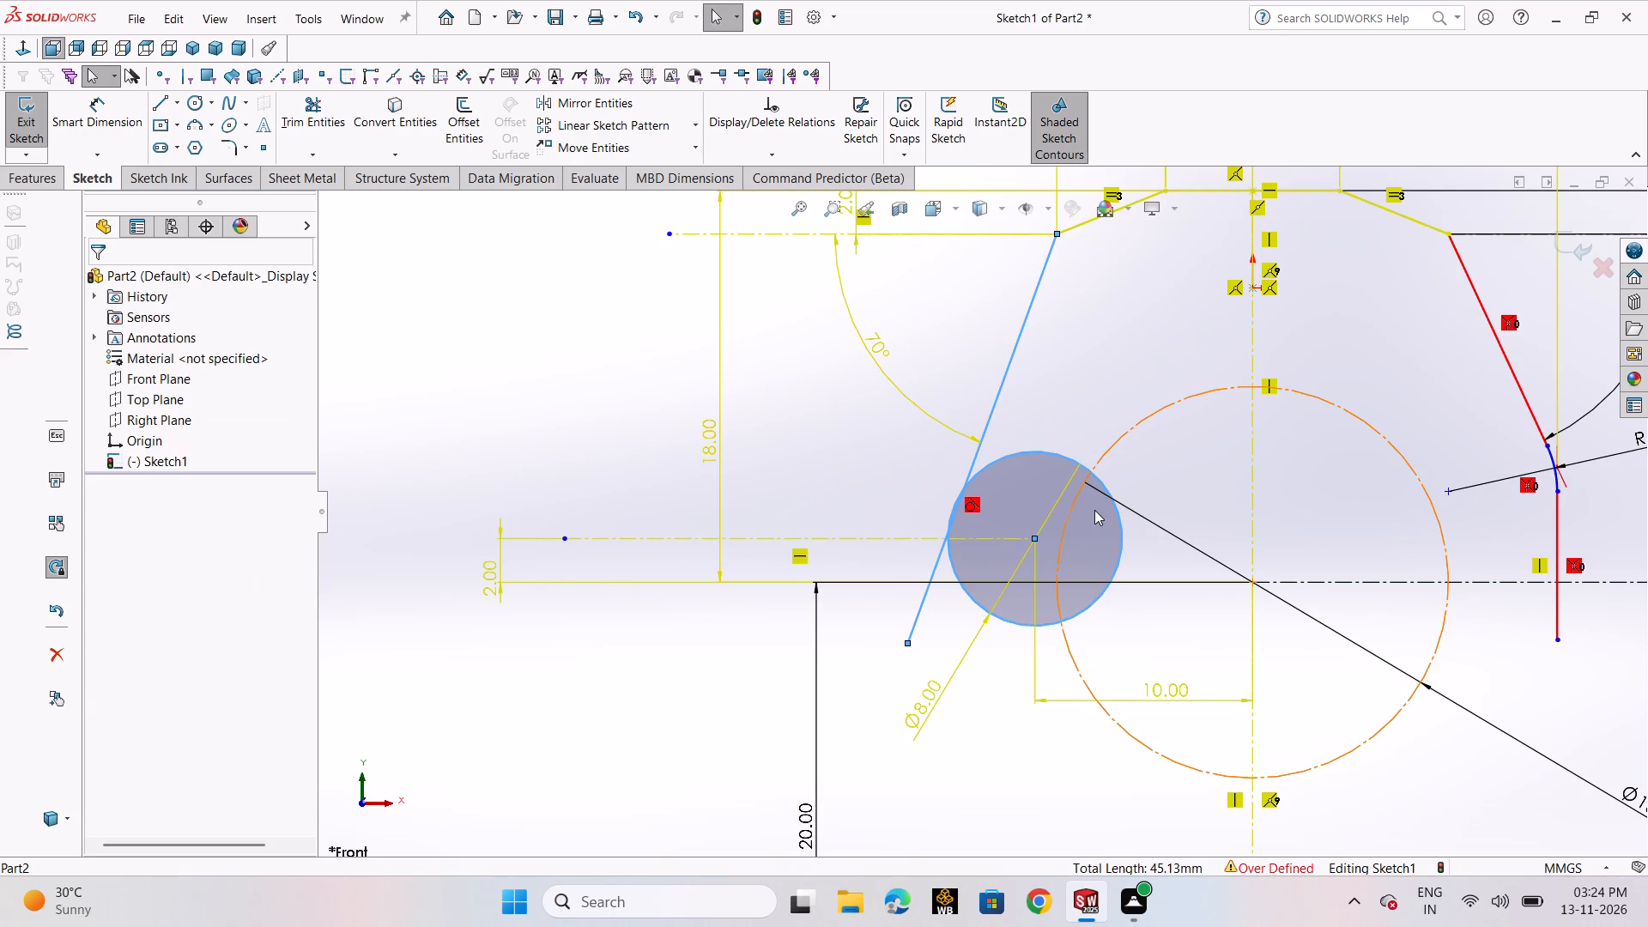
Delete the 70° angle dimension between the left slanted line and the horizontal construction line.
left_click(868, 347)
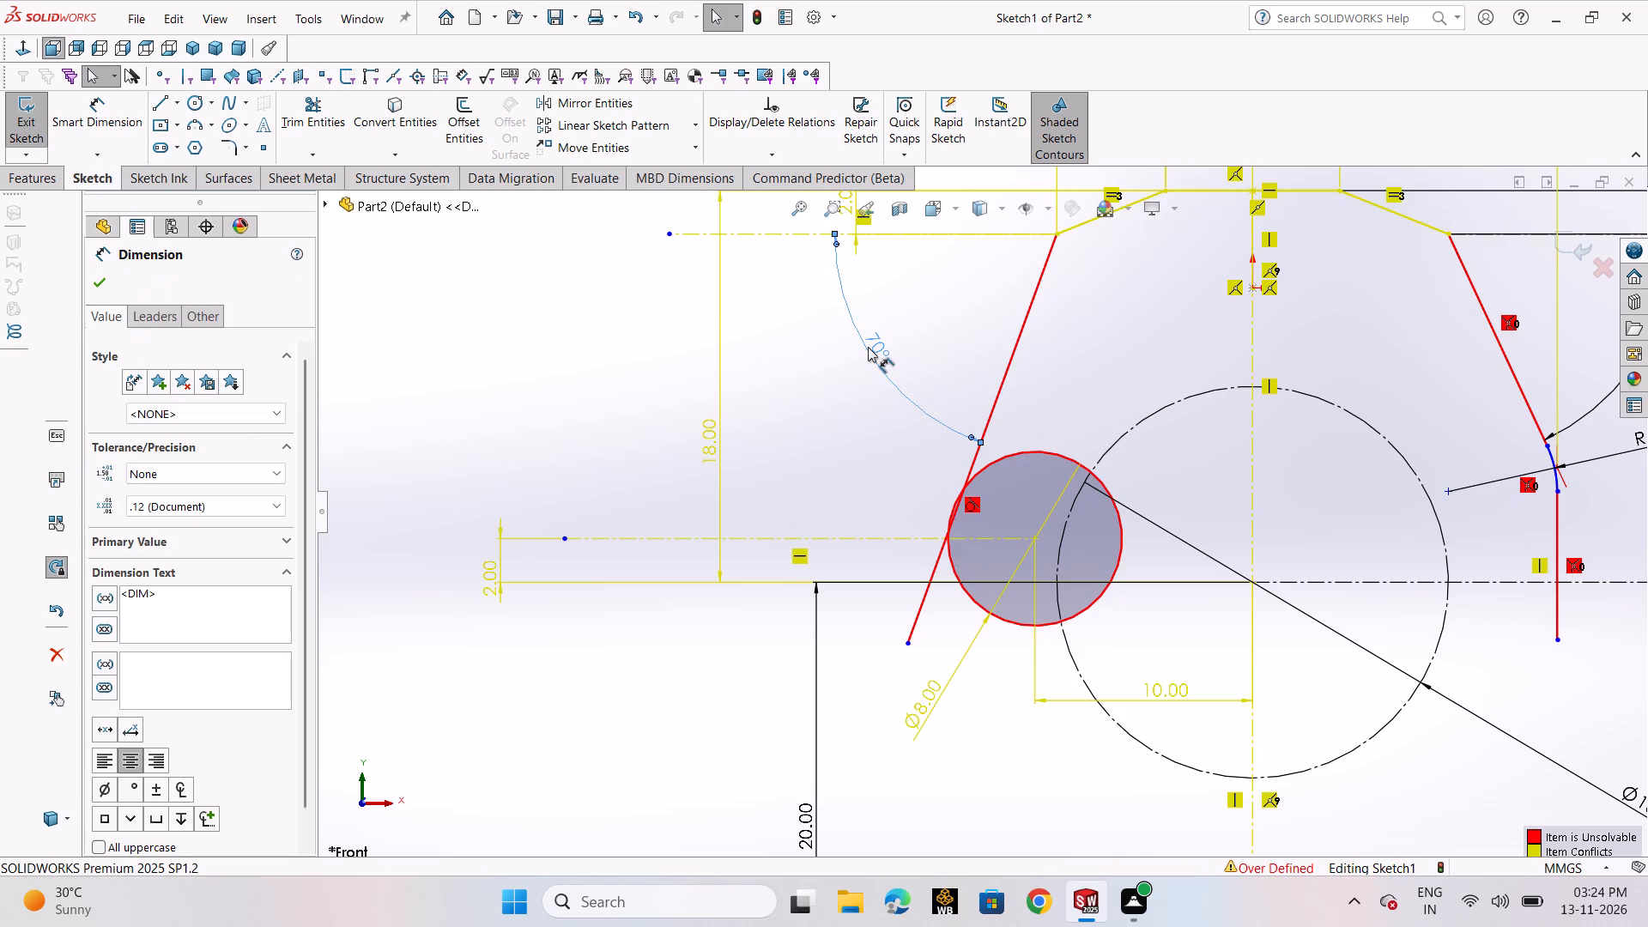
key("Delete")
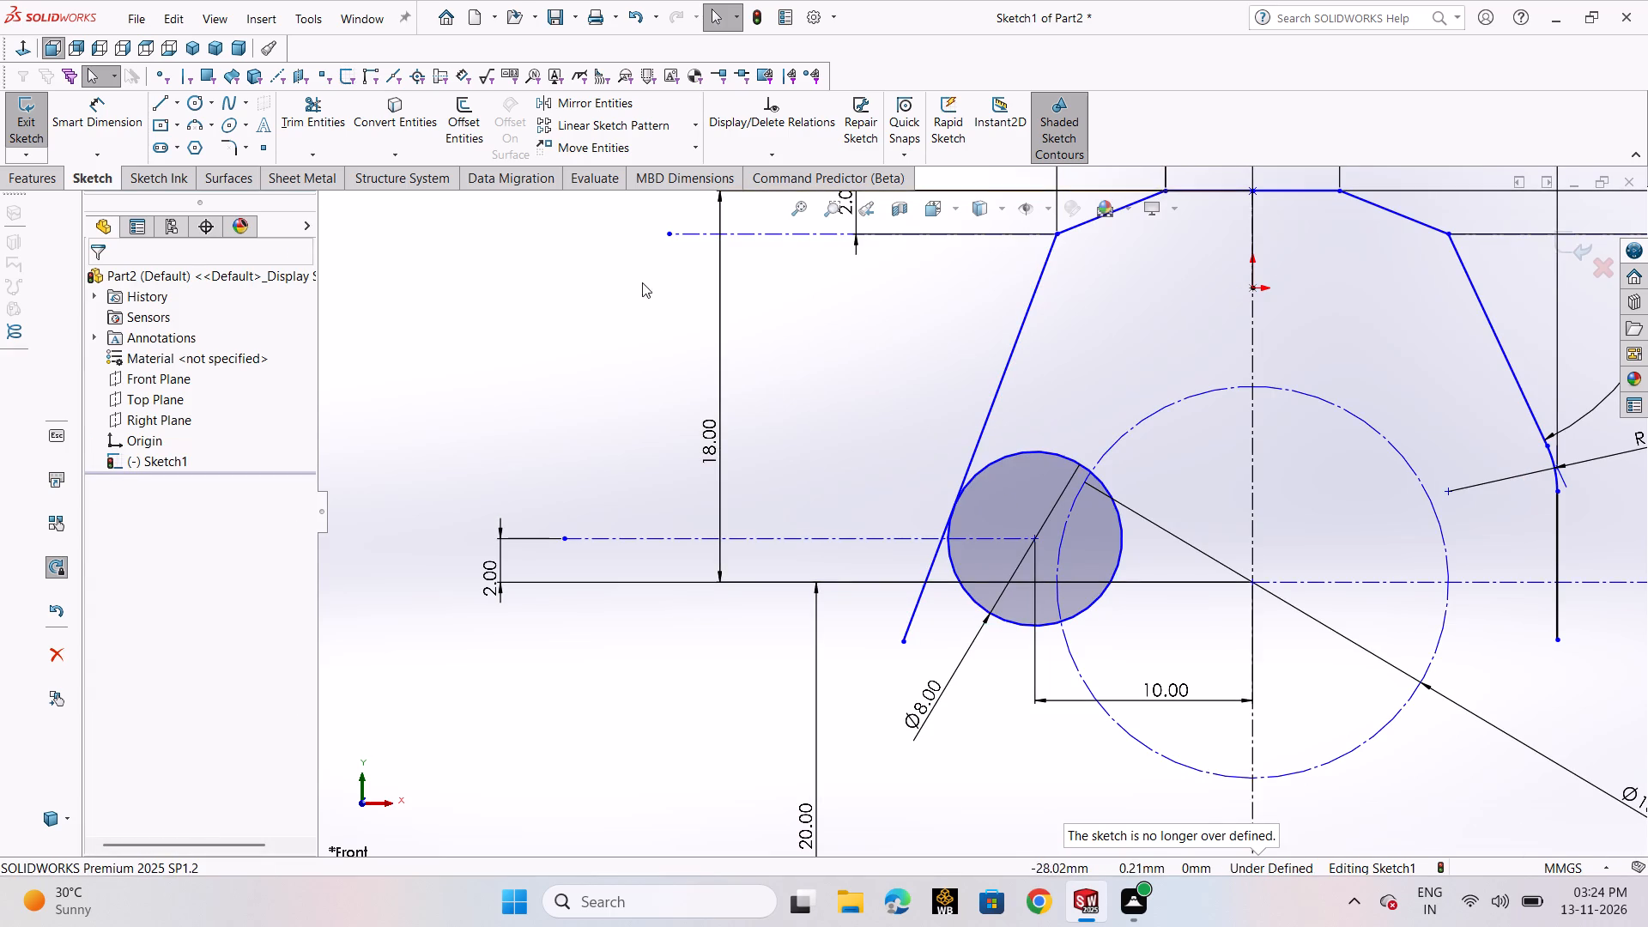
Start a Smart Dimension from the horizontal construction line meeting the upper end of the left slanted line.
scroll(784, 380, "up", 1)
scroll(907, 393, "up", 3)
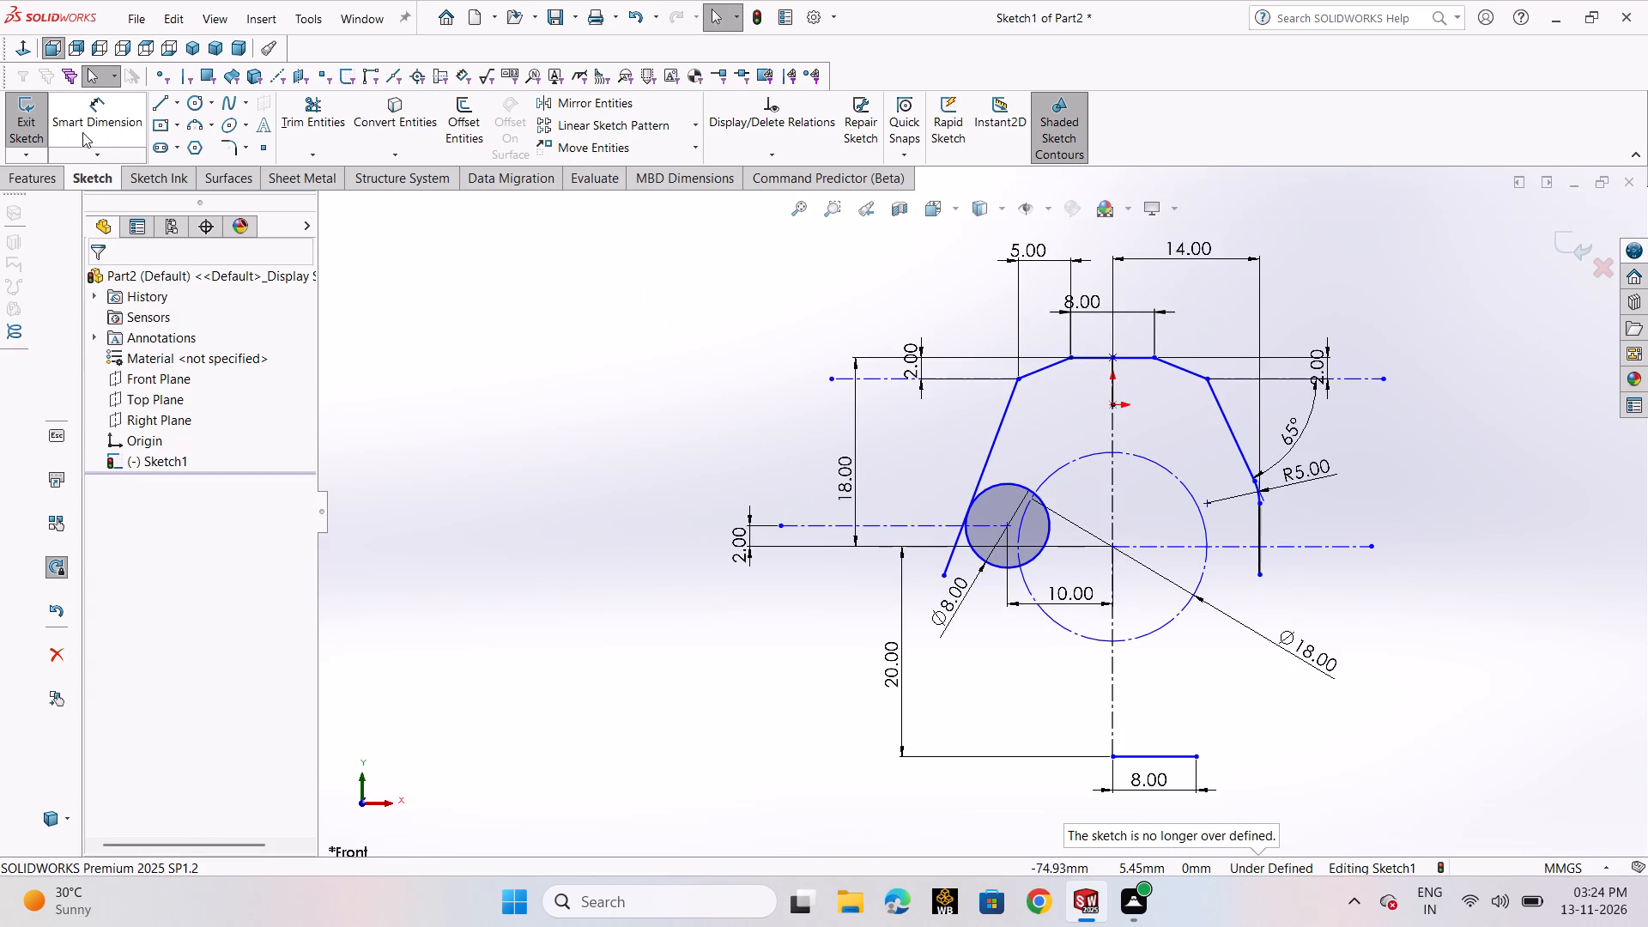
left_click(116, 132)
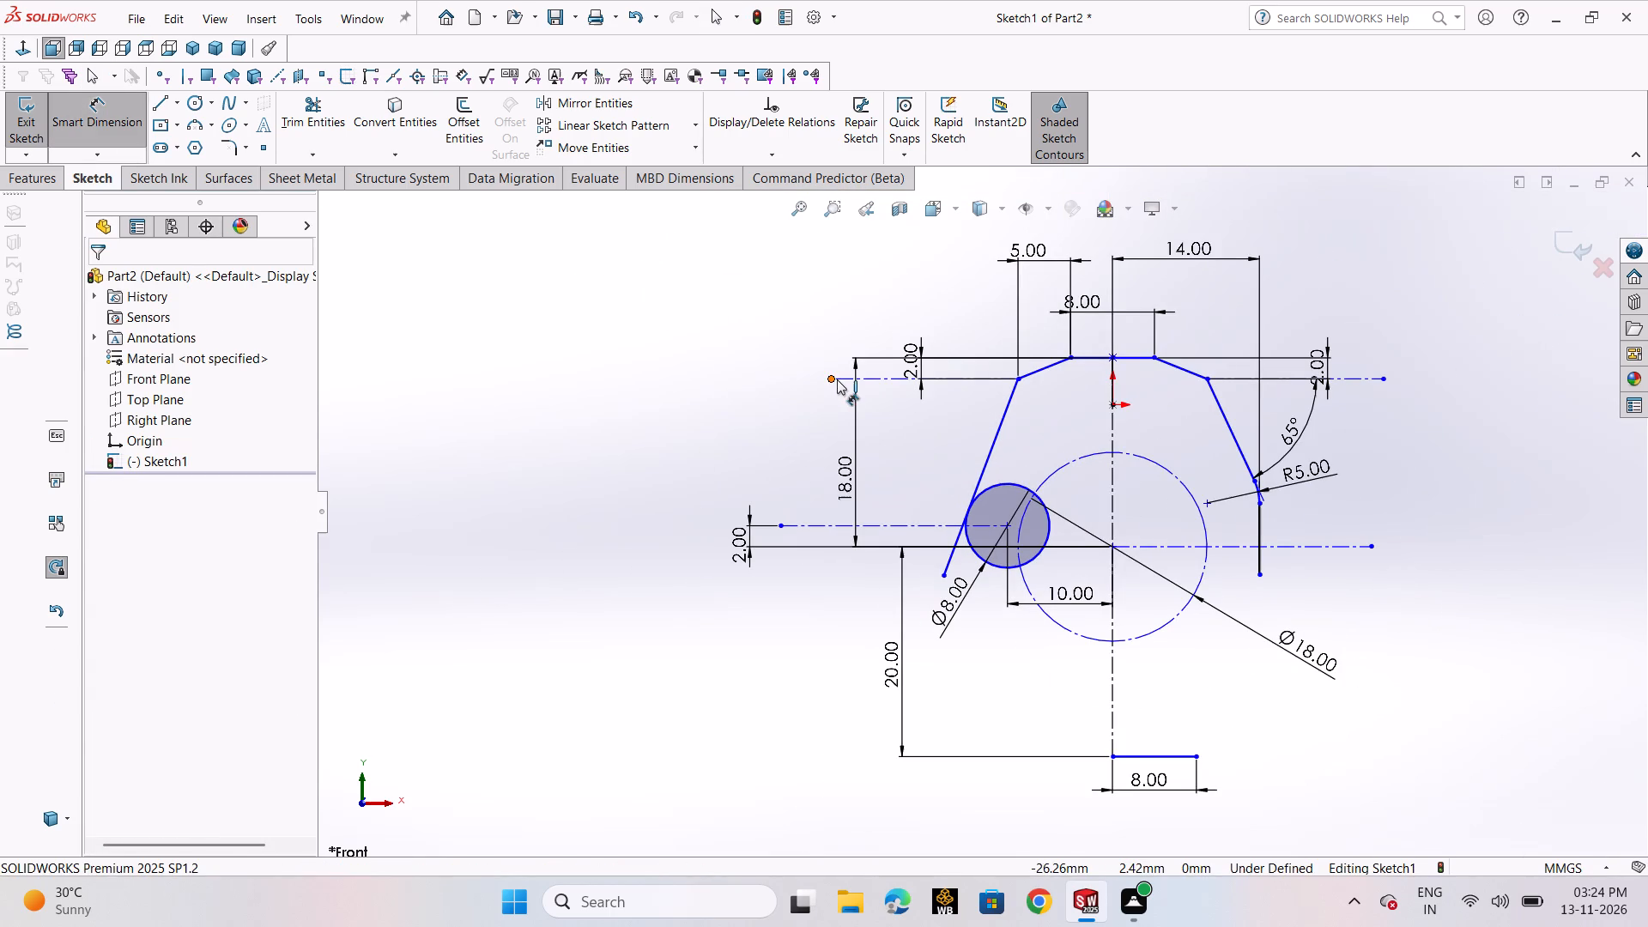
left_click(837, 379)
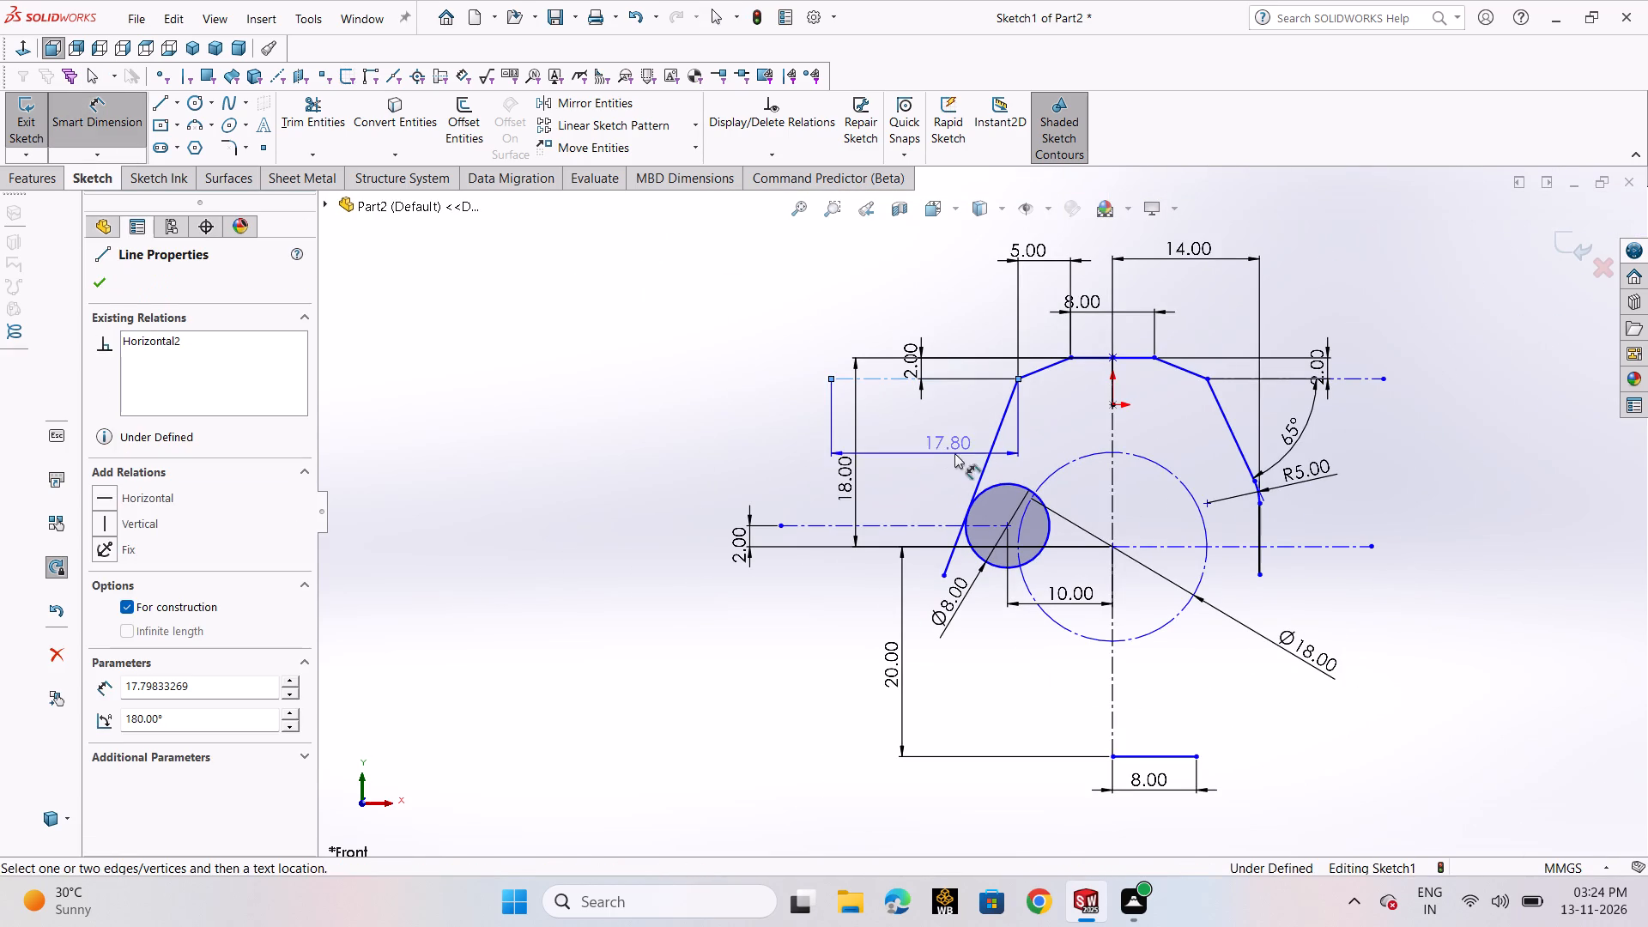
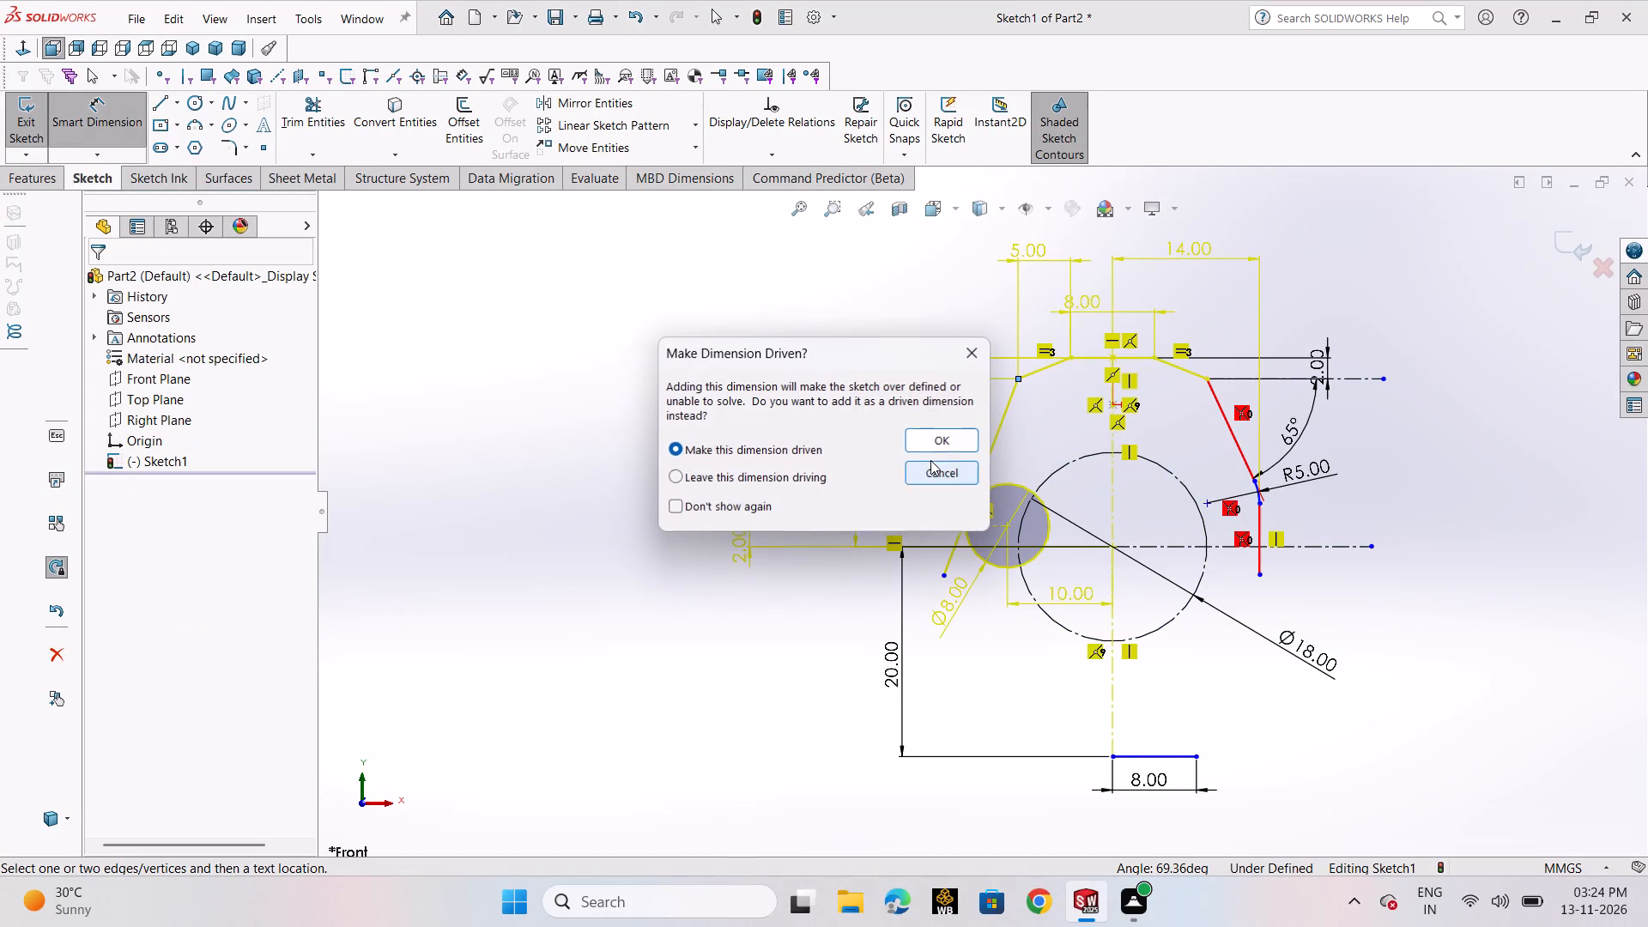
Decline the driven dimension and dimension the angle between the left slanted line and the horizontal construction line at its upper end.
left_click(938, 469)
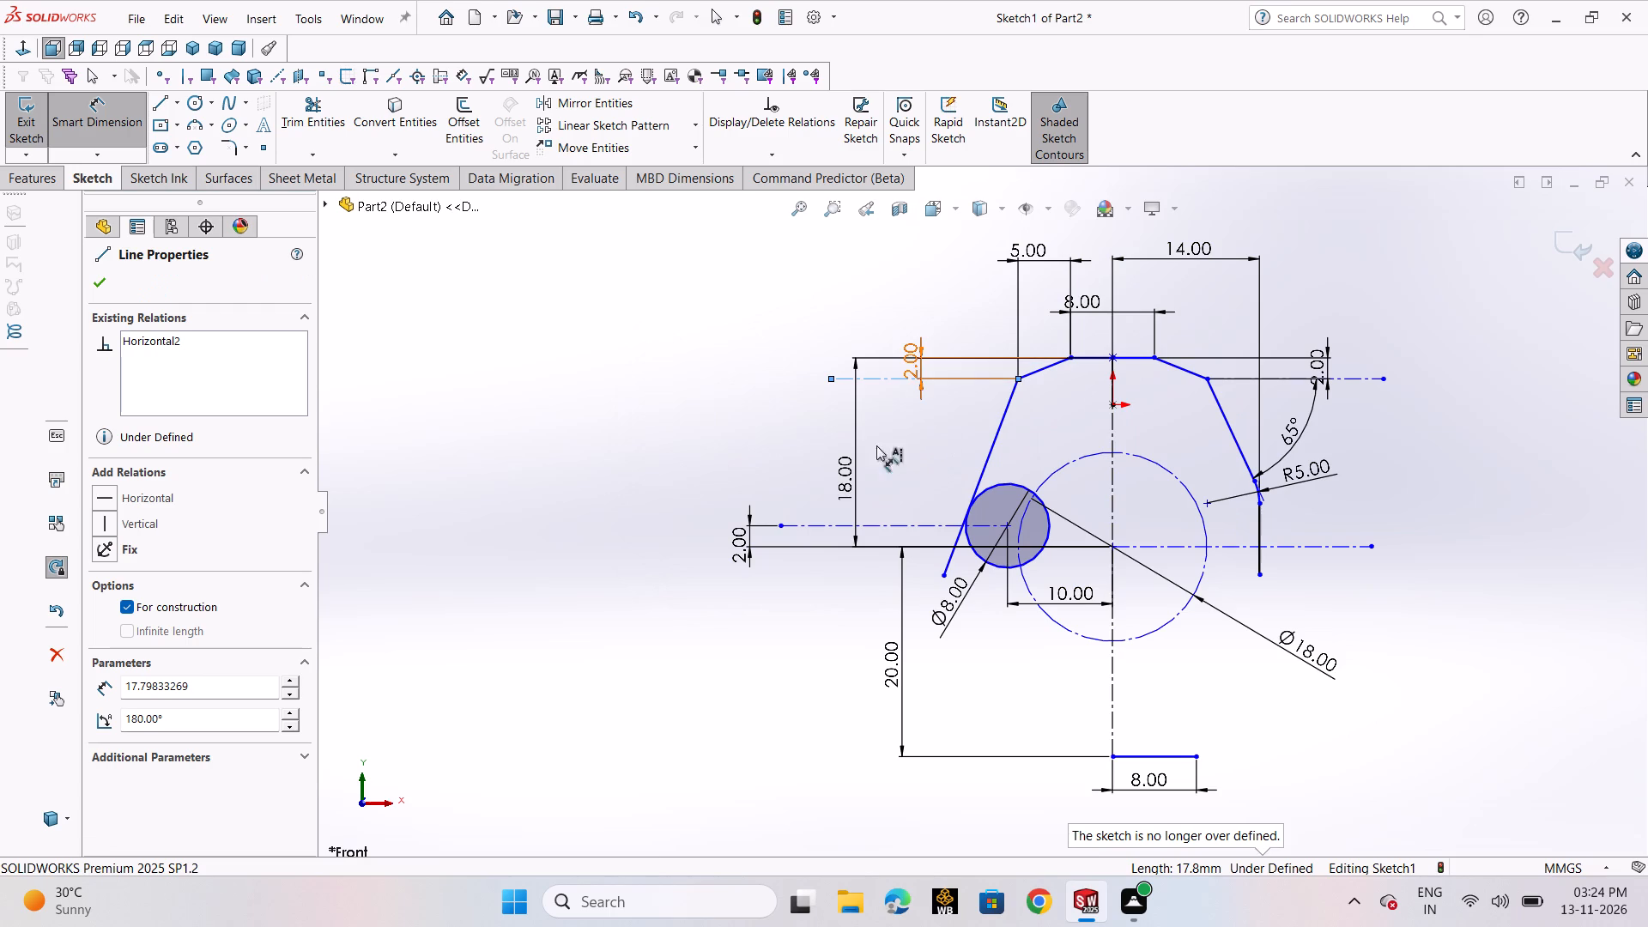
left_click(979, 485)
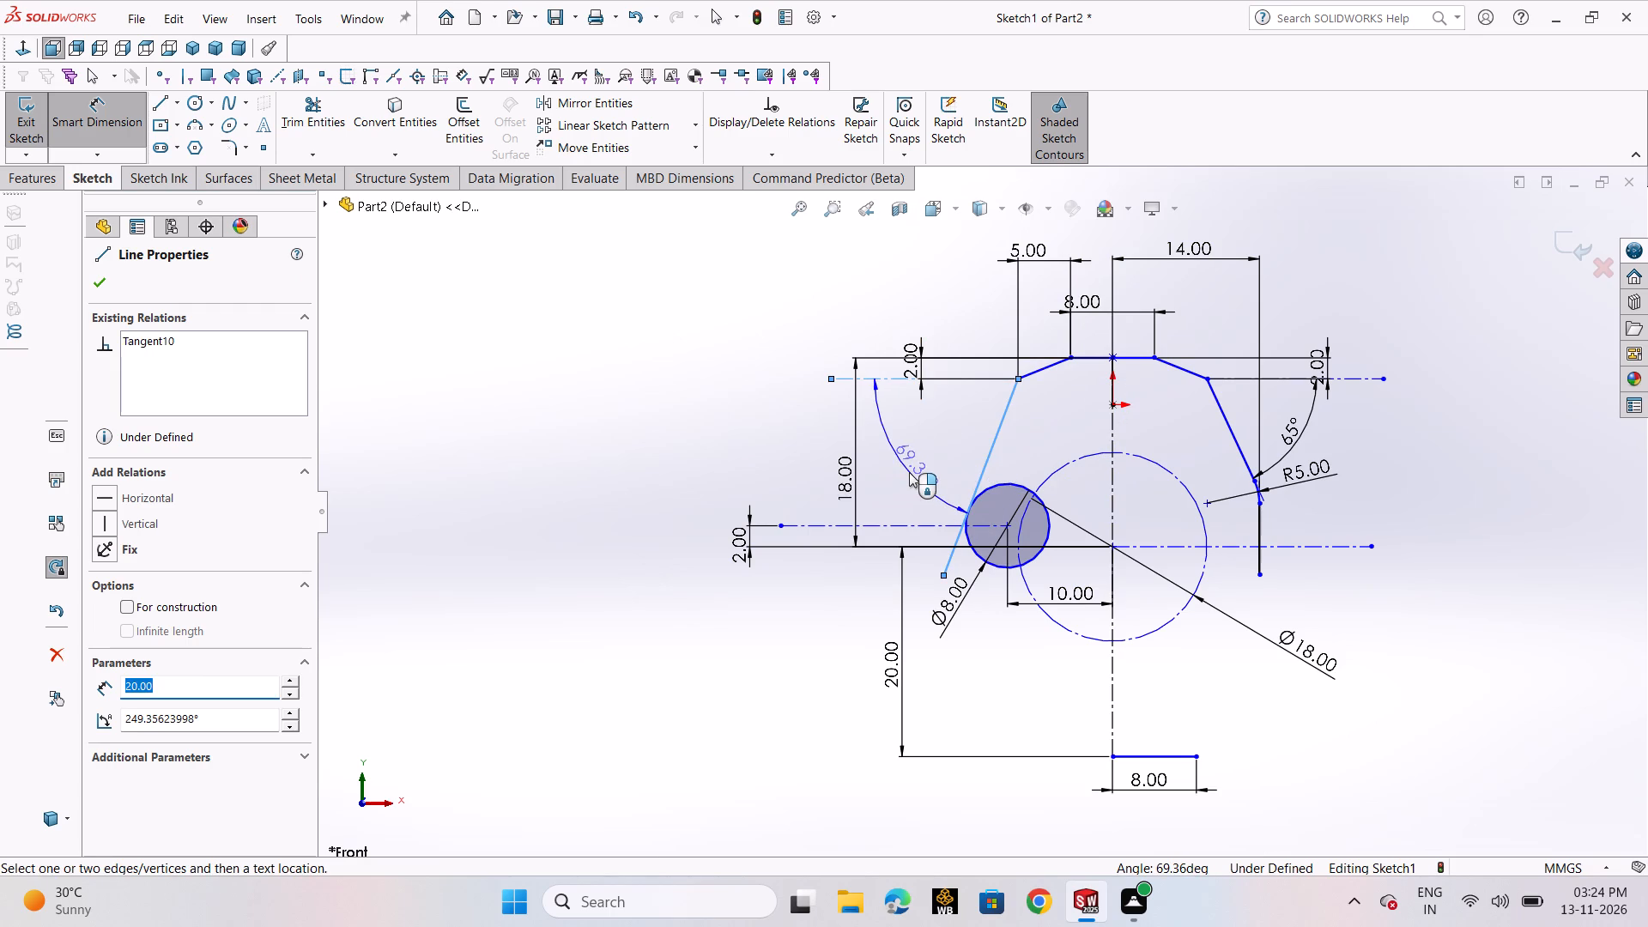
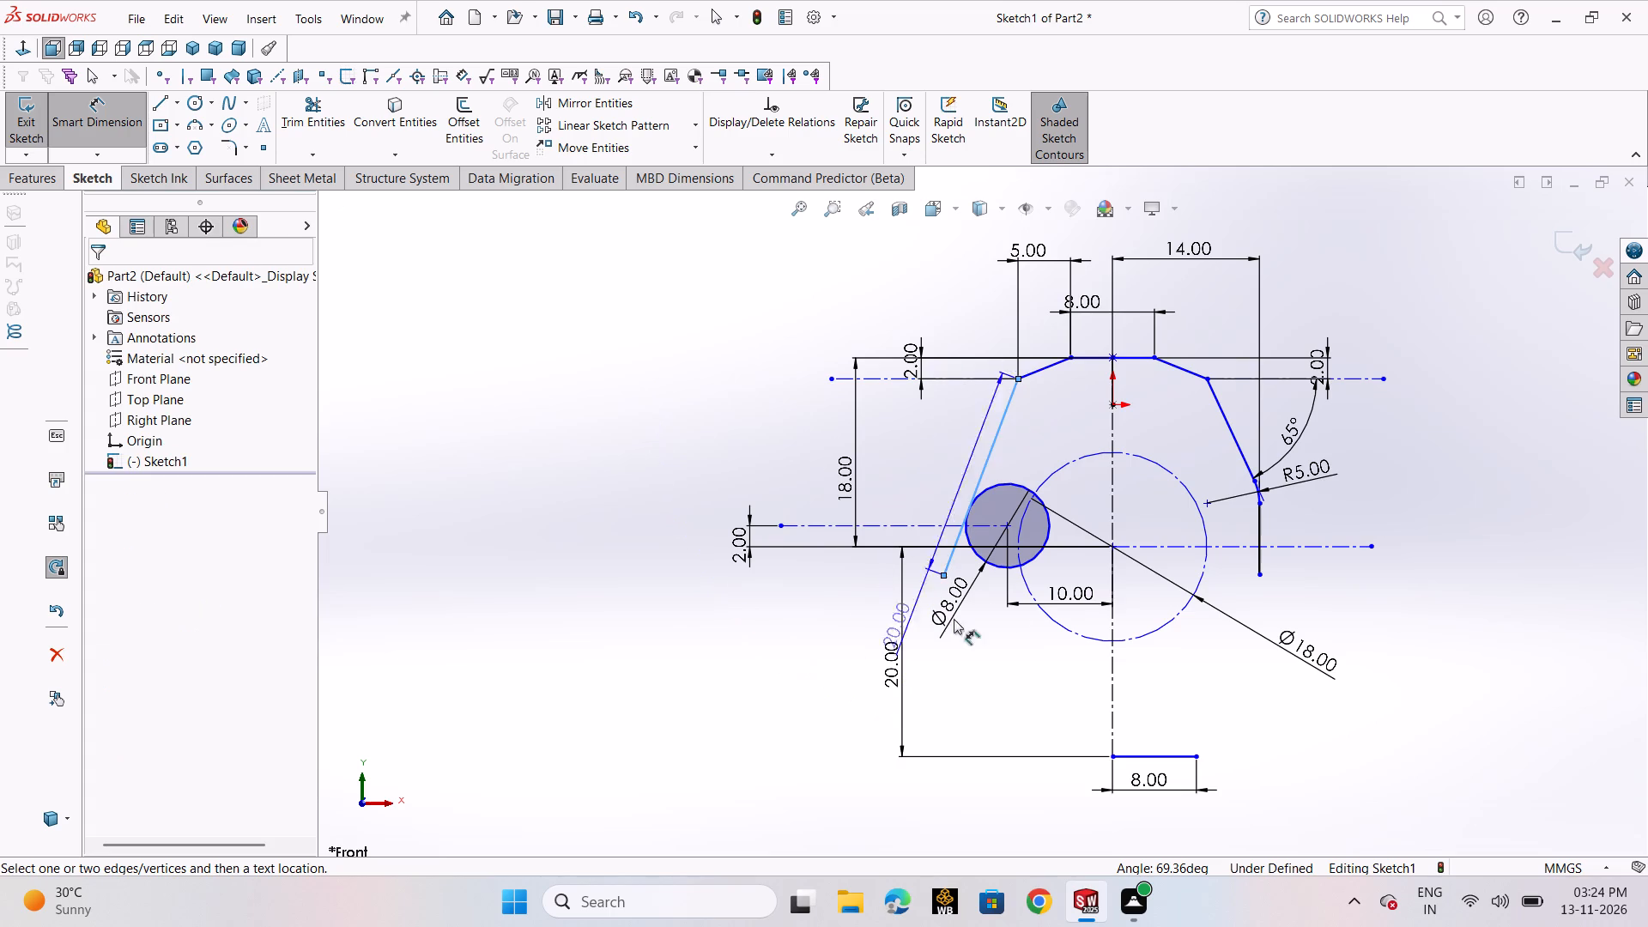
Drop the pending dimension and delete the 8 mm diameter circle touching the left slanted line.
key("Escape")
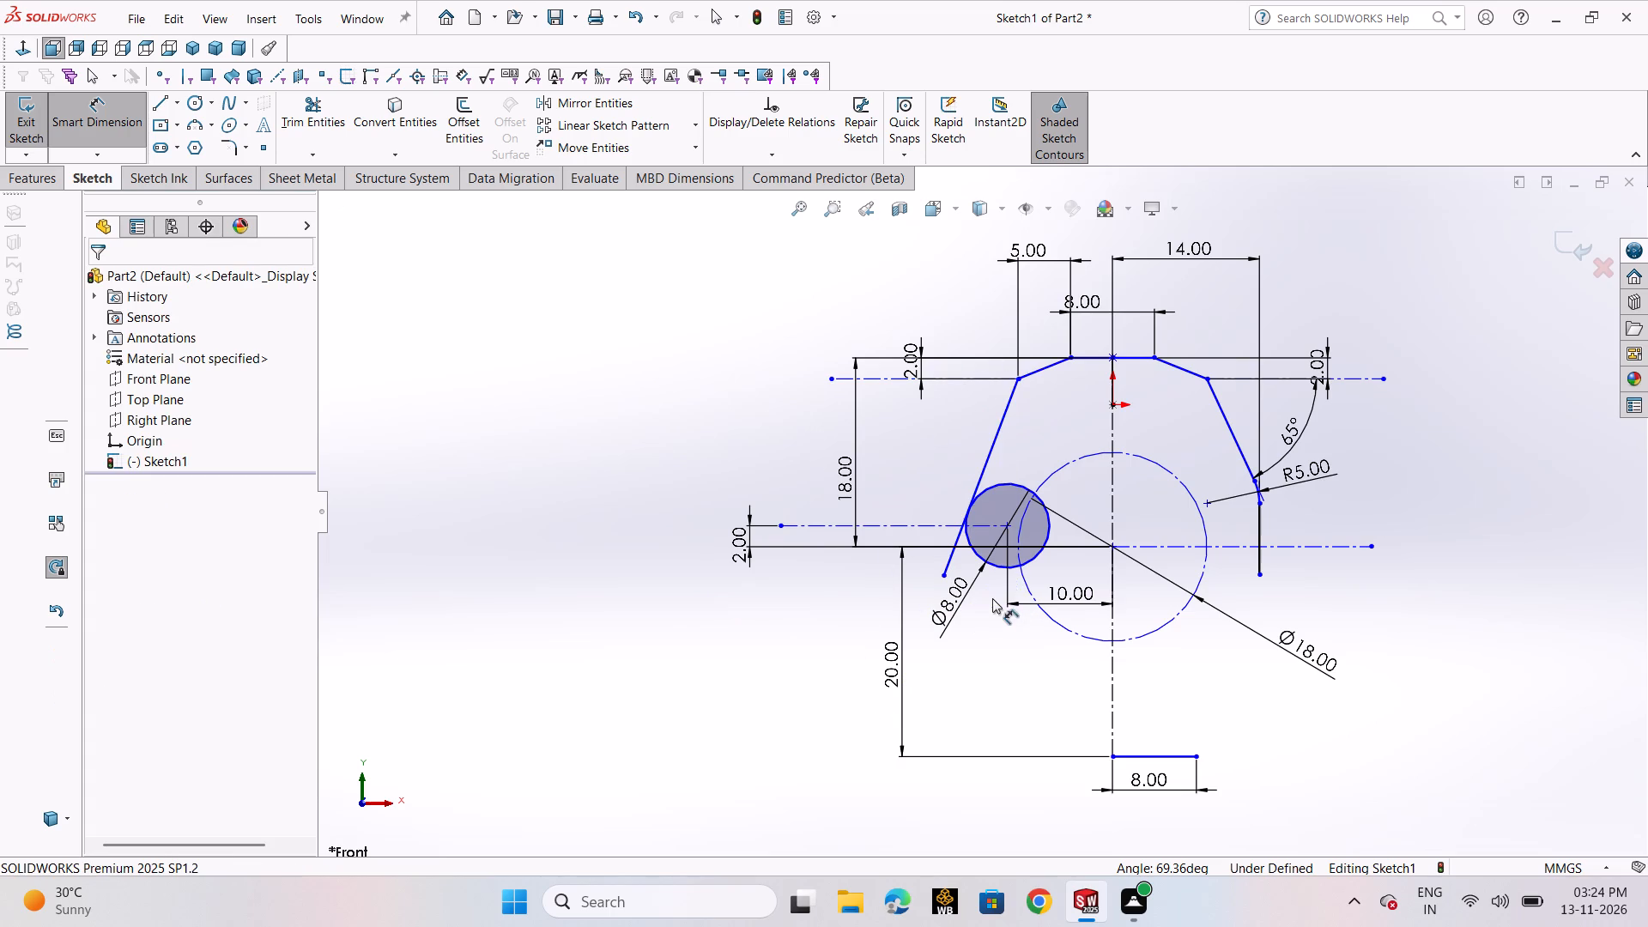
left_click(1012, 571)
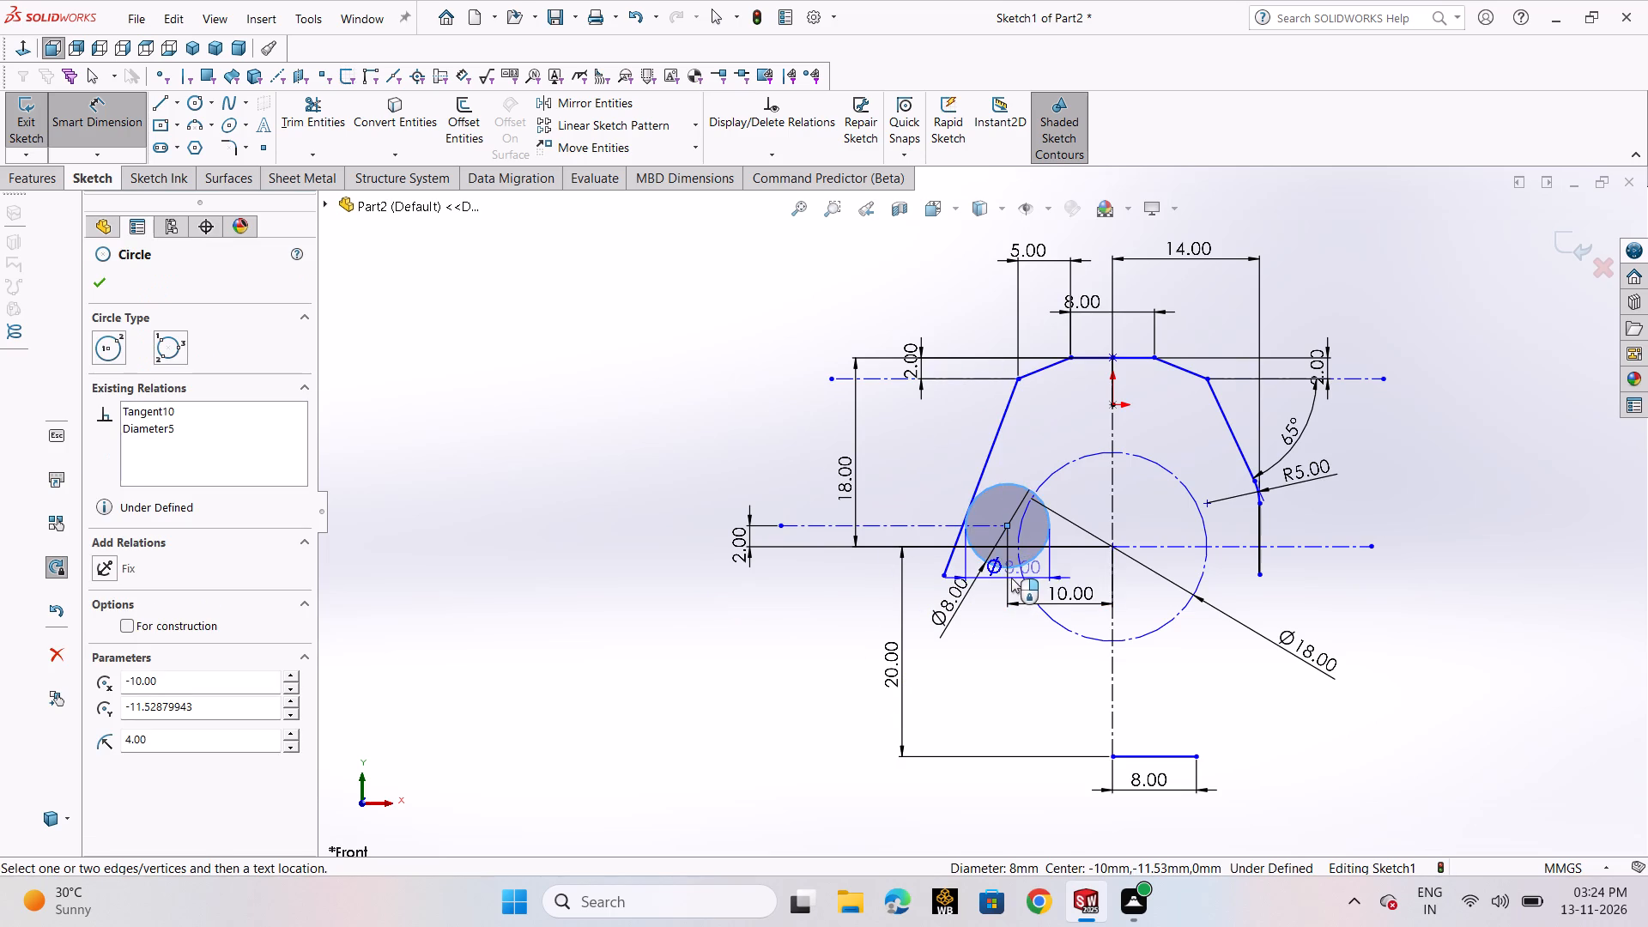
key("Delete")
left_click(710, 448)
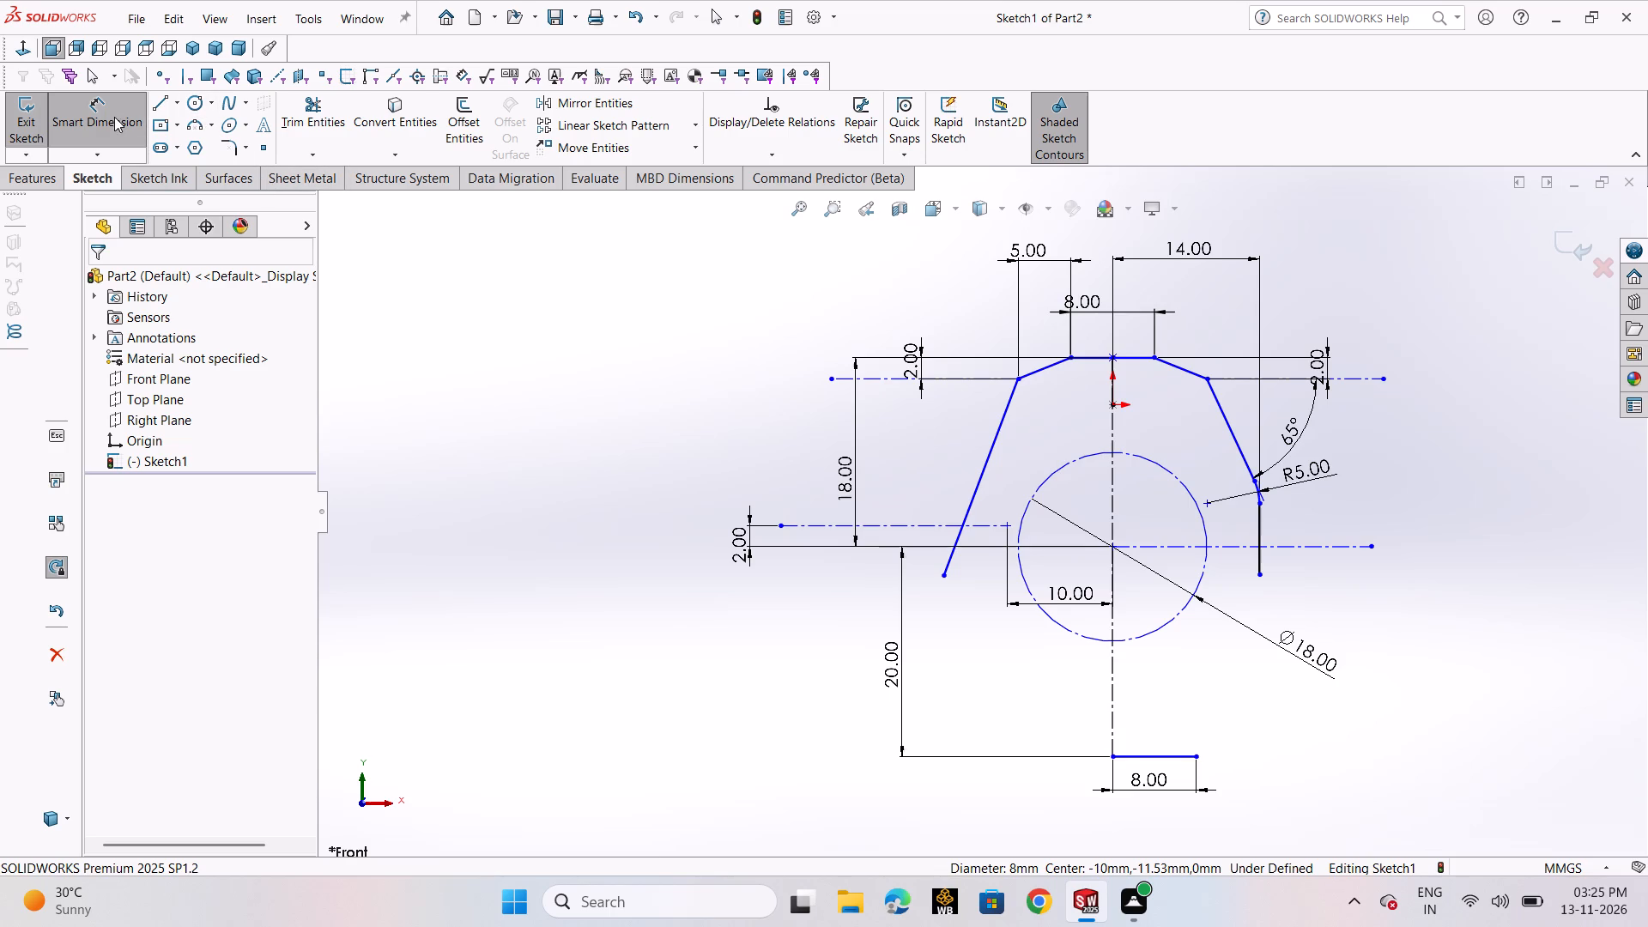
Dimension the angle between the left upper horizontal construction line and the left slanted line as 70°.
left_click(927, 379)
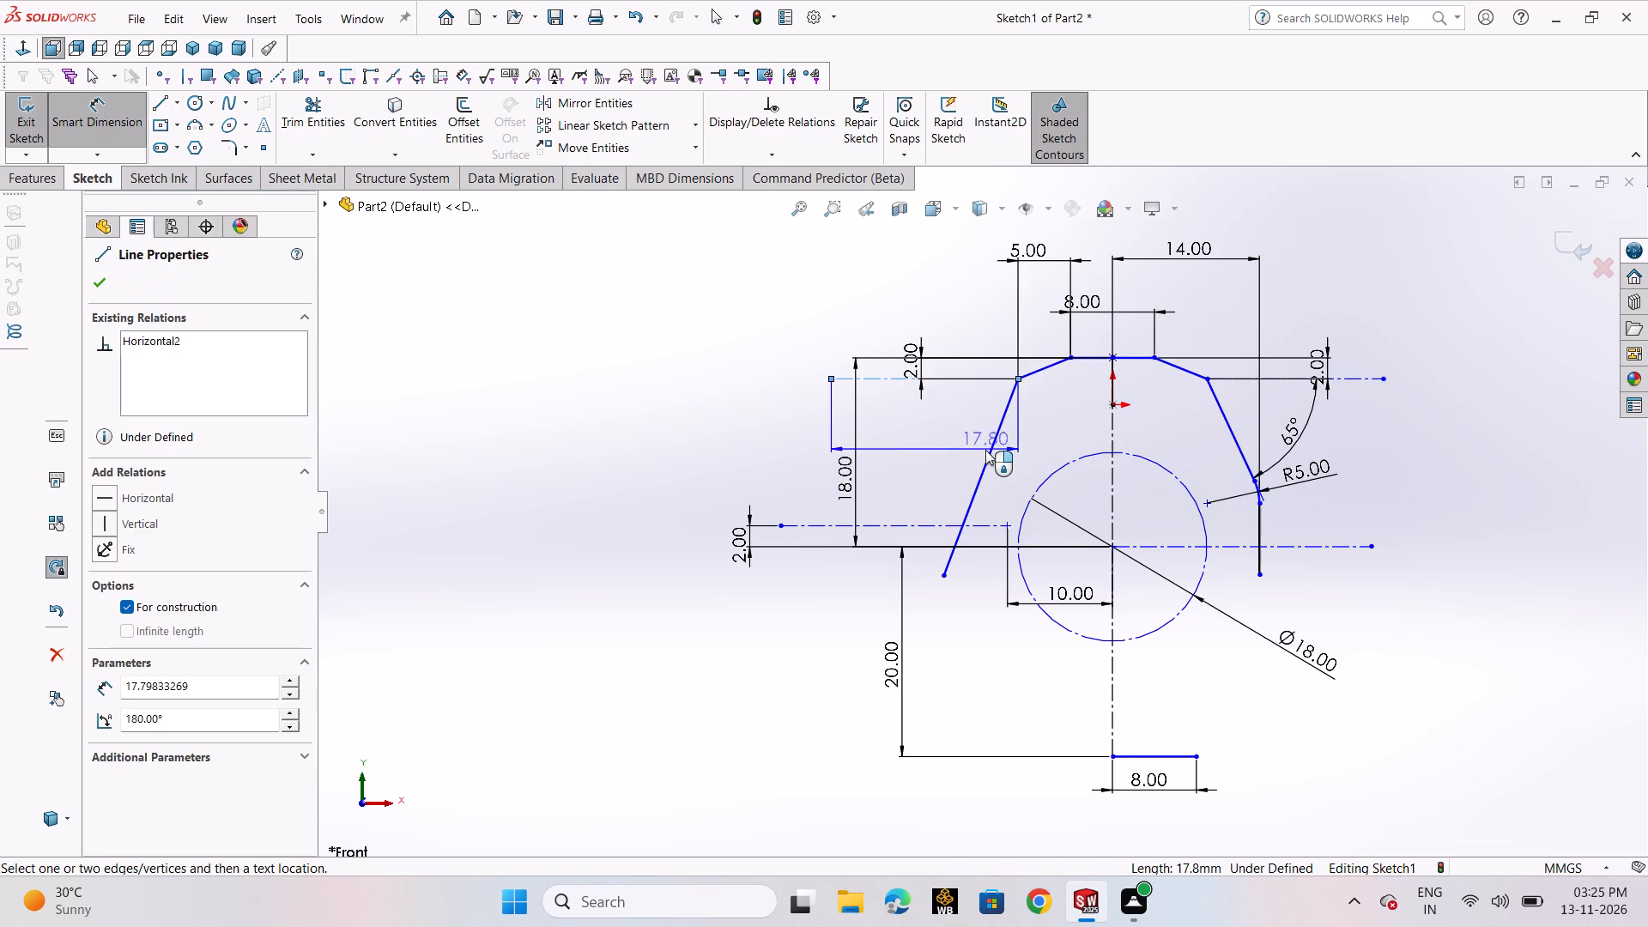
left_click(987, 458)
left_click(787, 453)
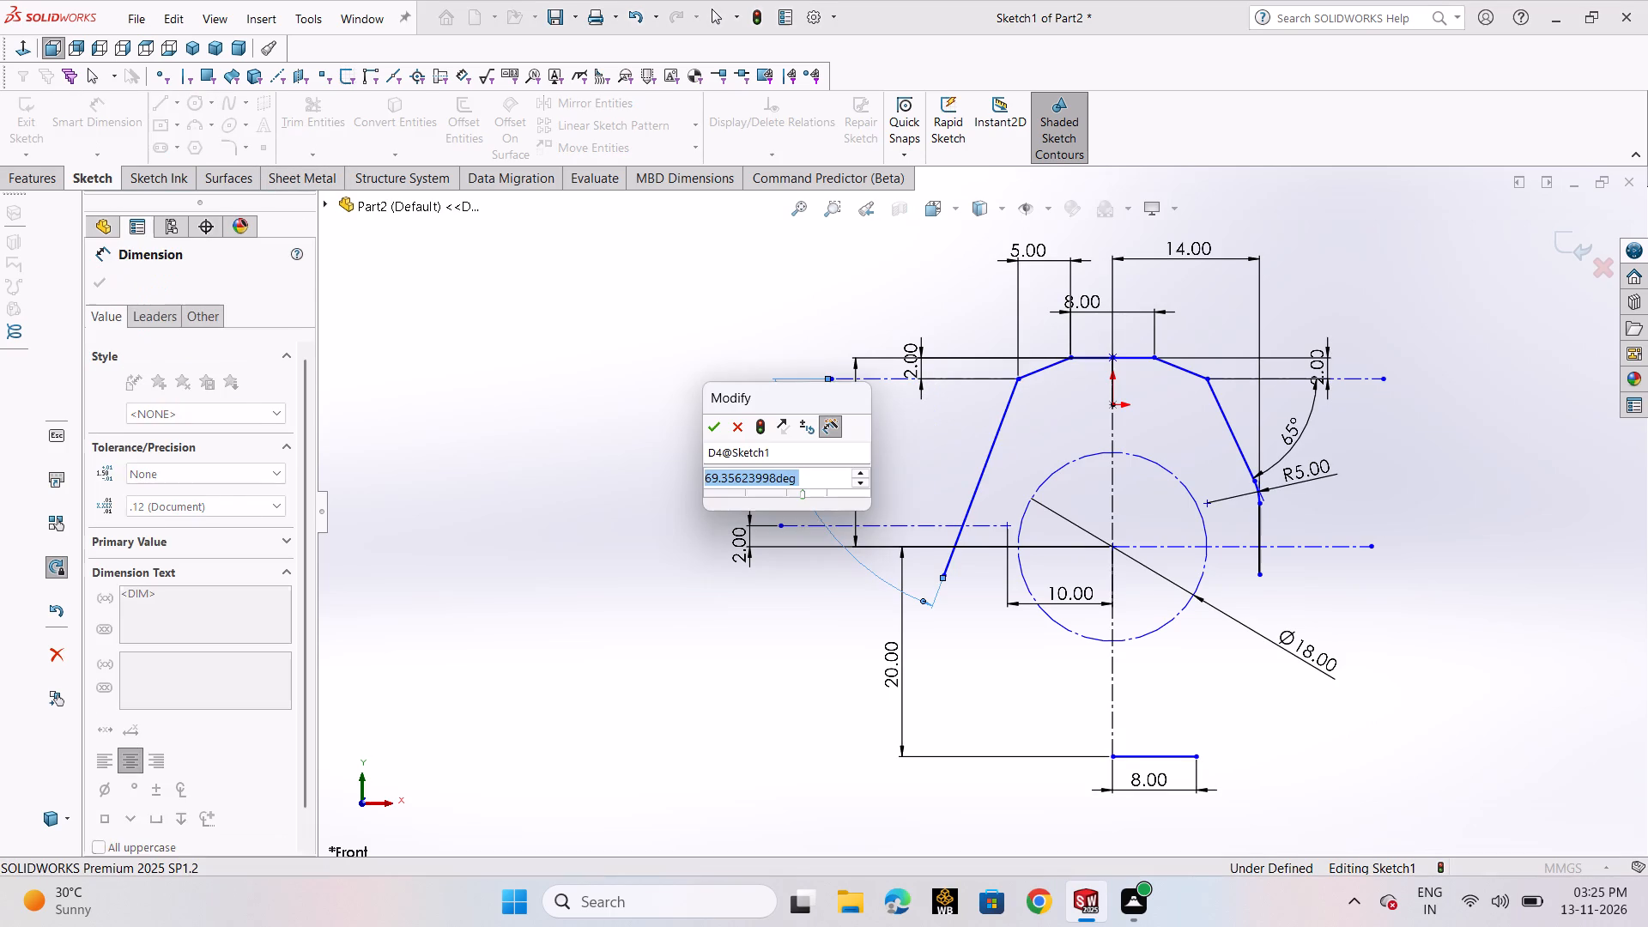
type("70")
key("Return")
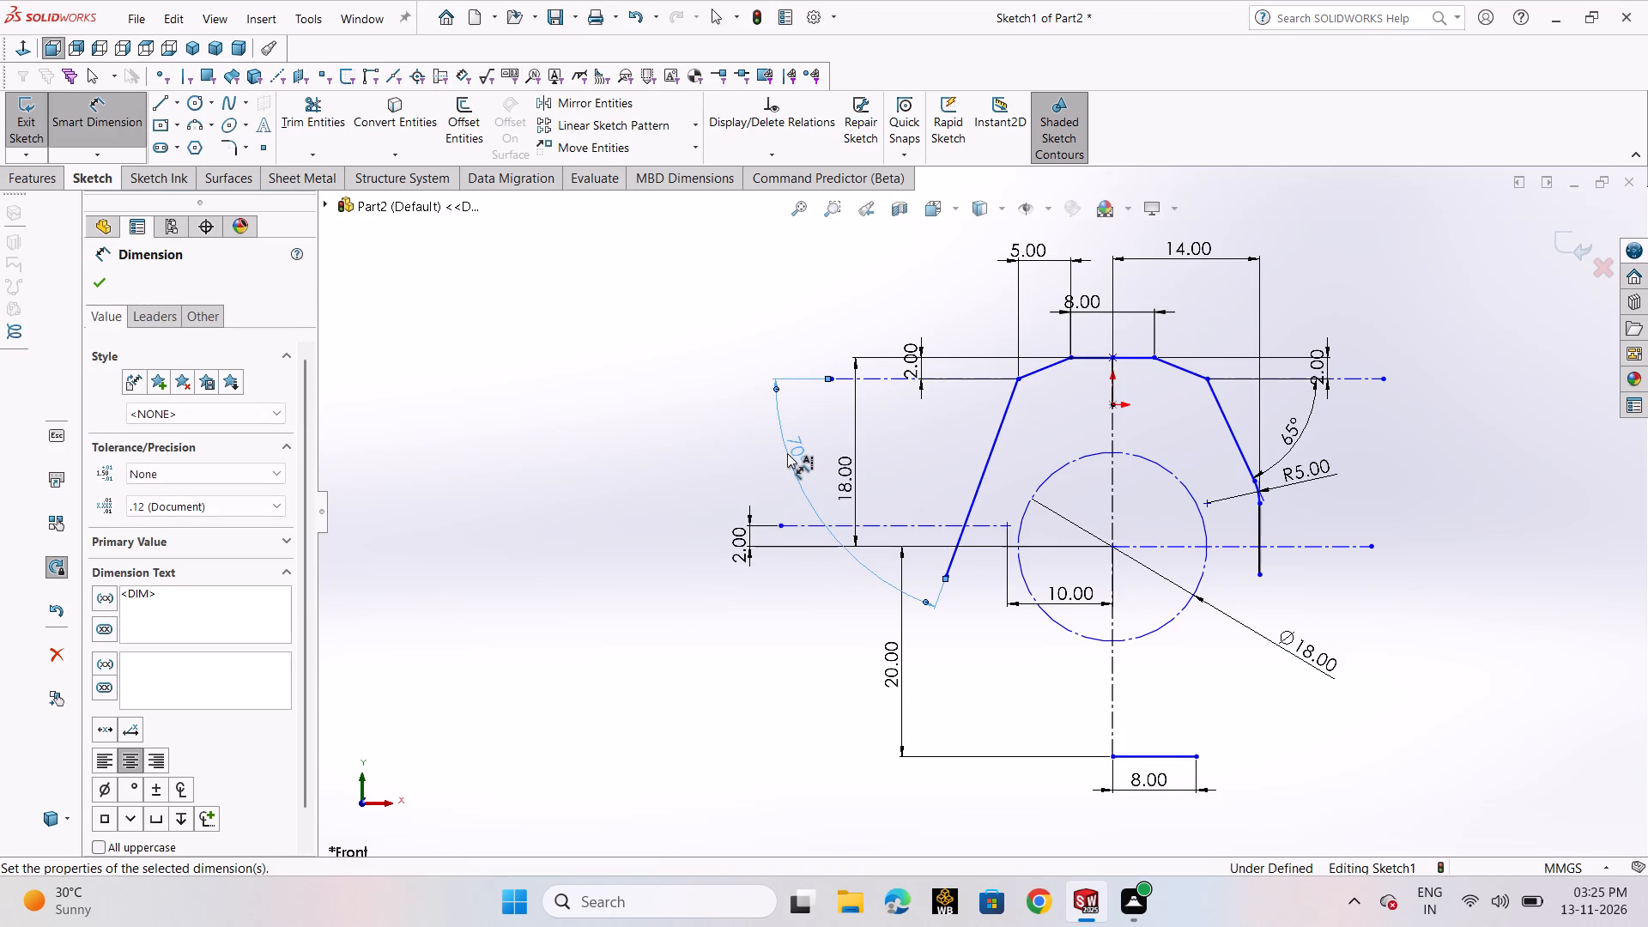
left_click(103, 283)
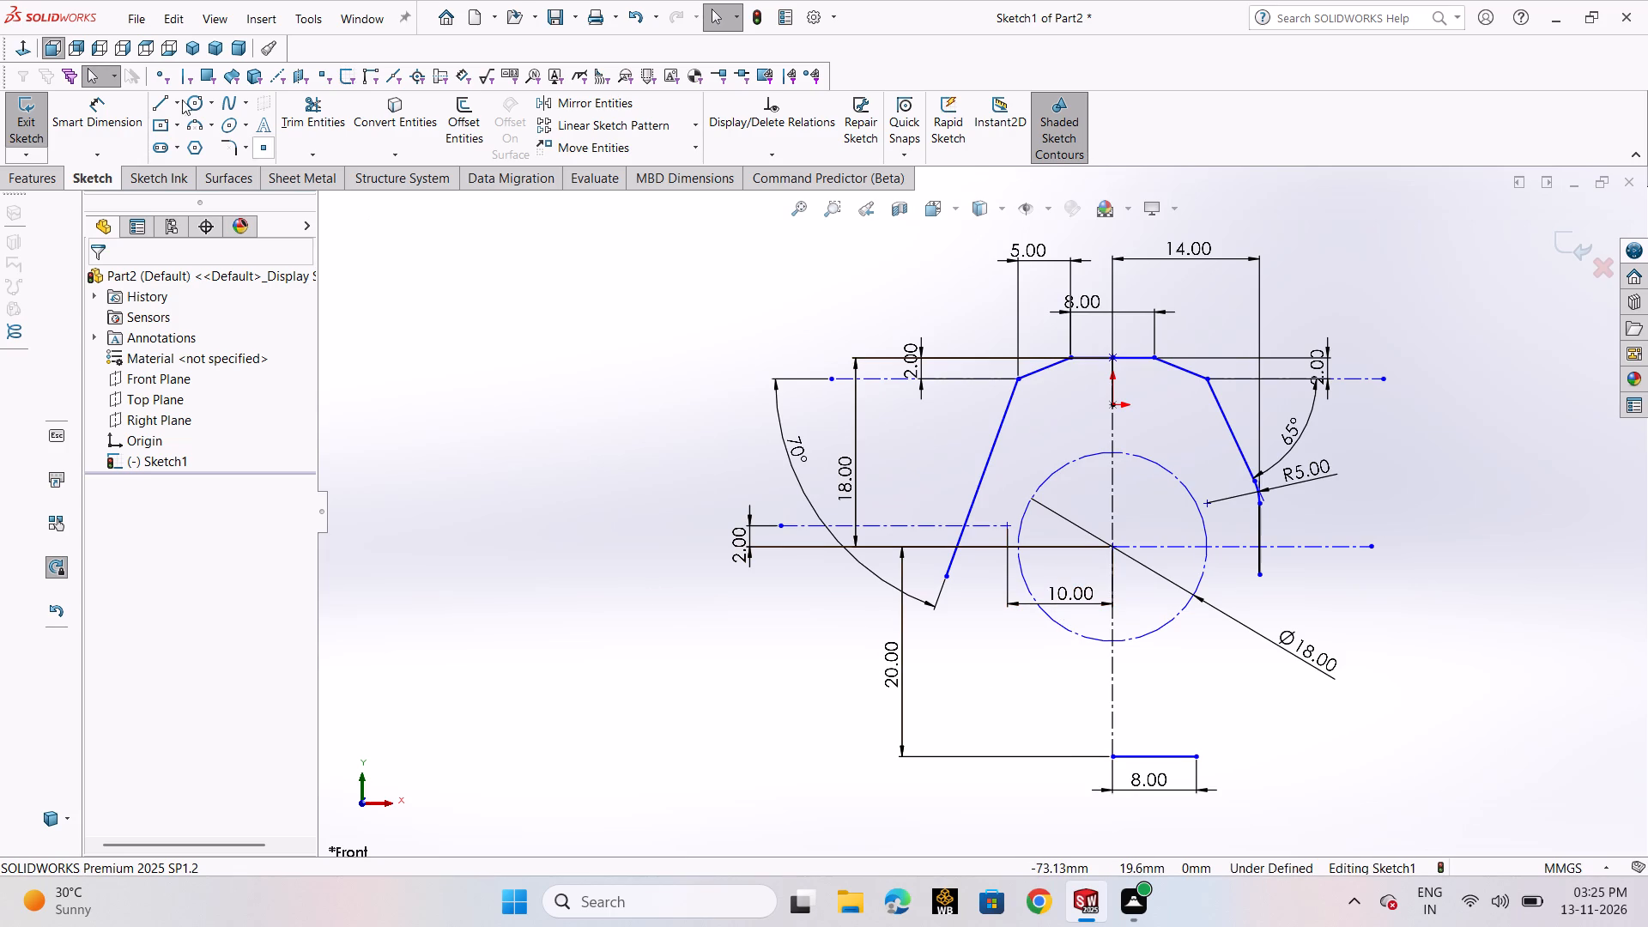
Start a centre-based circle at the inner endpoint of the lower-left horizontal construction line.
left_click(203, 107)
left_click(214, 124)
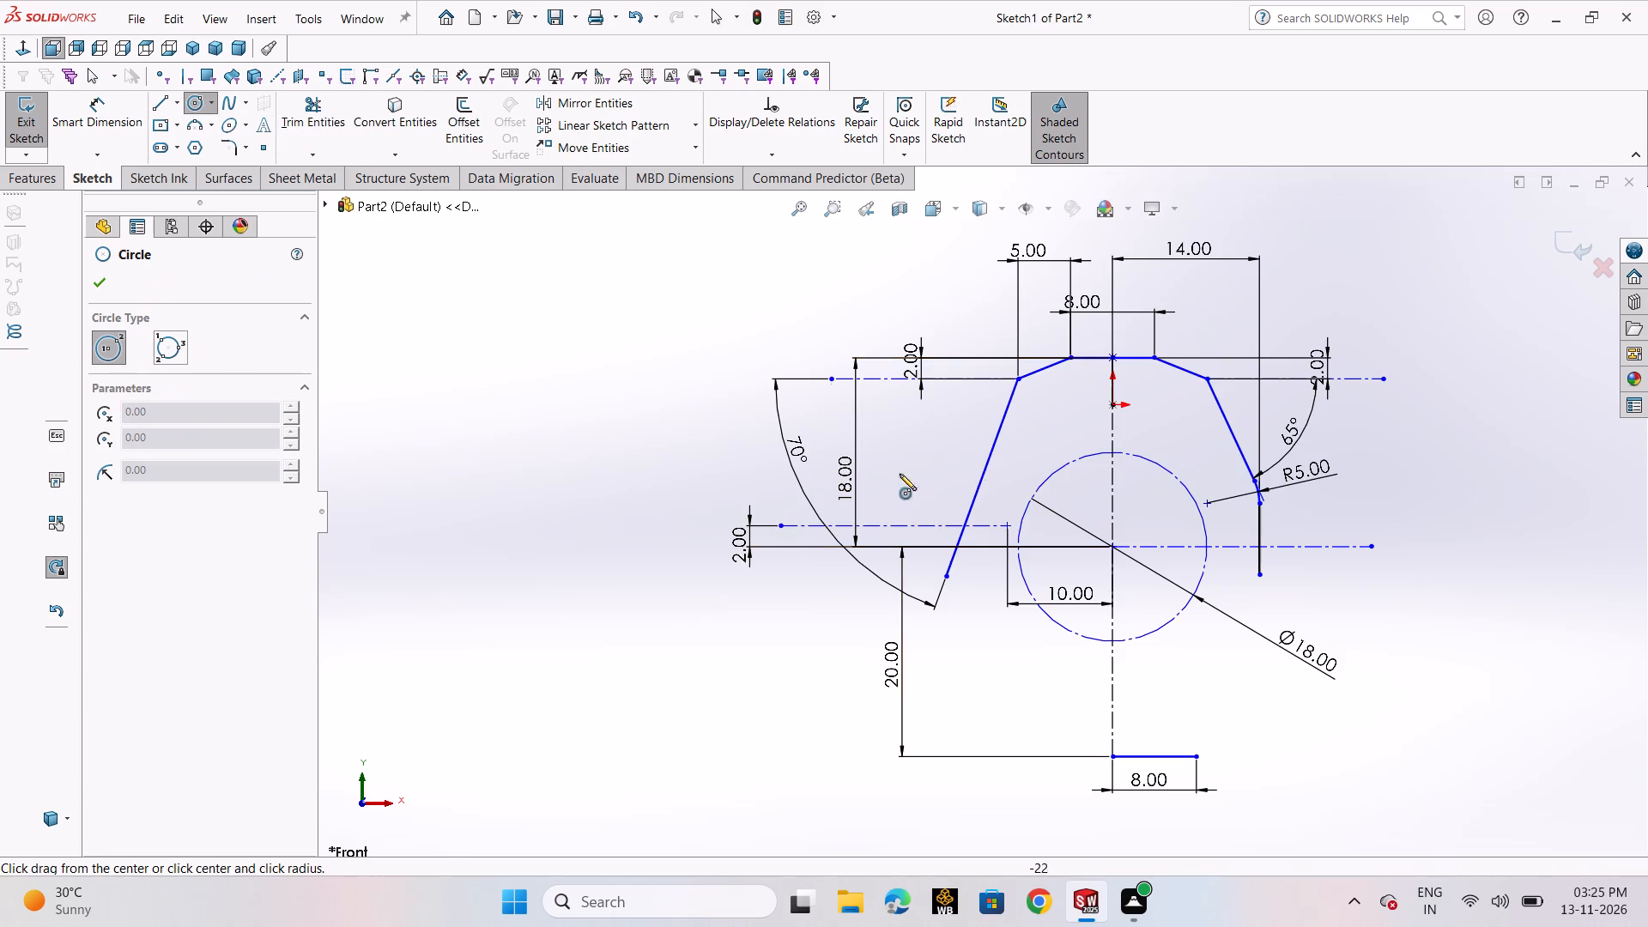
scroll(1075, 541, "down", 6)
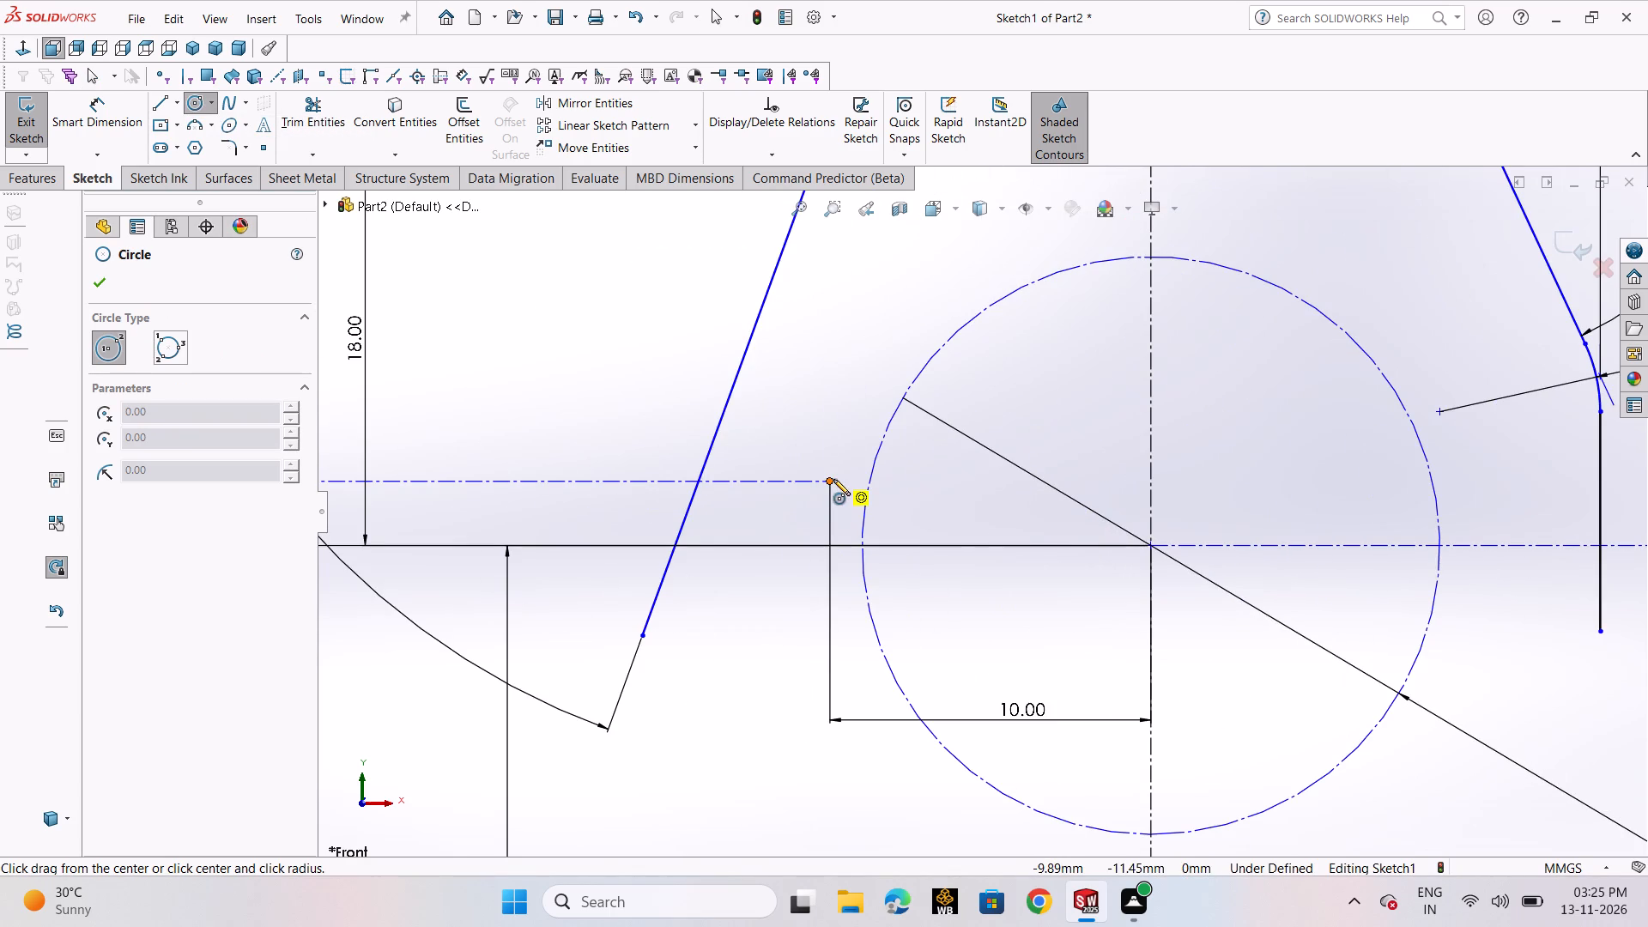
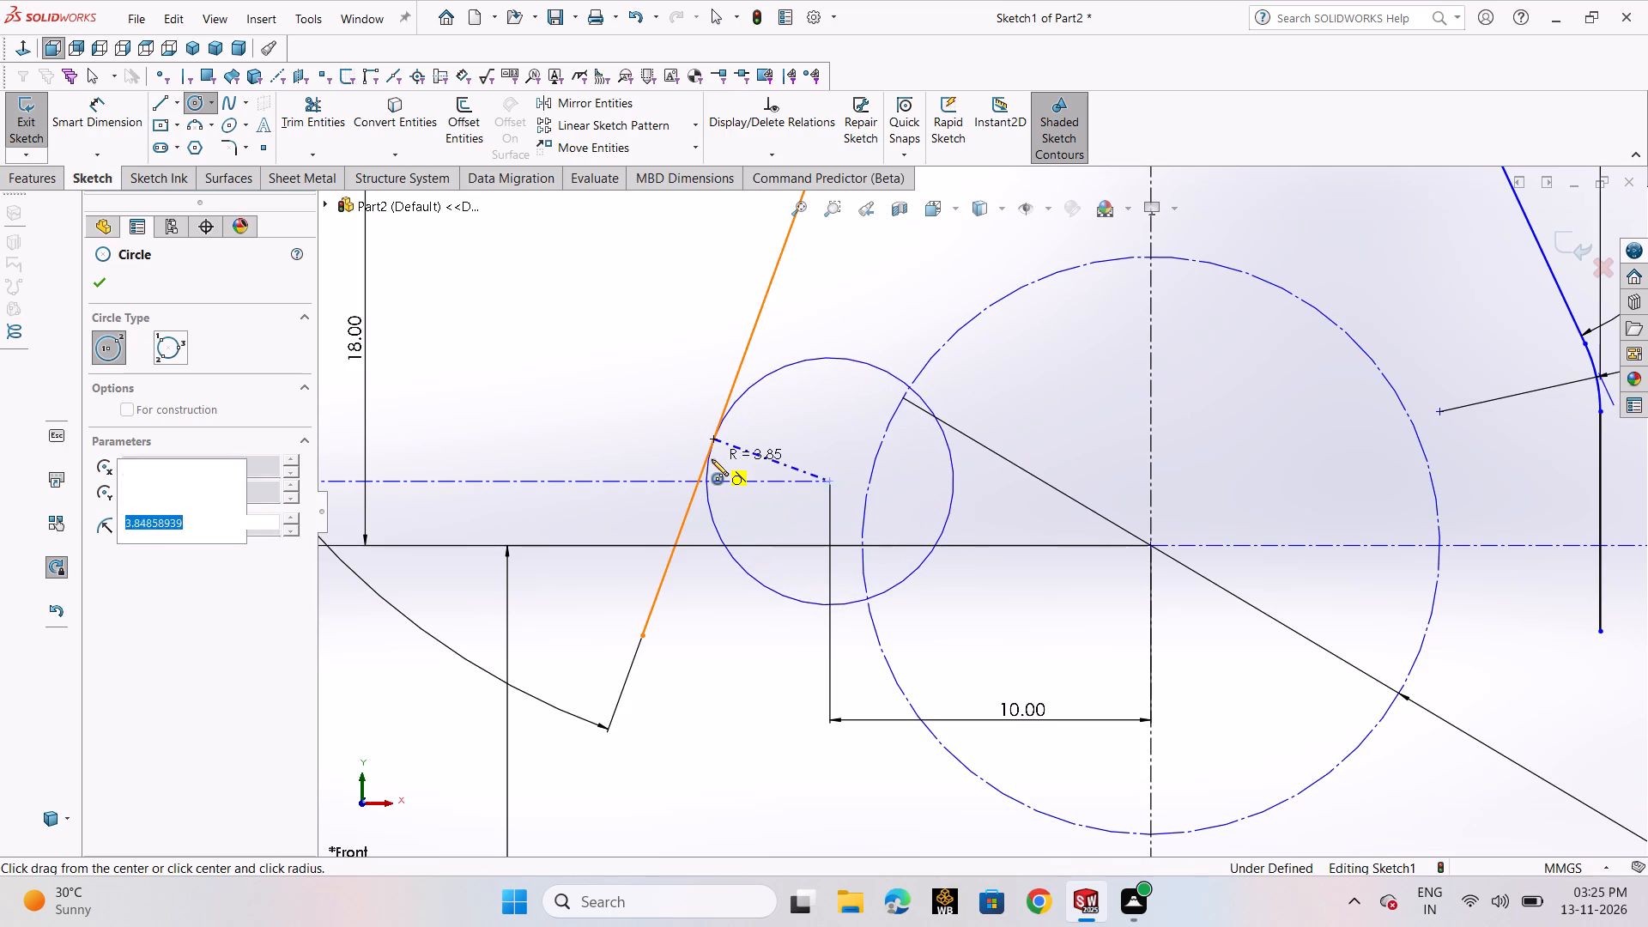
Finish the centre-based circle at a radius of about 3.85 mm, reaching the left slanted line.
right_click(712, 459)
left_click(737, 473)
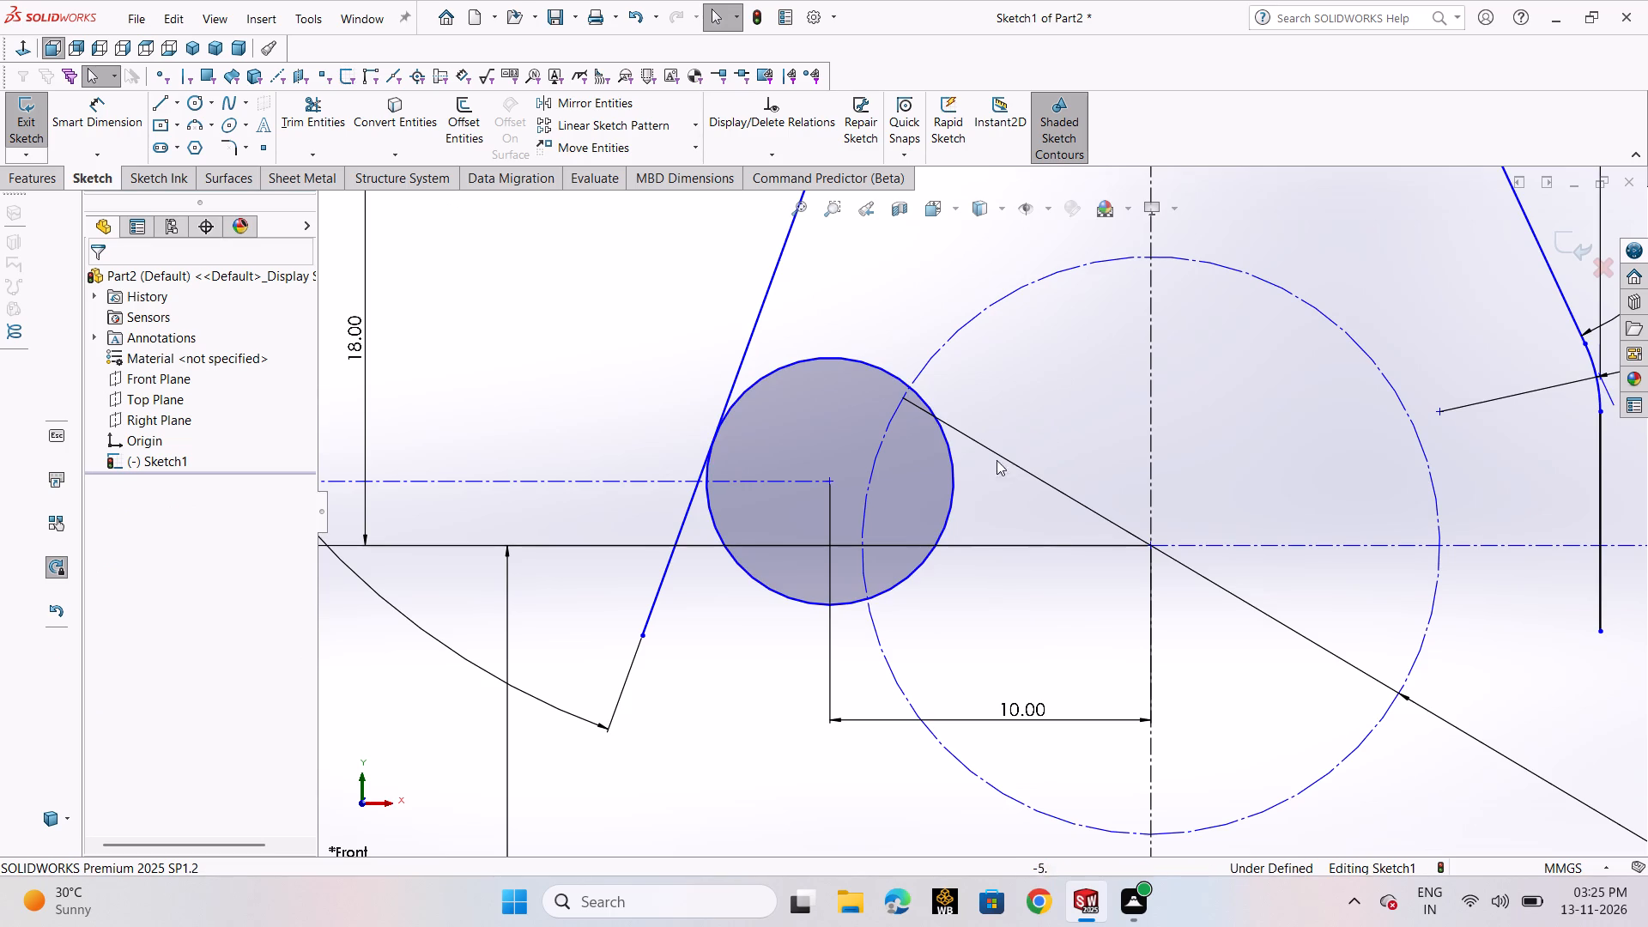
scroll(978, 409, "up", 6)
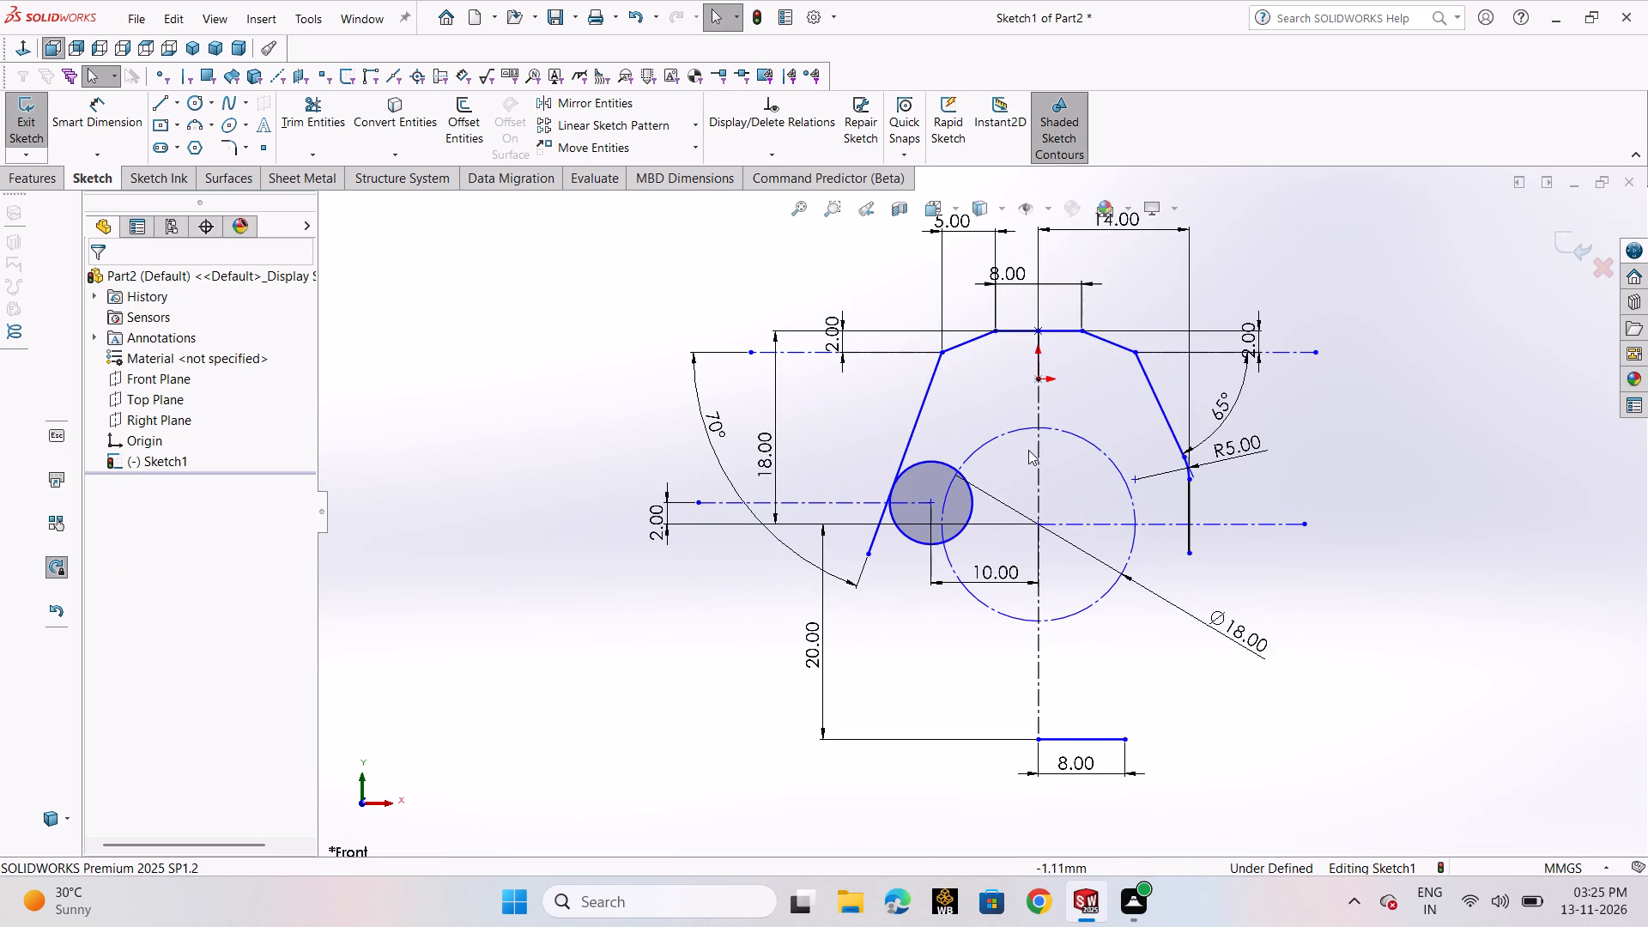
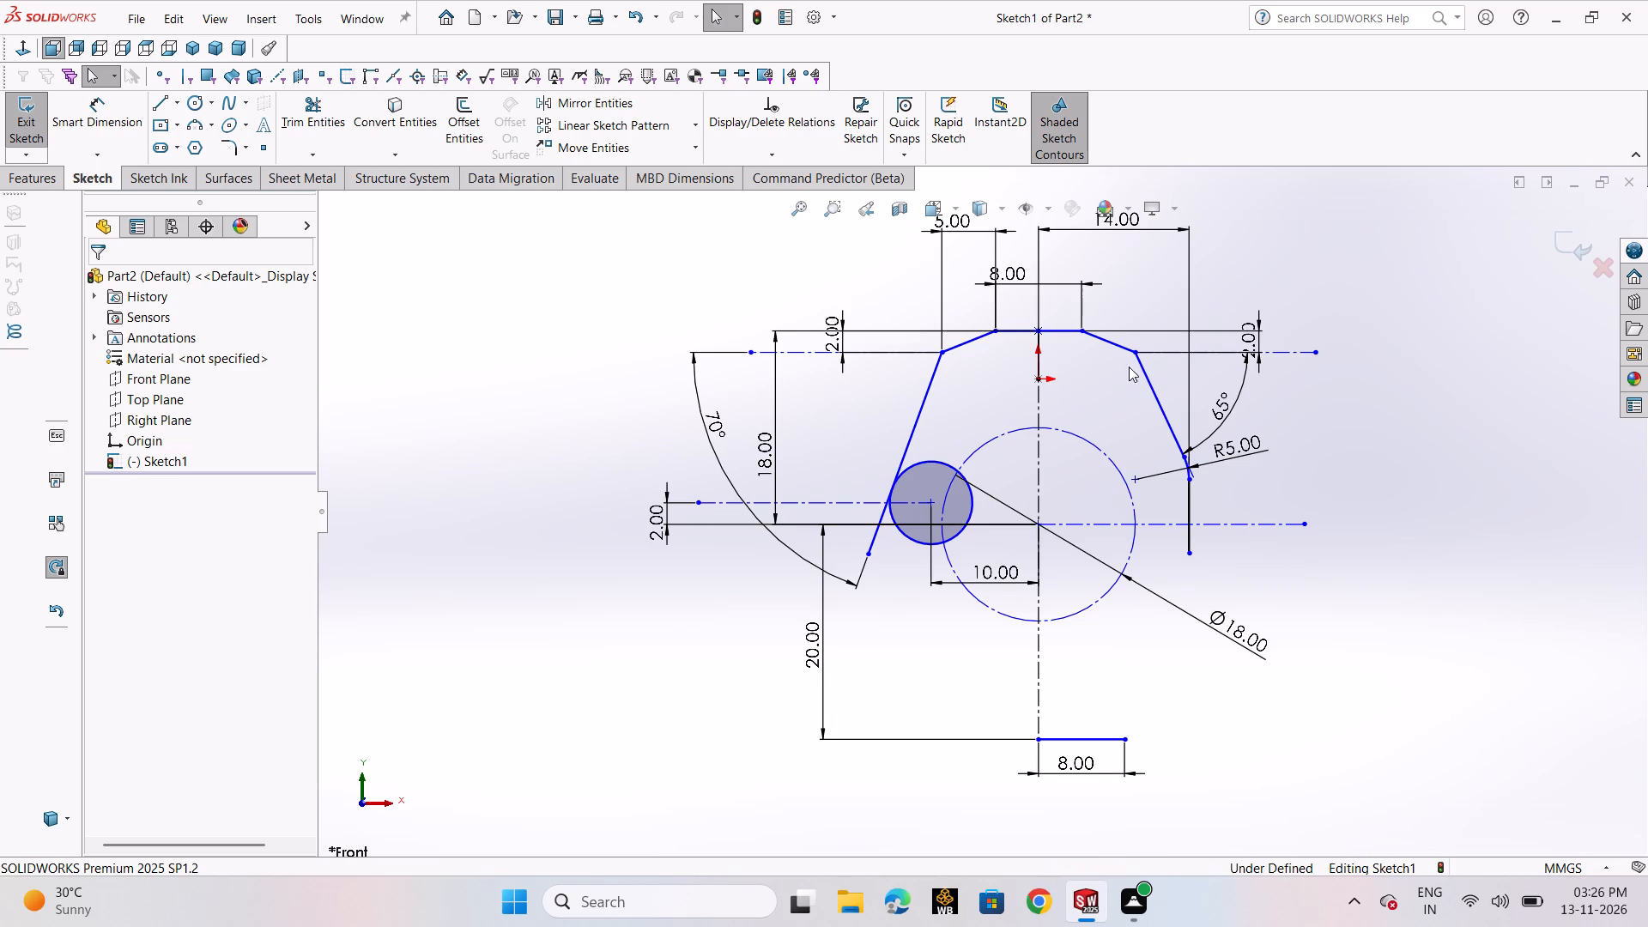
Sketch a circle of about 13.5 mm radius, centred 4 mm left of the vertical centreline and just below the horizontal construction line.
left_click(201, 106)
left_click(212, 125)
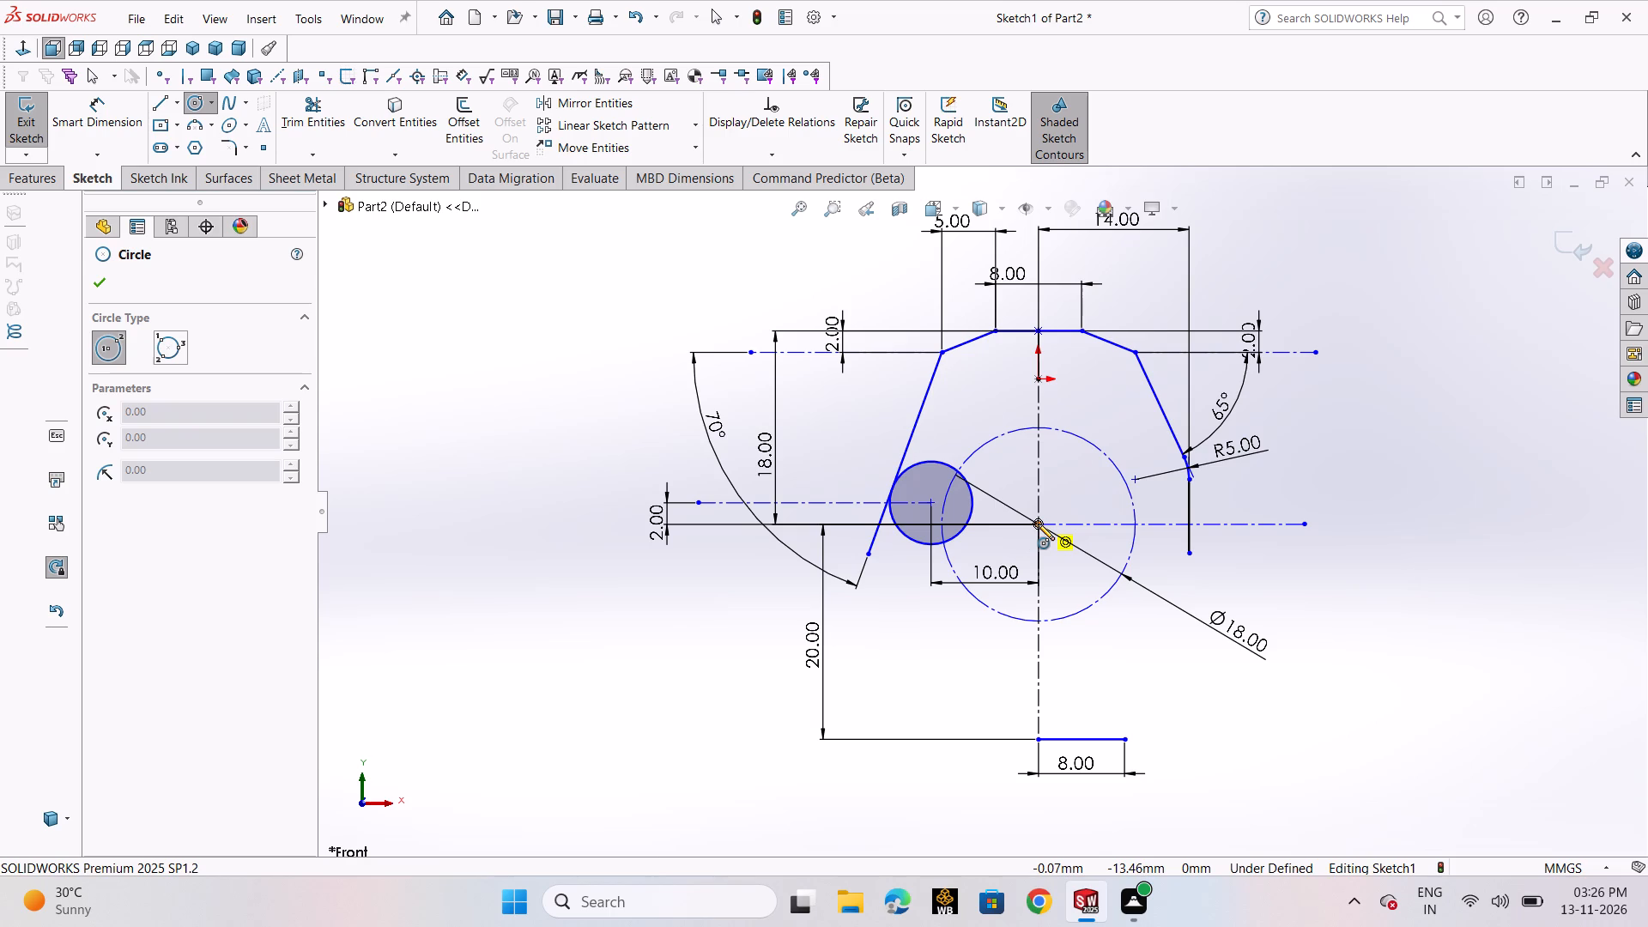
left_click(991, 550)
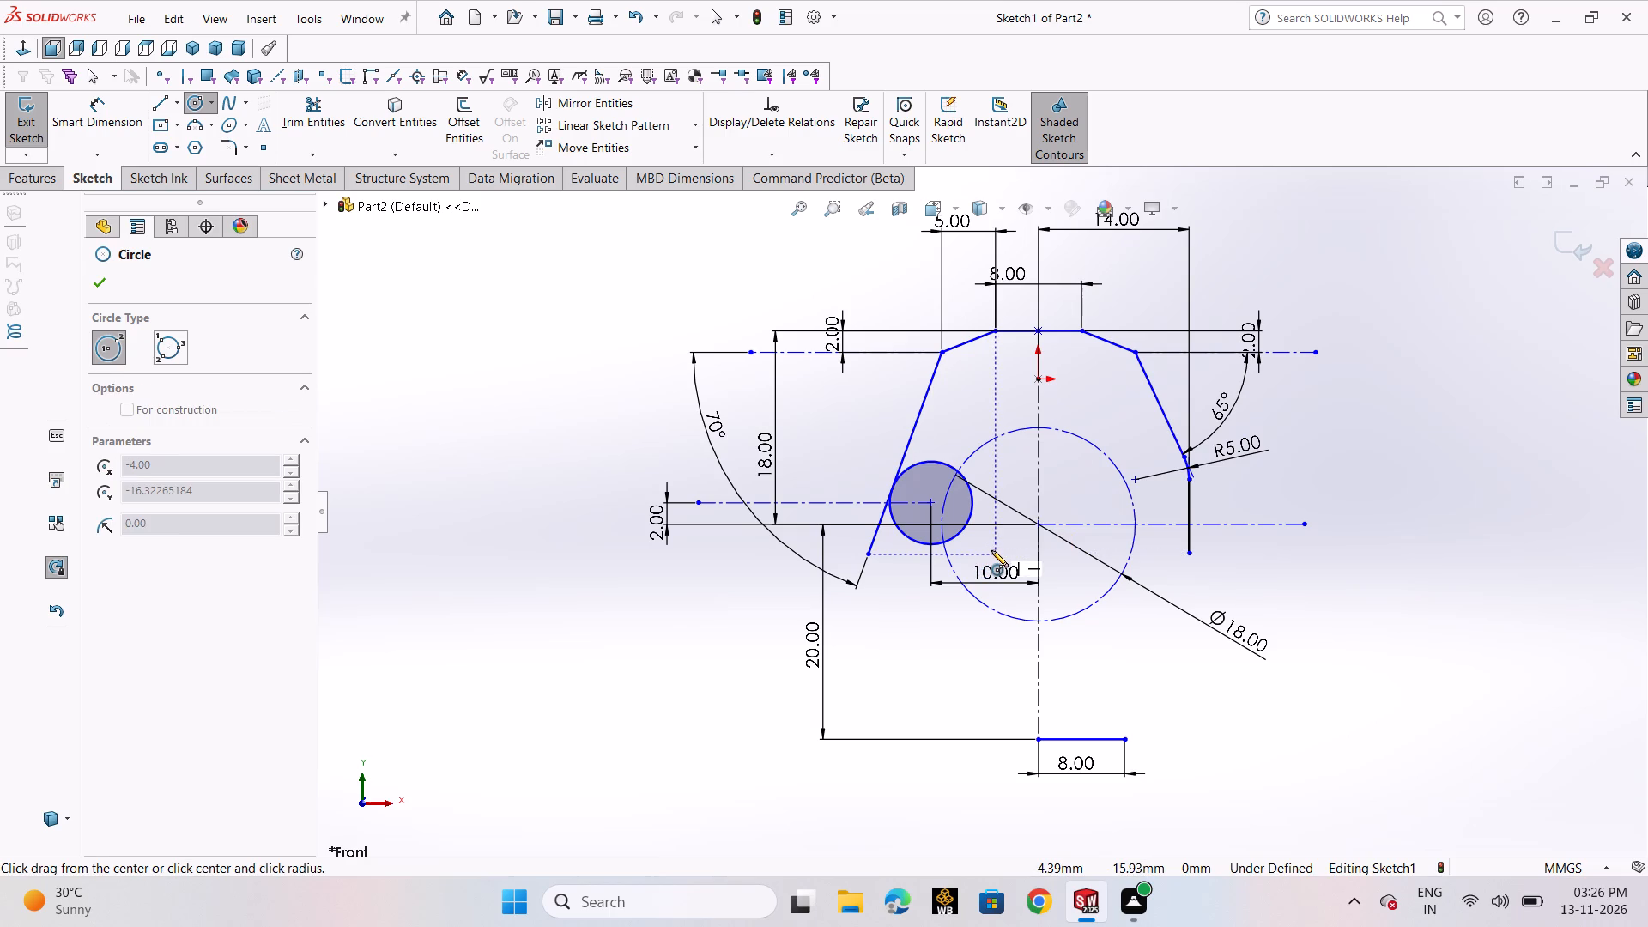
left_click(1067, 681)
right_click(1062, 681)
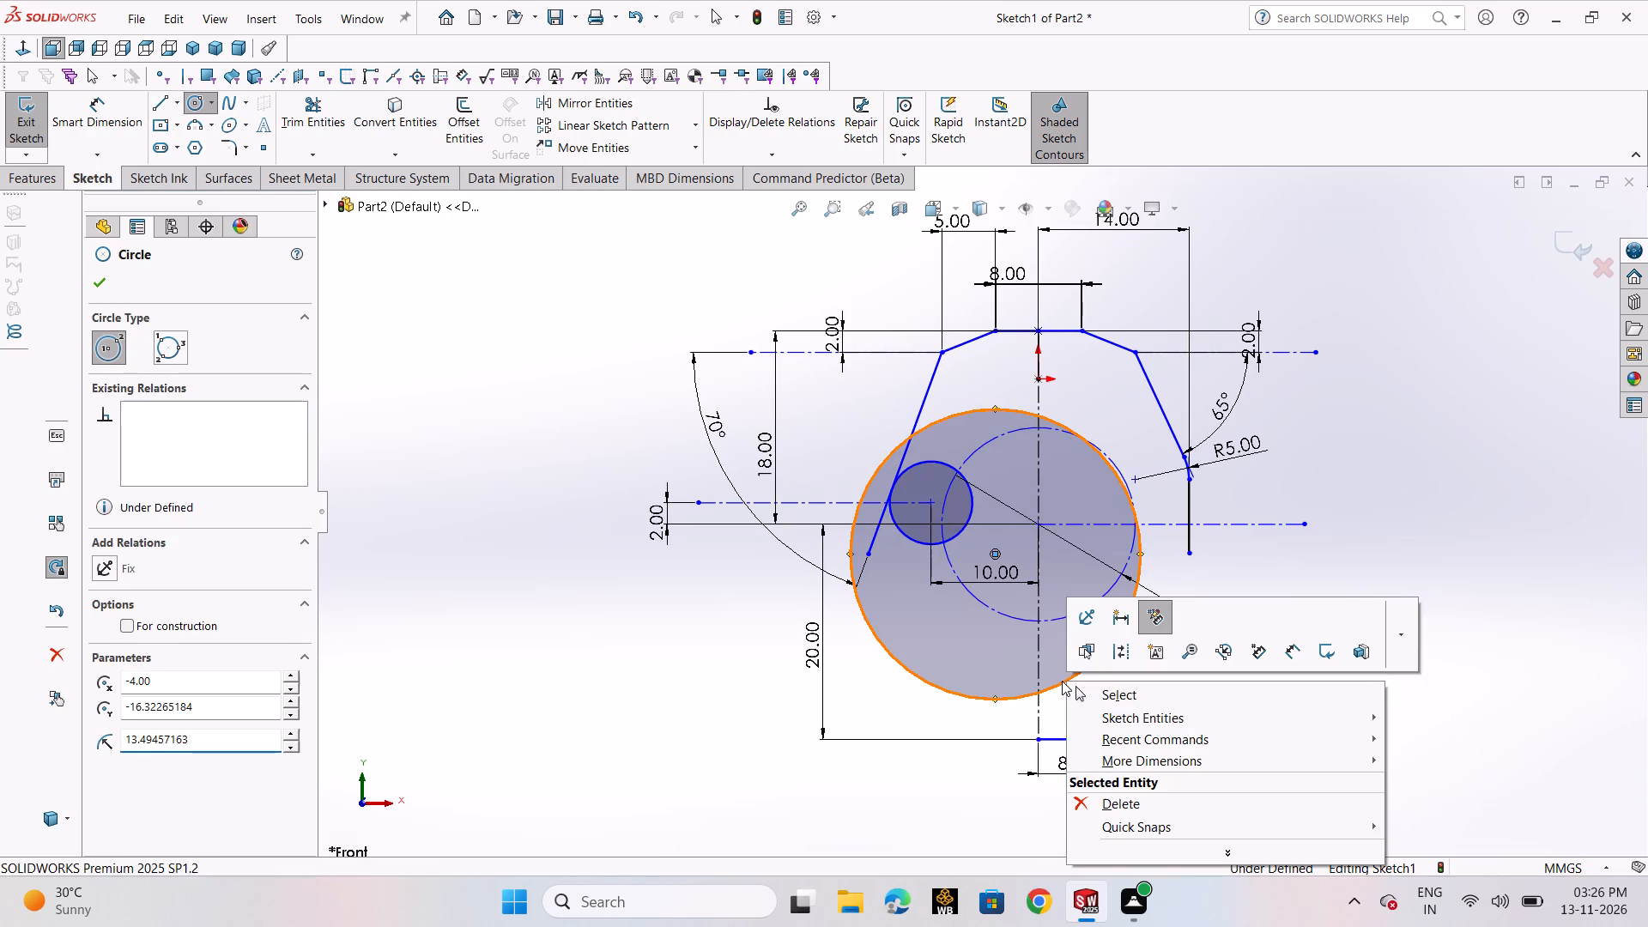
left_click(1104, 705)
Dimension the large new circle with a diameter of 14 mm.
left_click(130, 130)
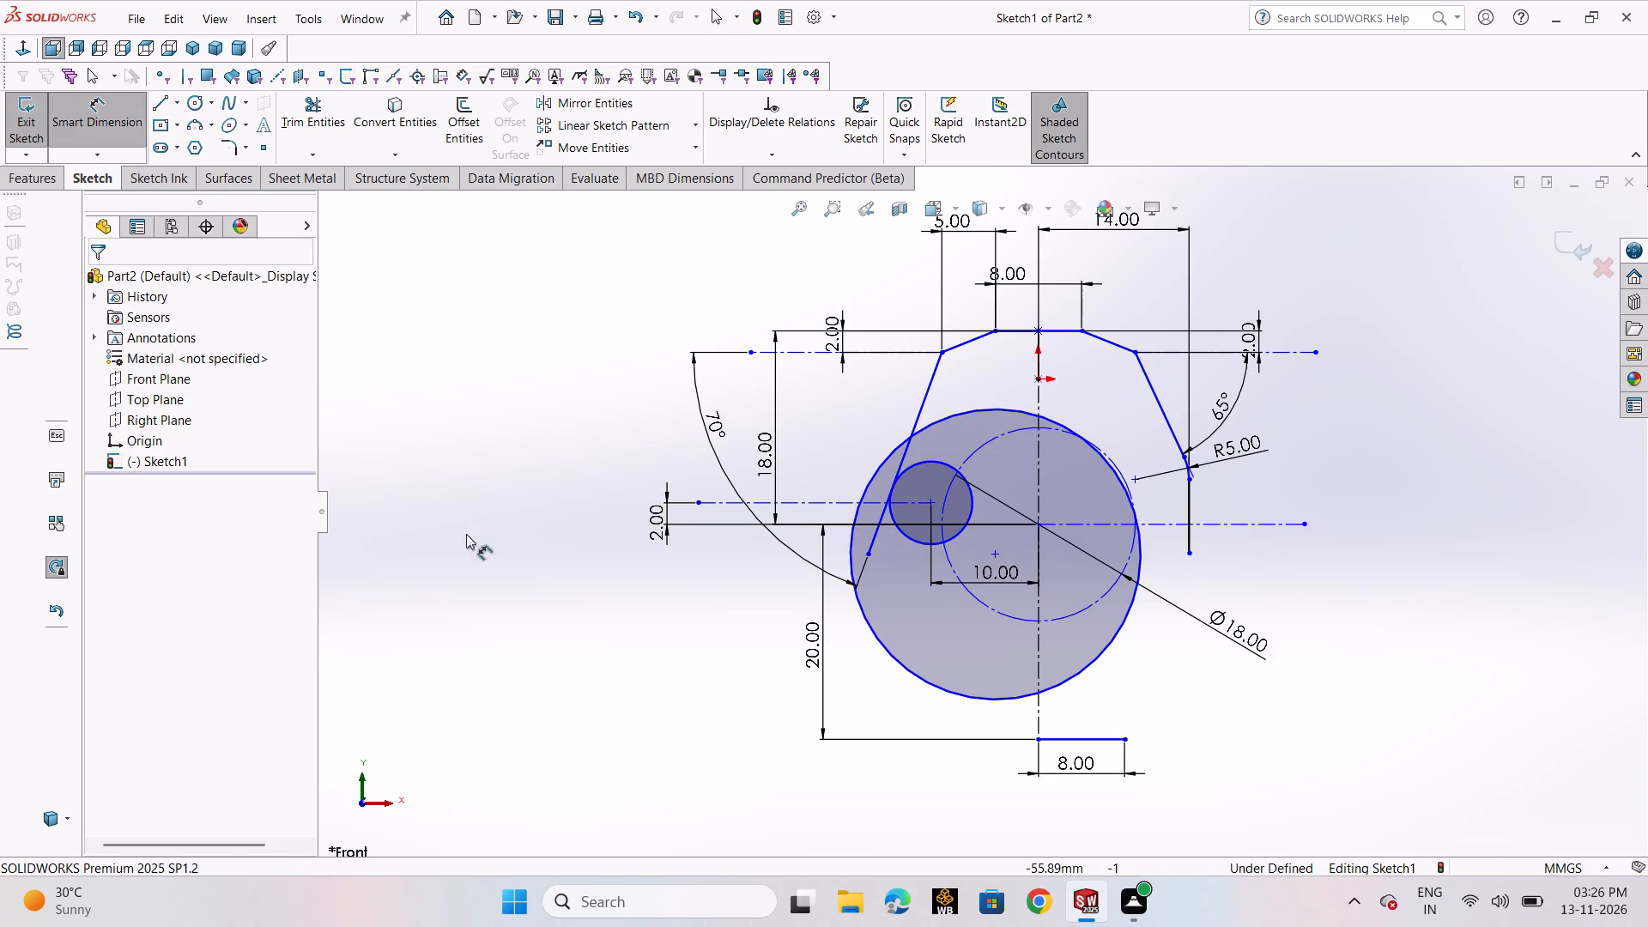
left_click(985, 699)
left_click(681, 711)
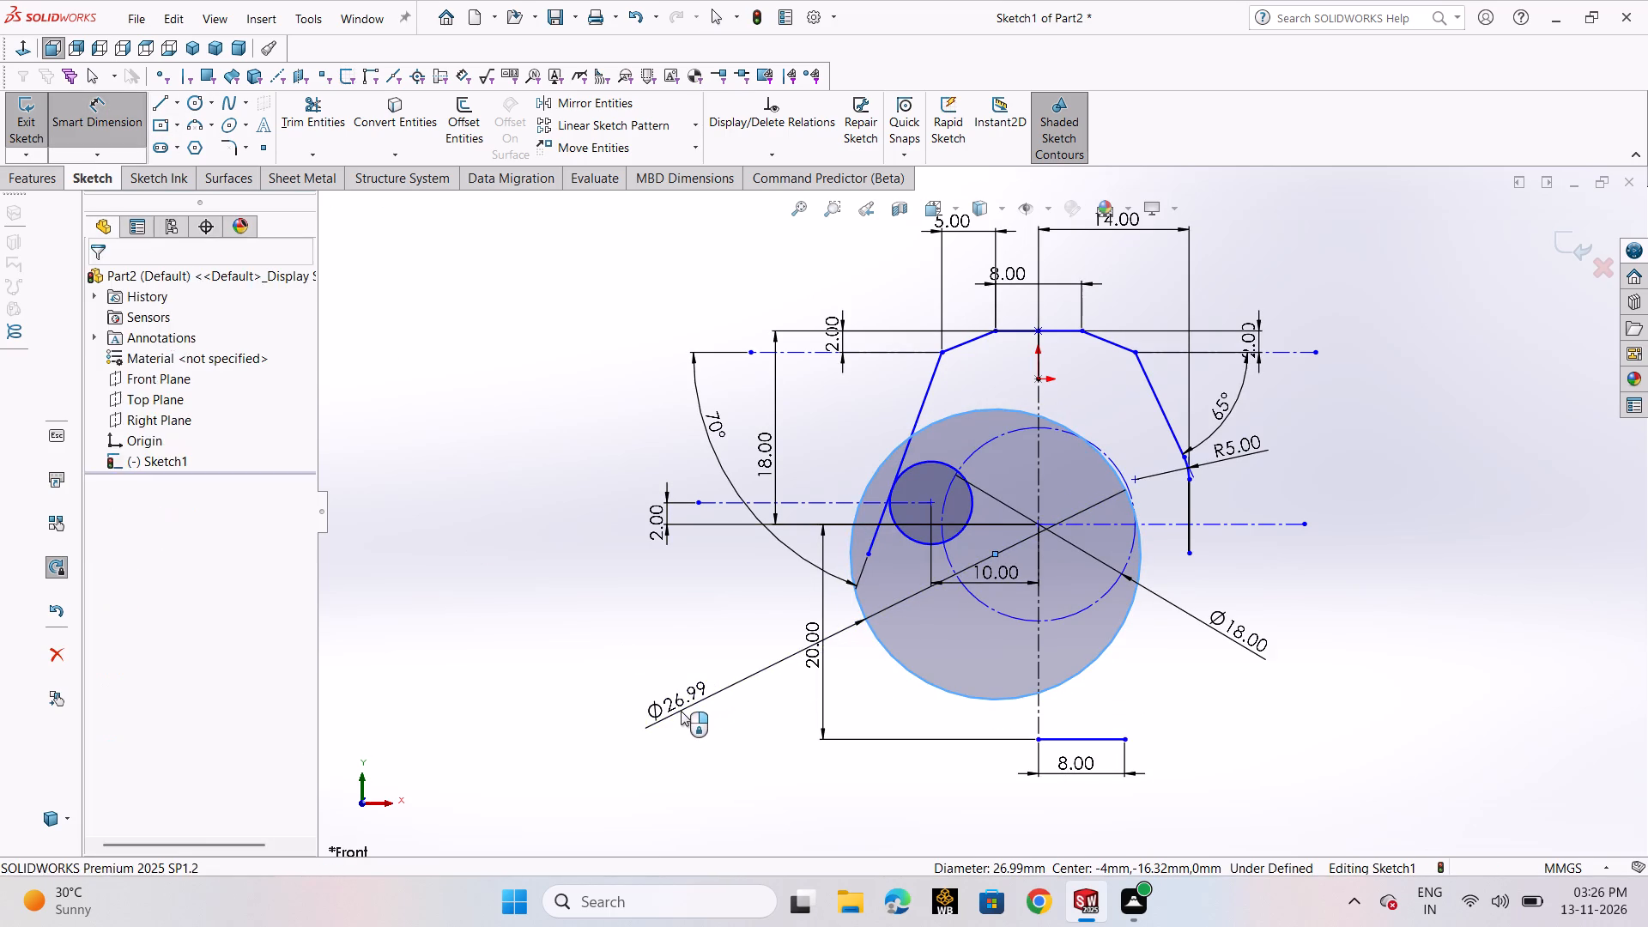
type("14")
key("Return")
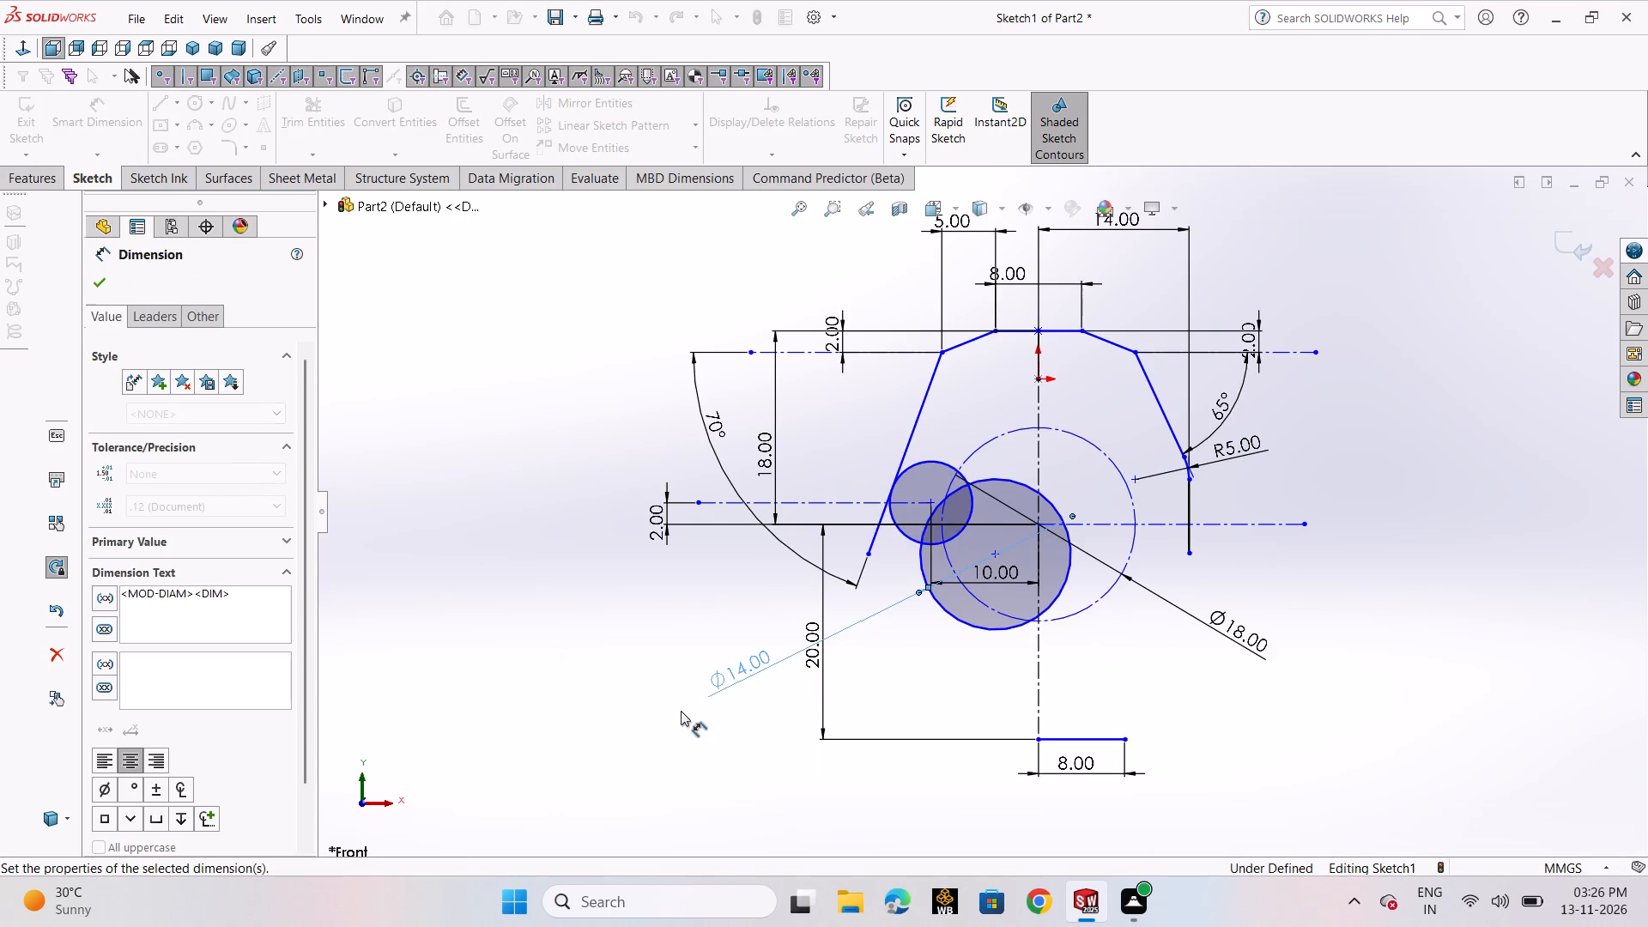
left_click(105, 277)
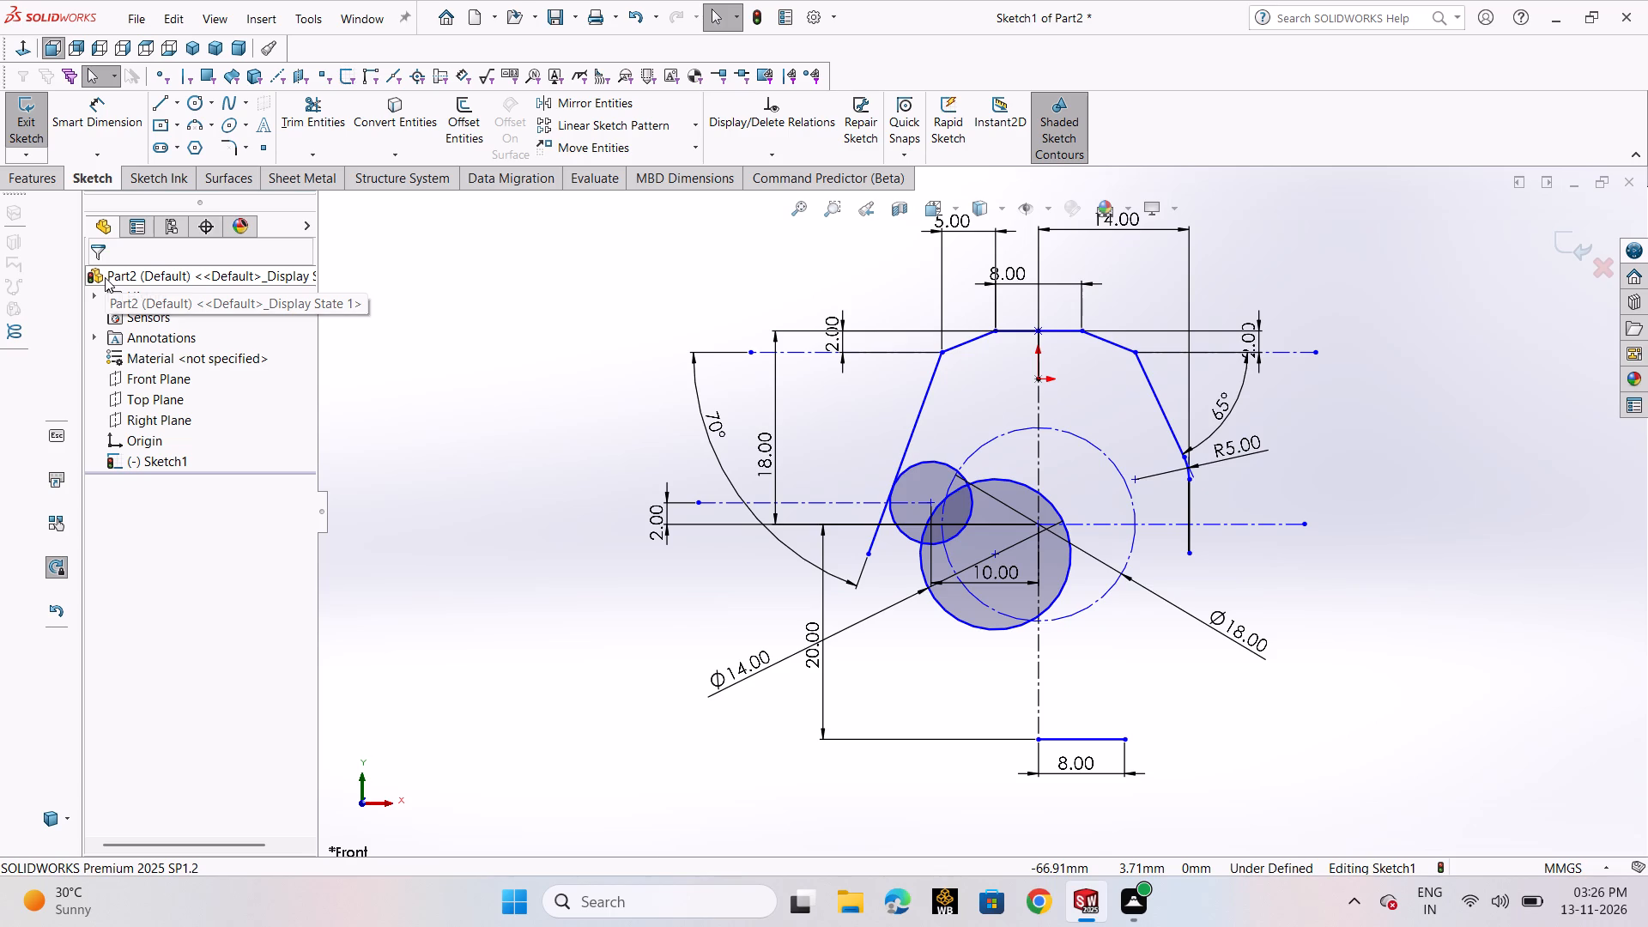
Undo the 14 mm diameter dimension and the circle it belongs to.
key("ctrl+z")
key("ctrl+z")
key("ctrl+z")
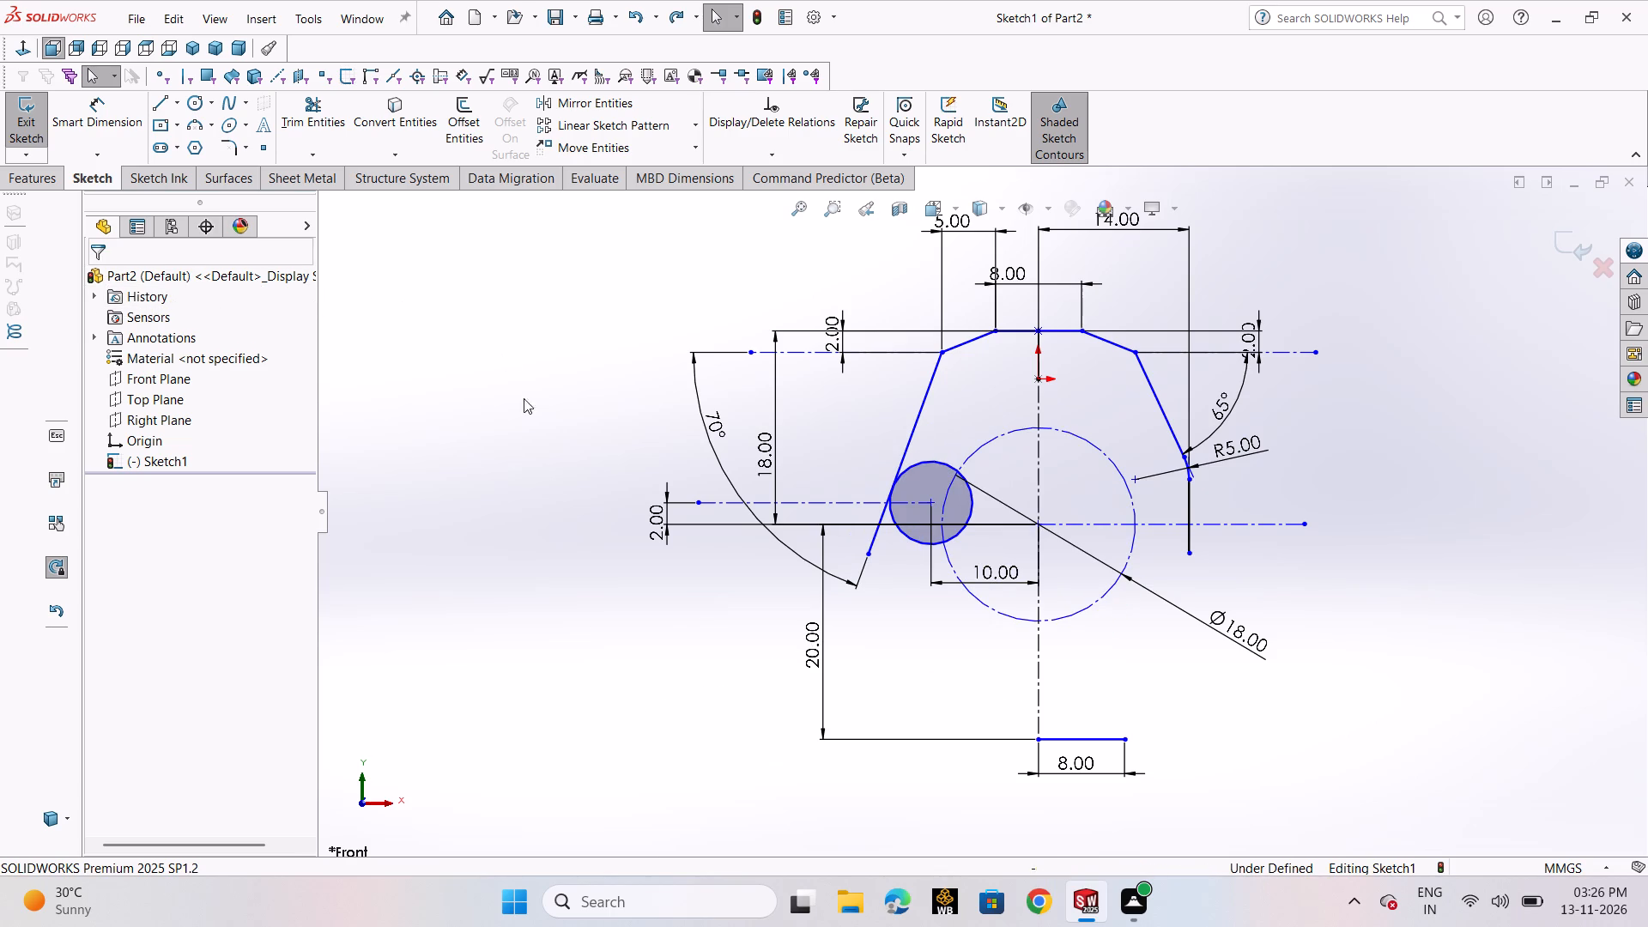
Open the 20 mm vertical dimension between the construction circle's centre and the short bottom line for editing.
double_click(804, 651)
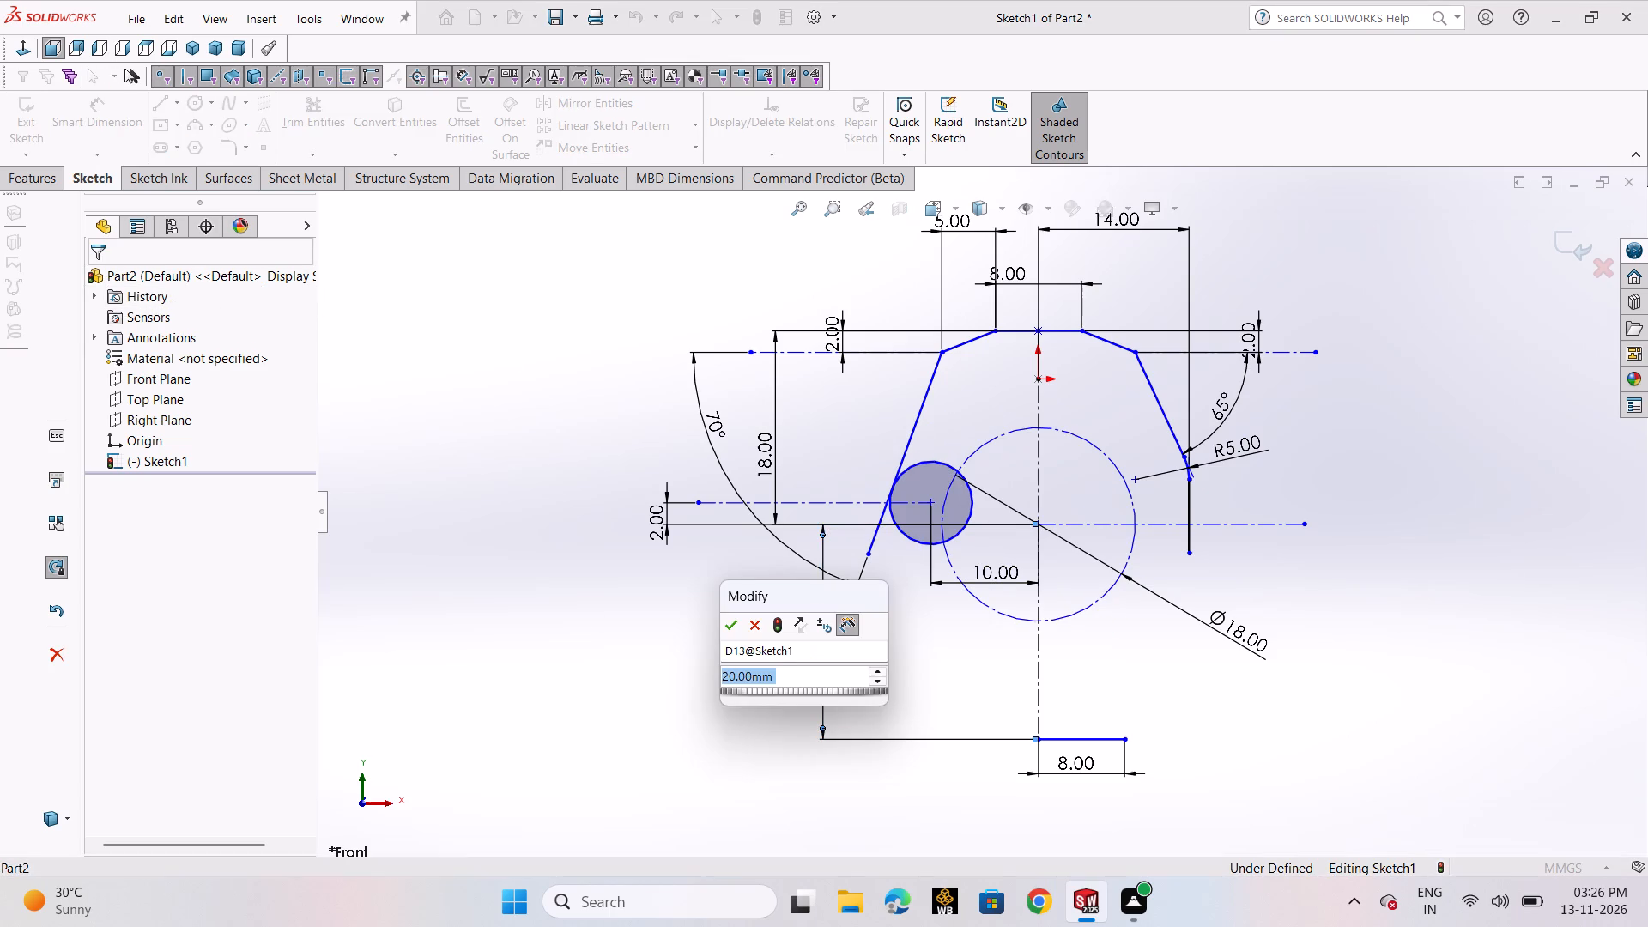
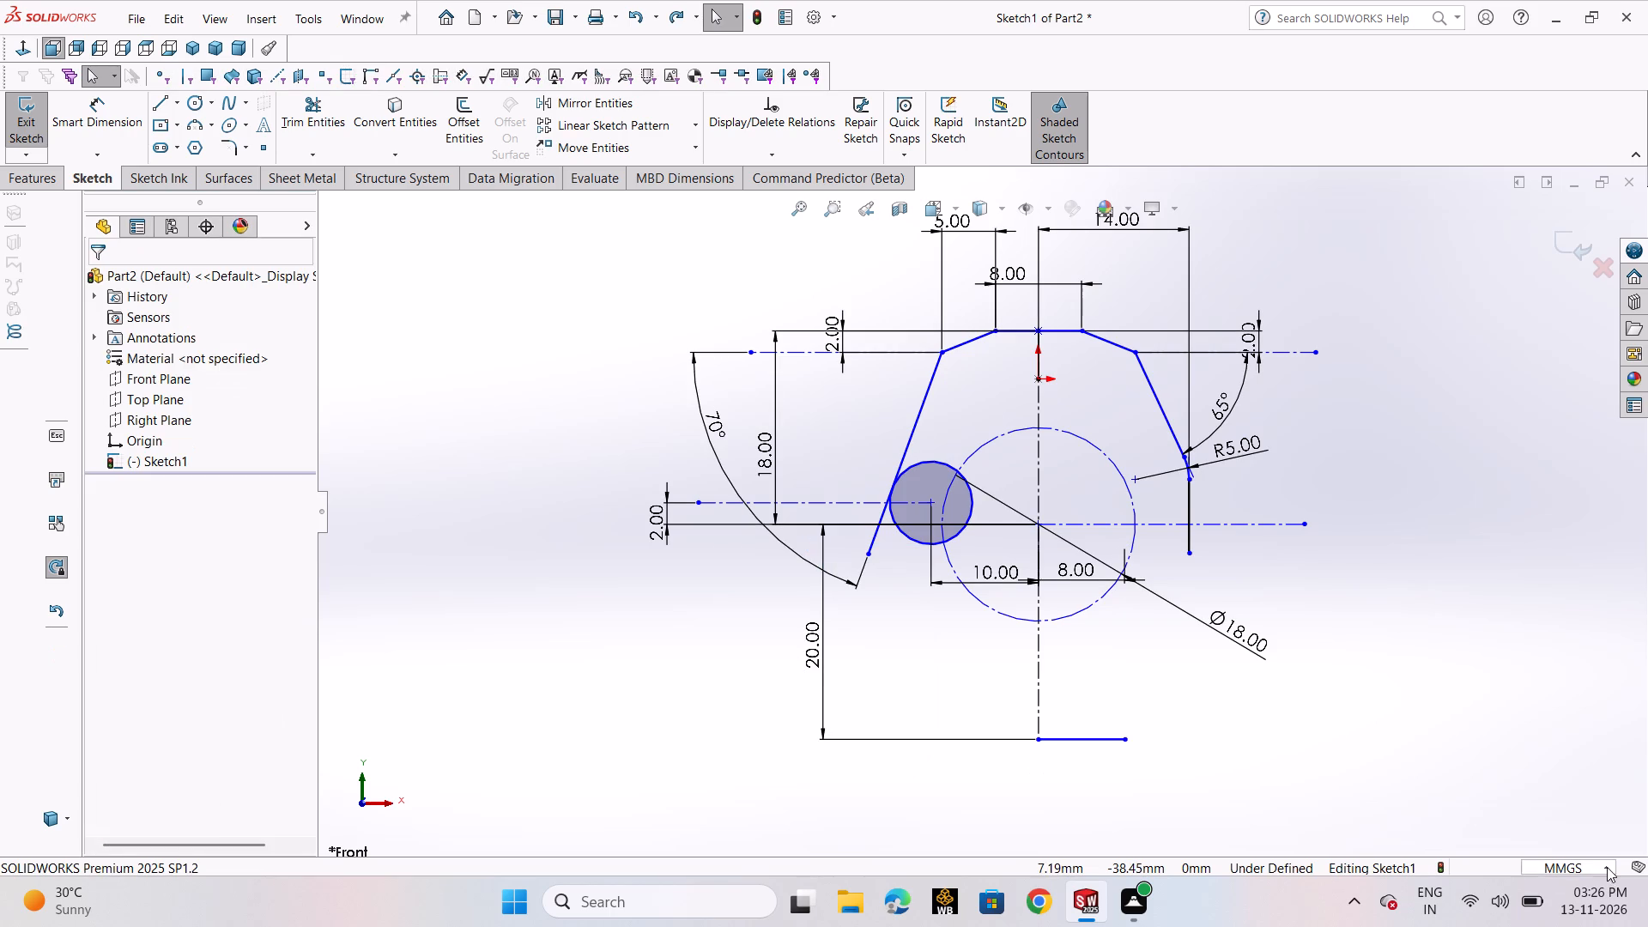
Set the vertical dimension between the construction circle's centre and the short bottom line to 11 mm.
double_click(806, 648)
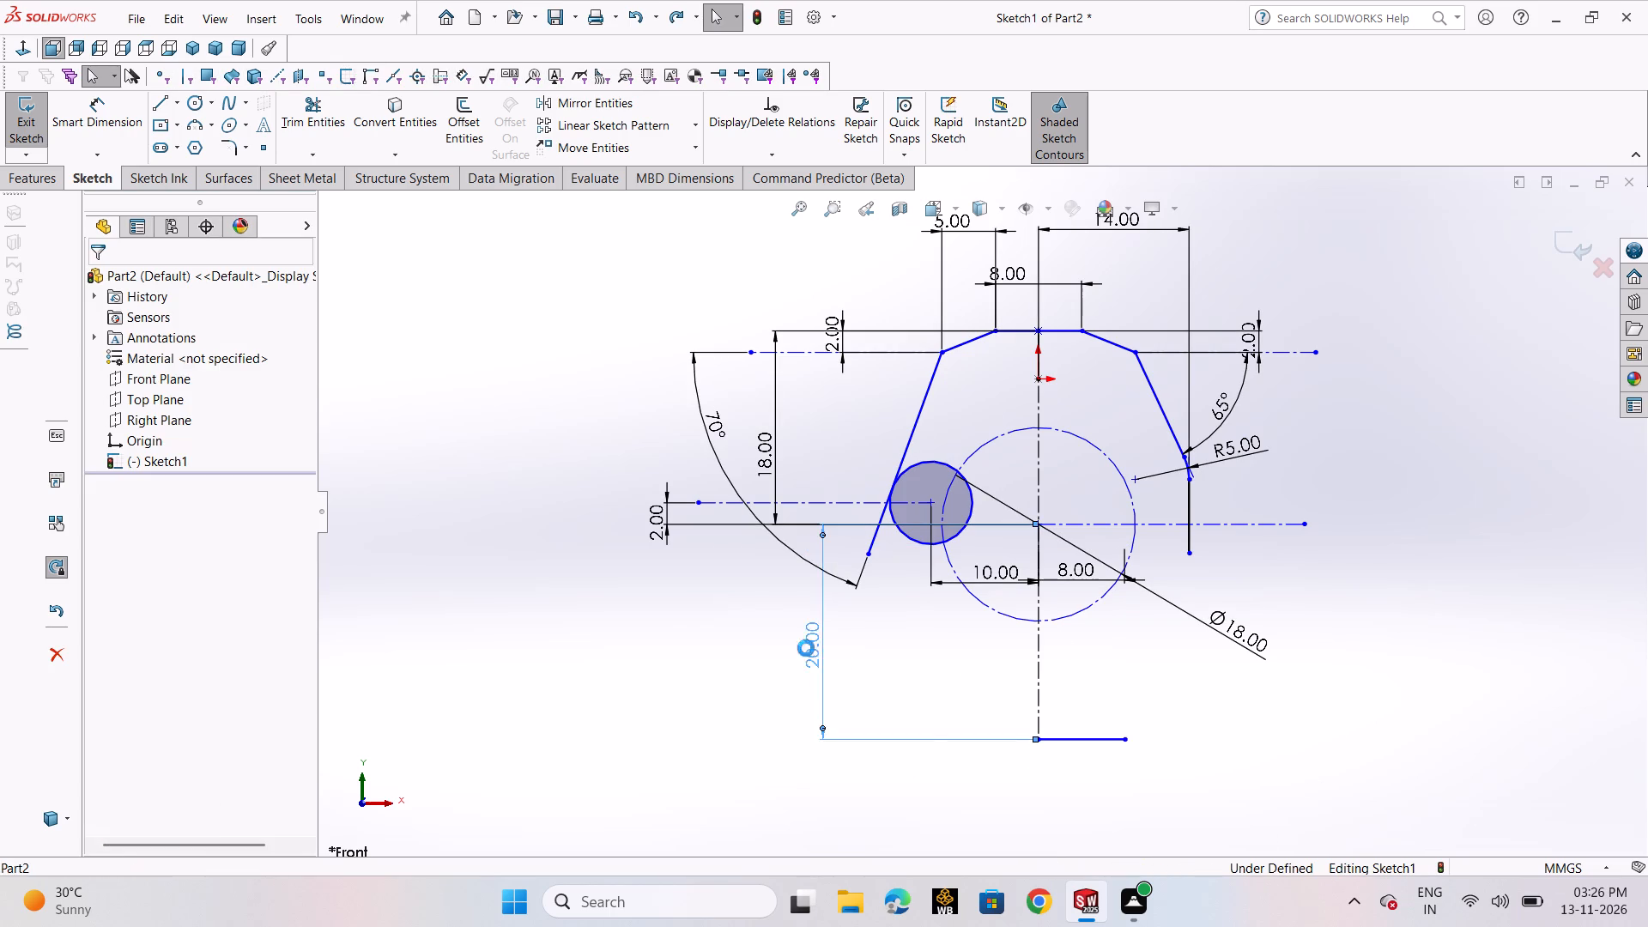
type("11")
key("Return")
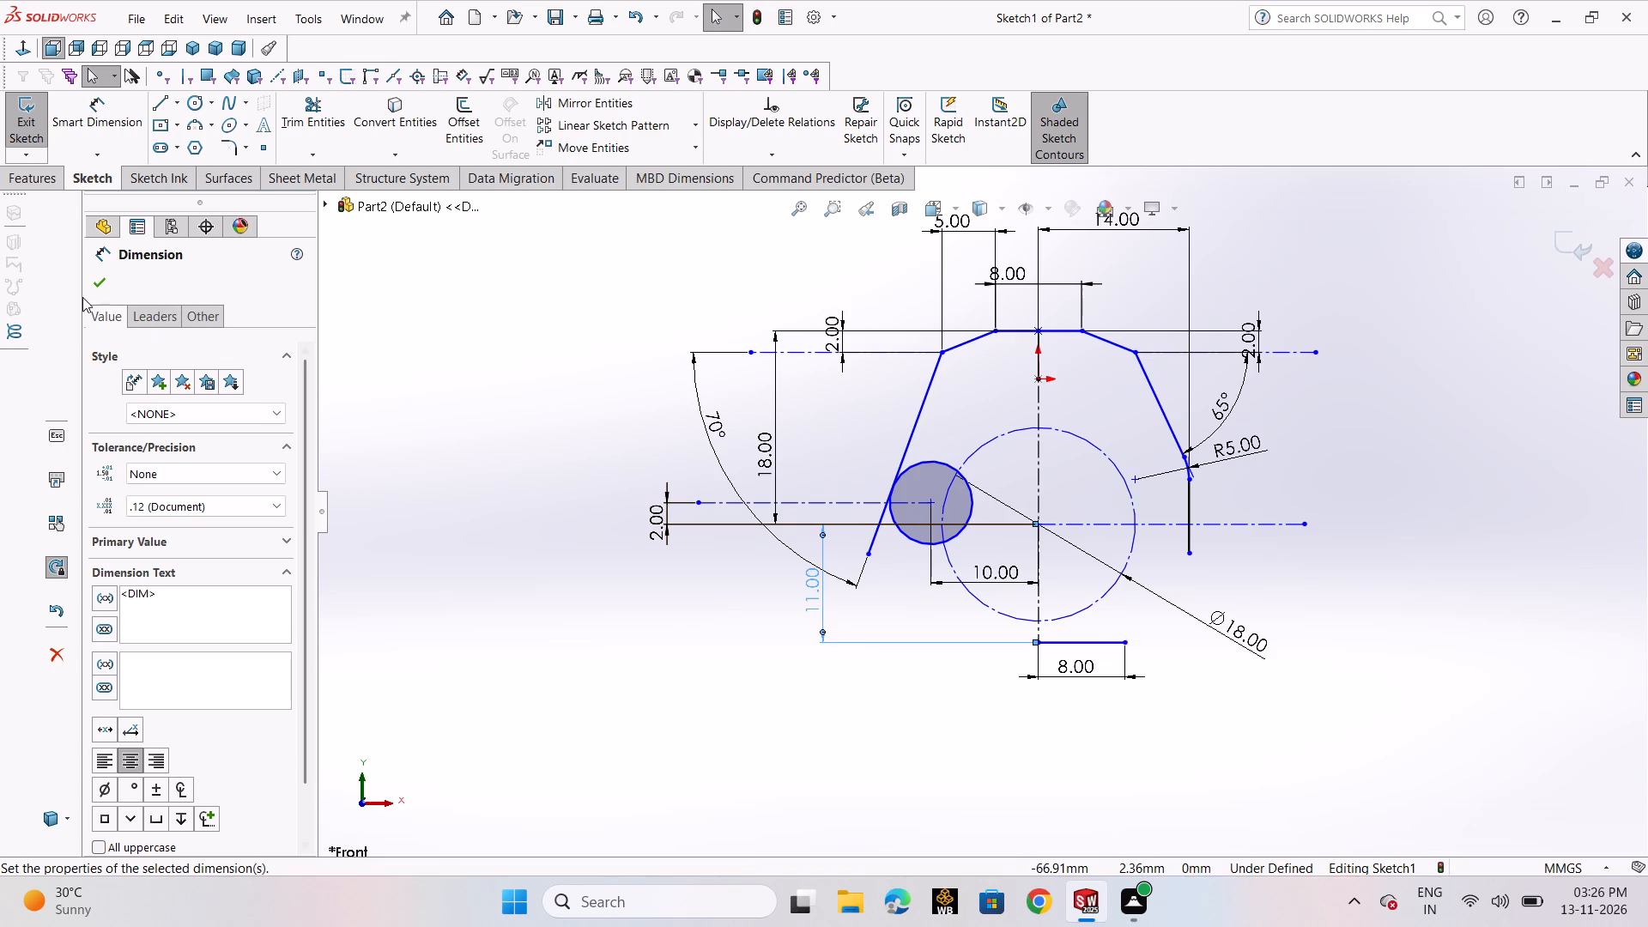
left_click(99, 290)
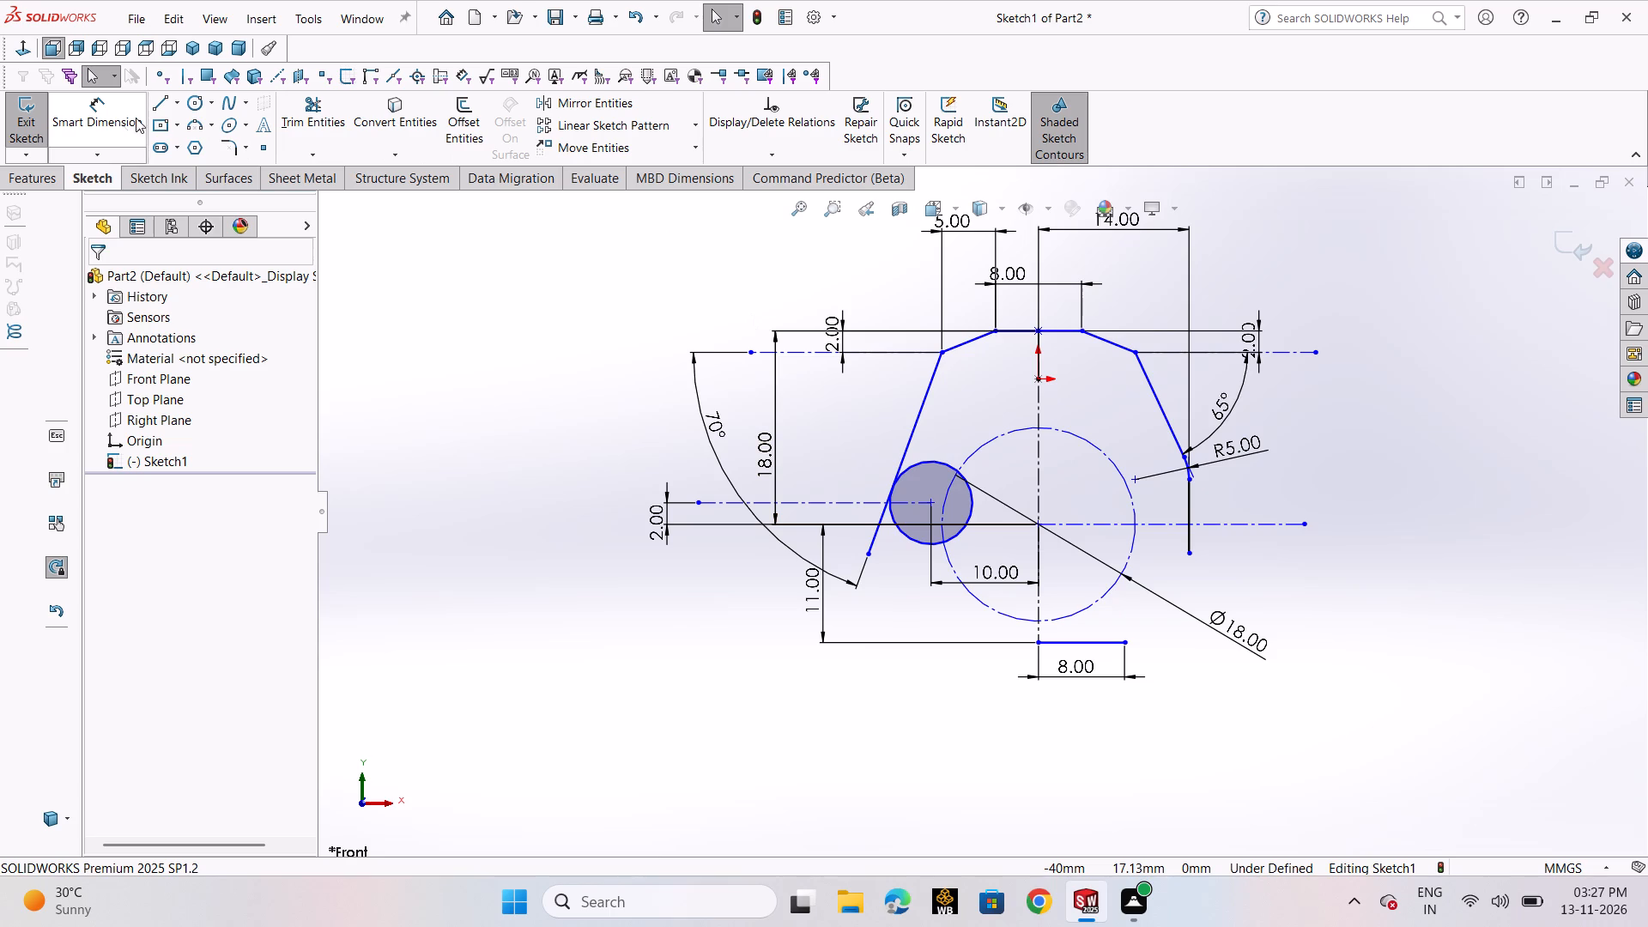
Sketch a circle centred 4 mm left of the vertical centreline, about 3 mm below the horizontal construction line.
left_click(190, 106)
left_click(212, 123)
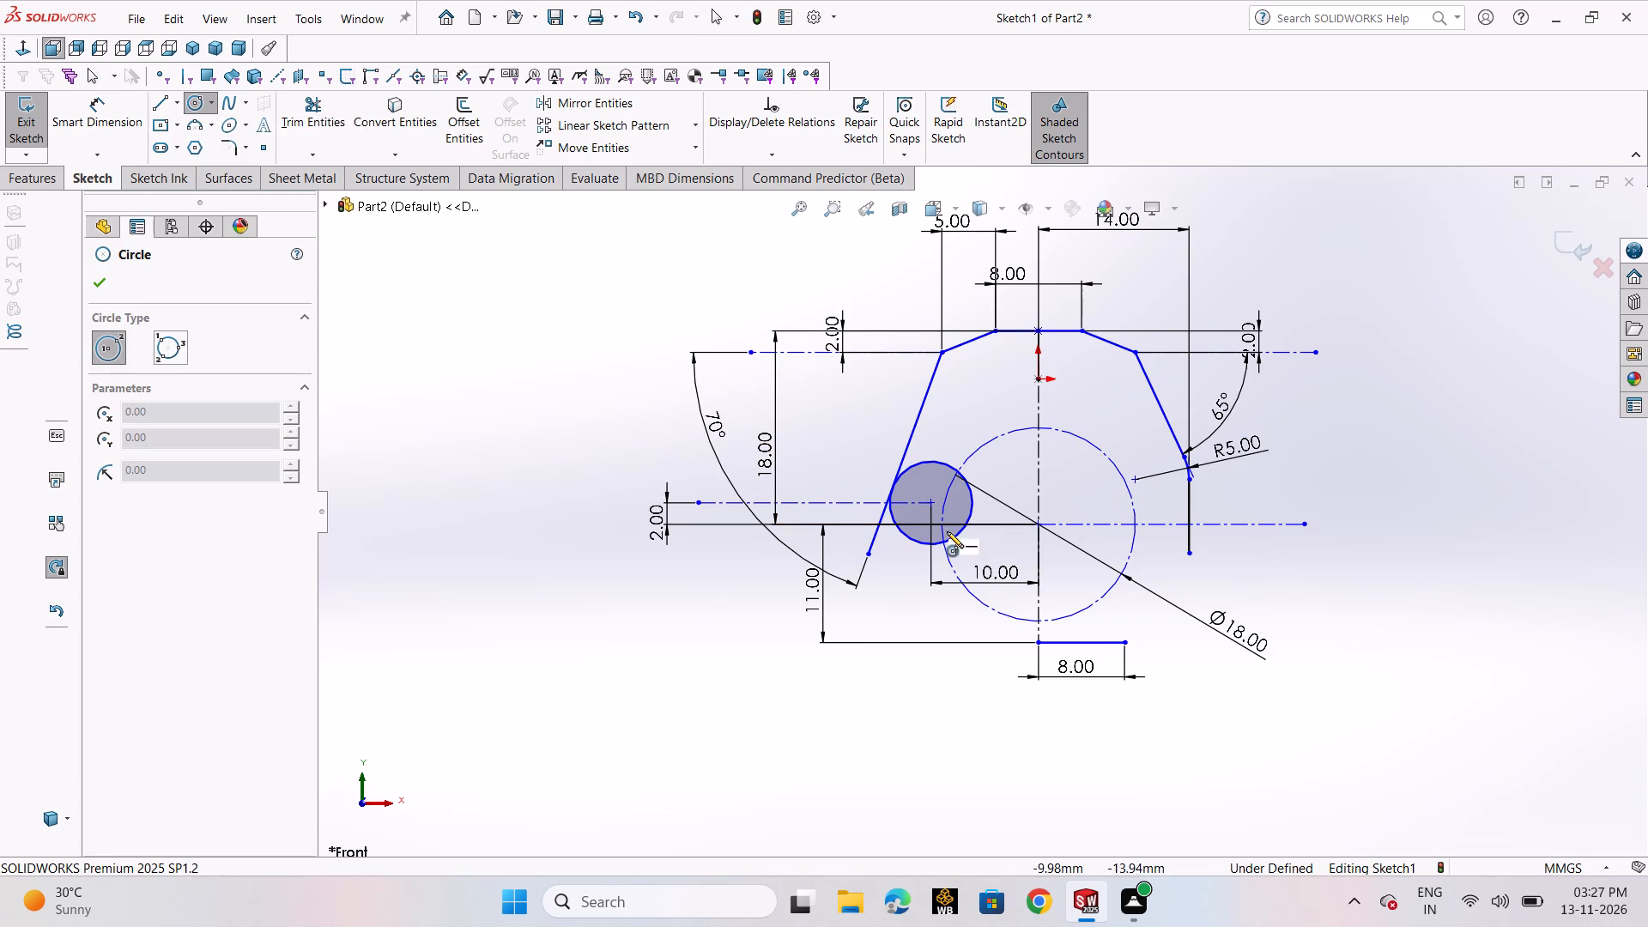
left_click(991, 552)
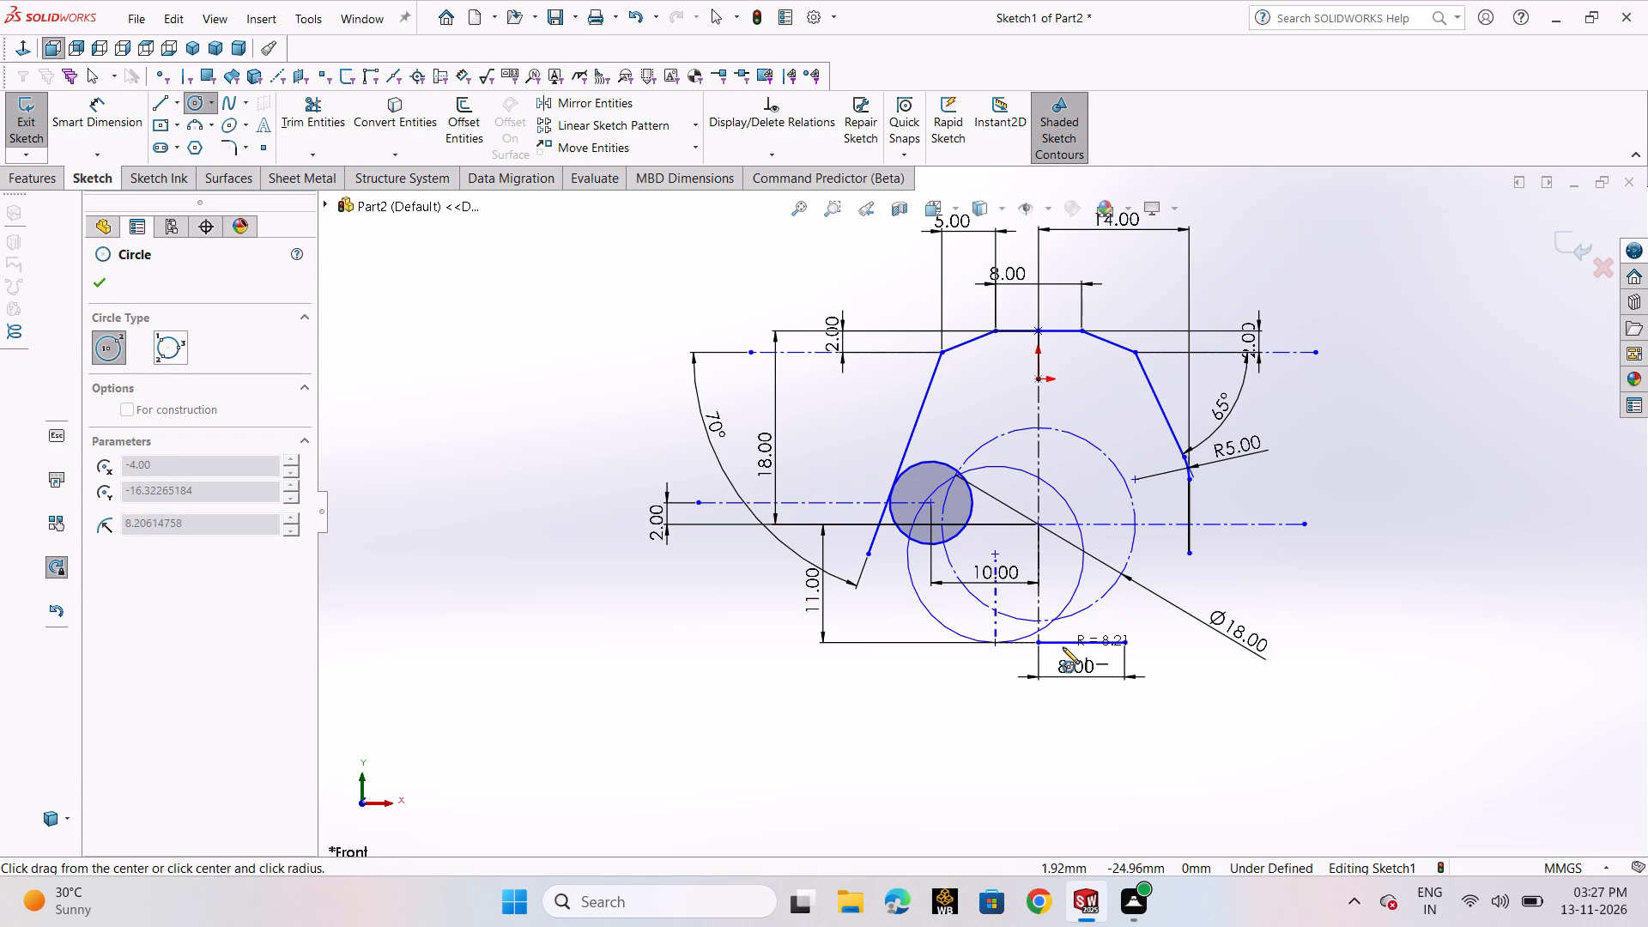
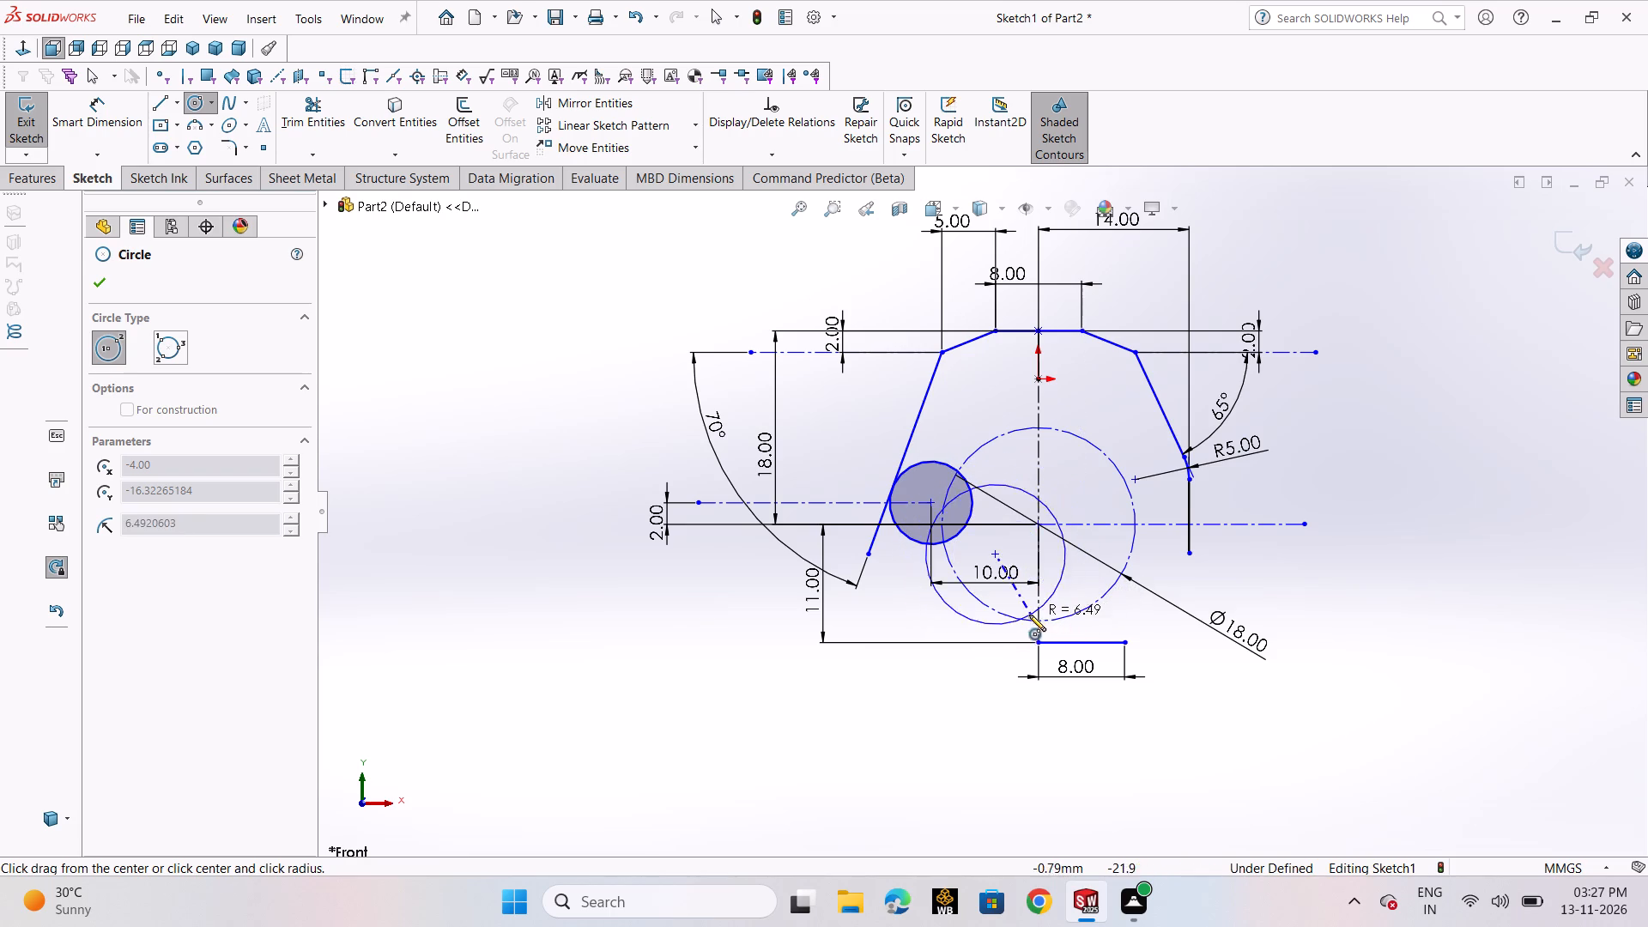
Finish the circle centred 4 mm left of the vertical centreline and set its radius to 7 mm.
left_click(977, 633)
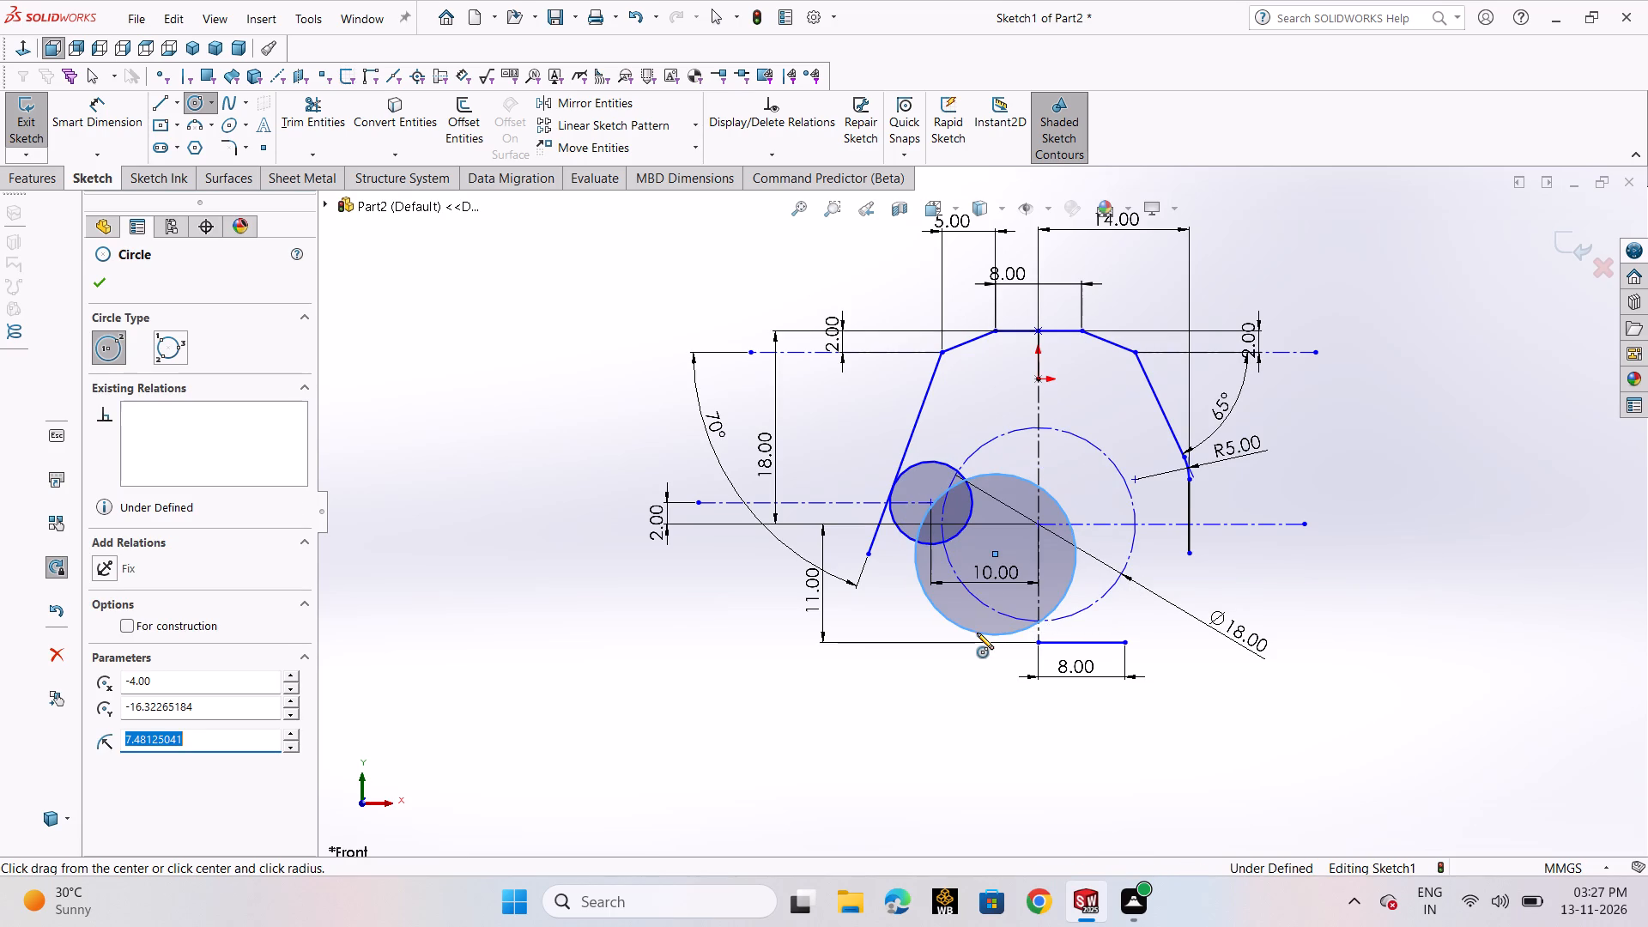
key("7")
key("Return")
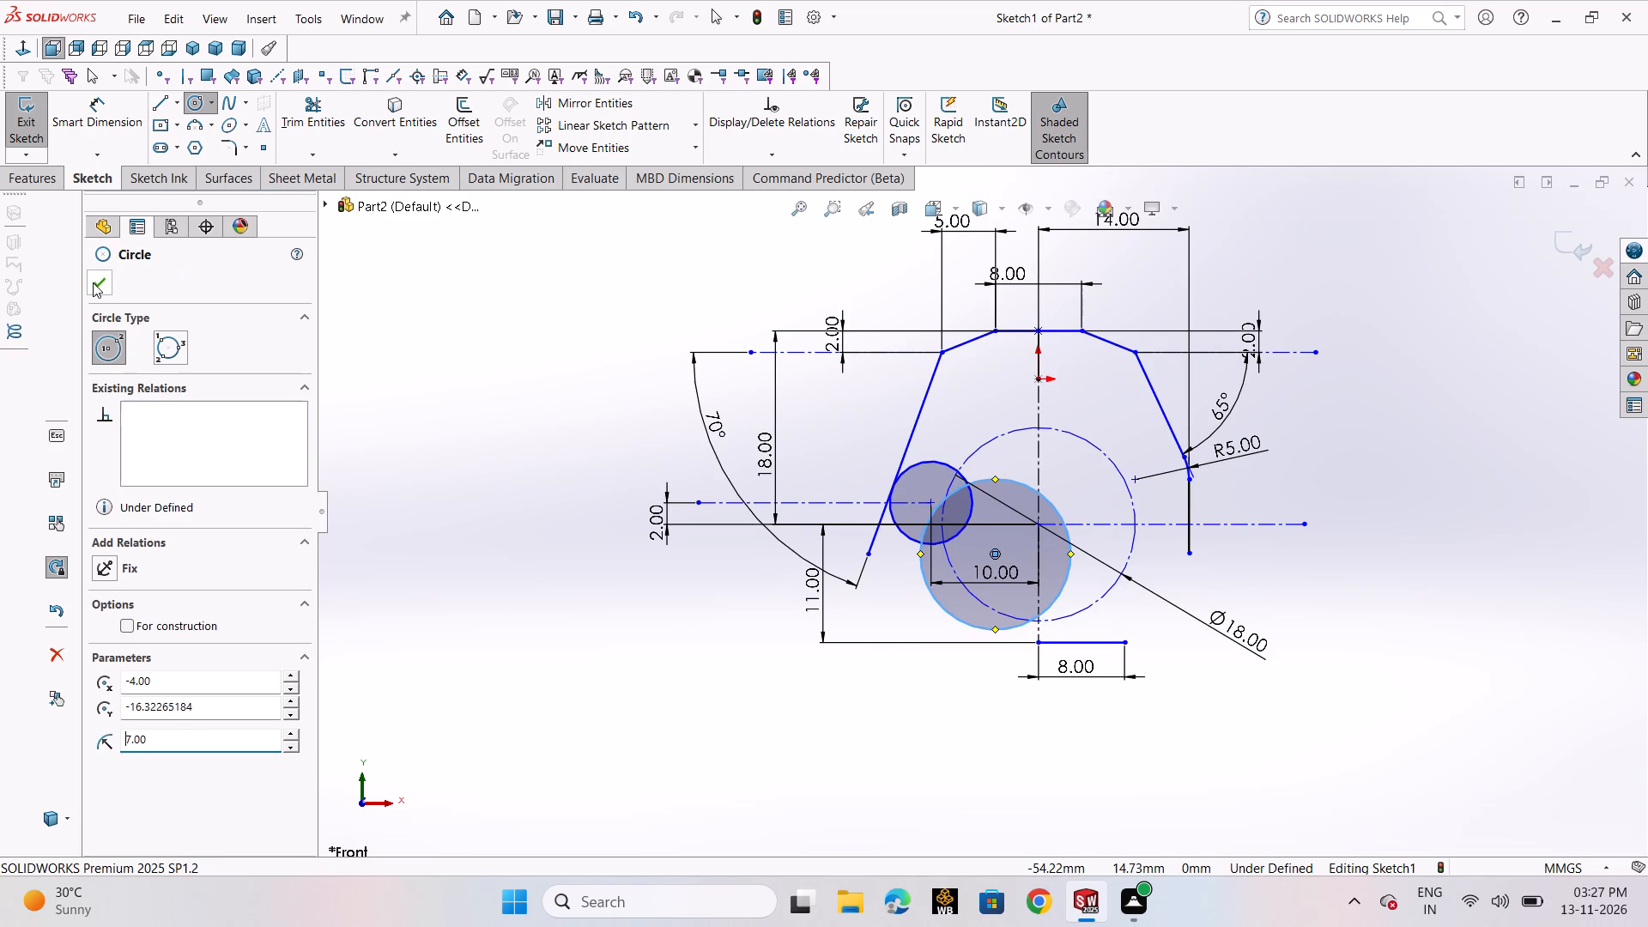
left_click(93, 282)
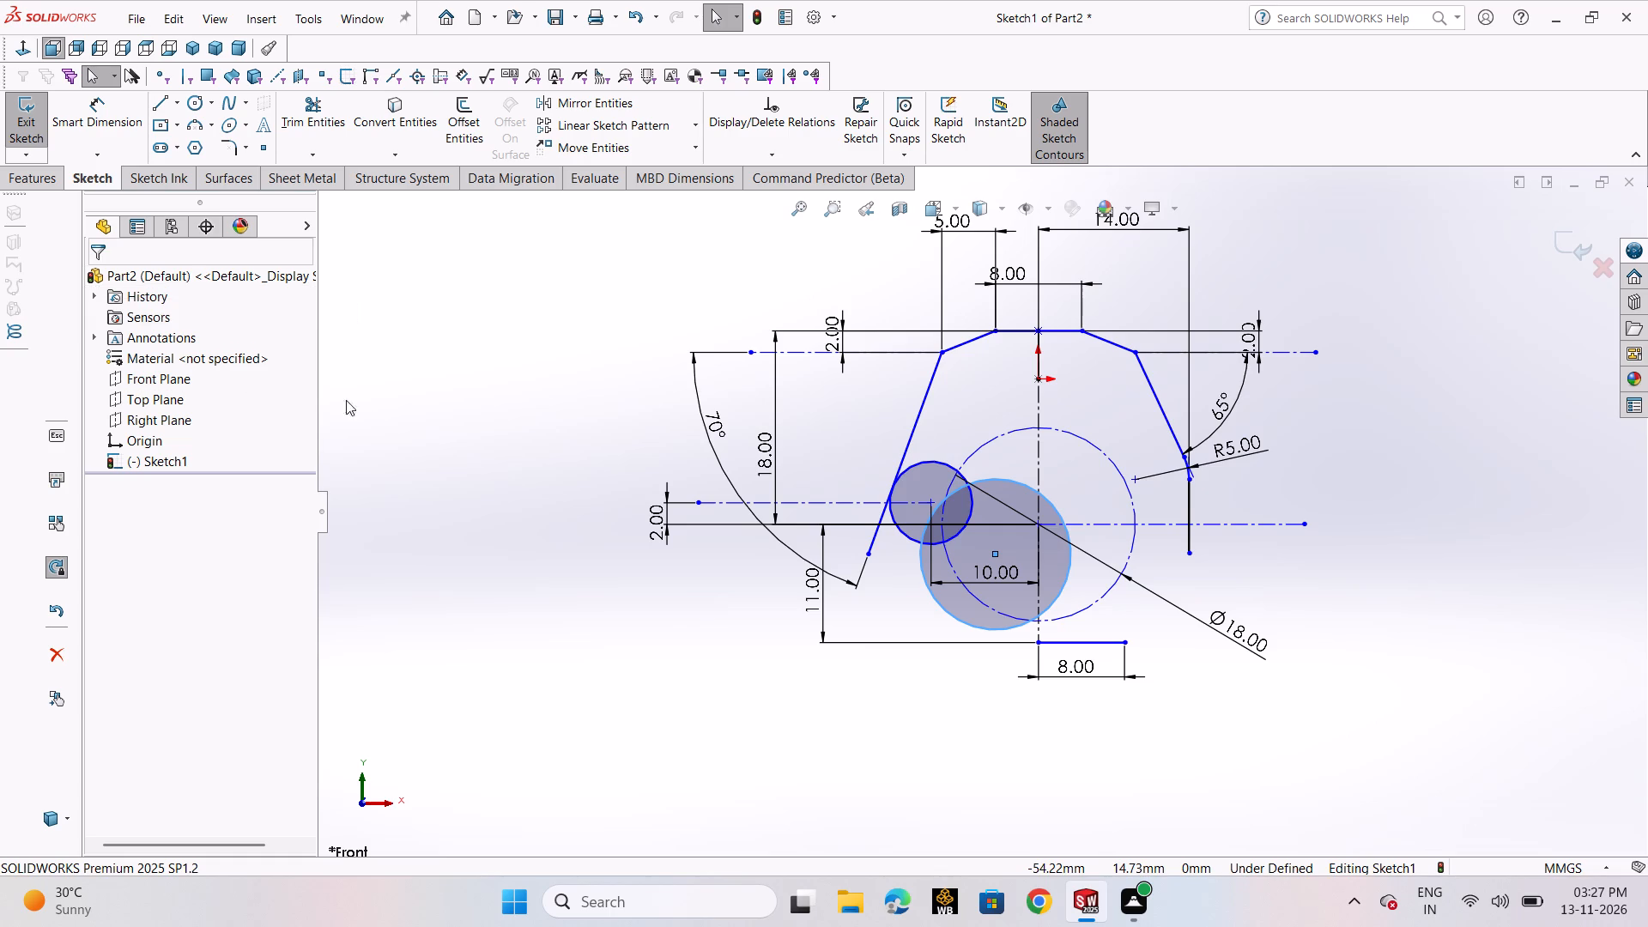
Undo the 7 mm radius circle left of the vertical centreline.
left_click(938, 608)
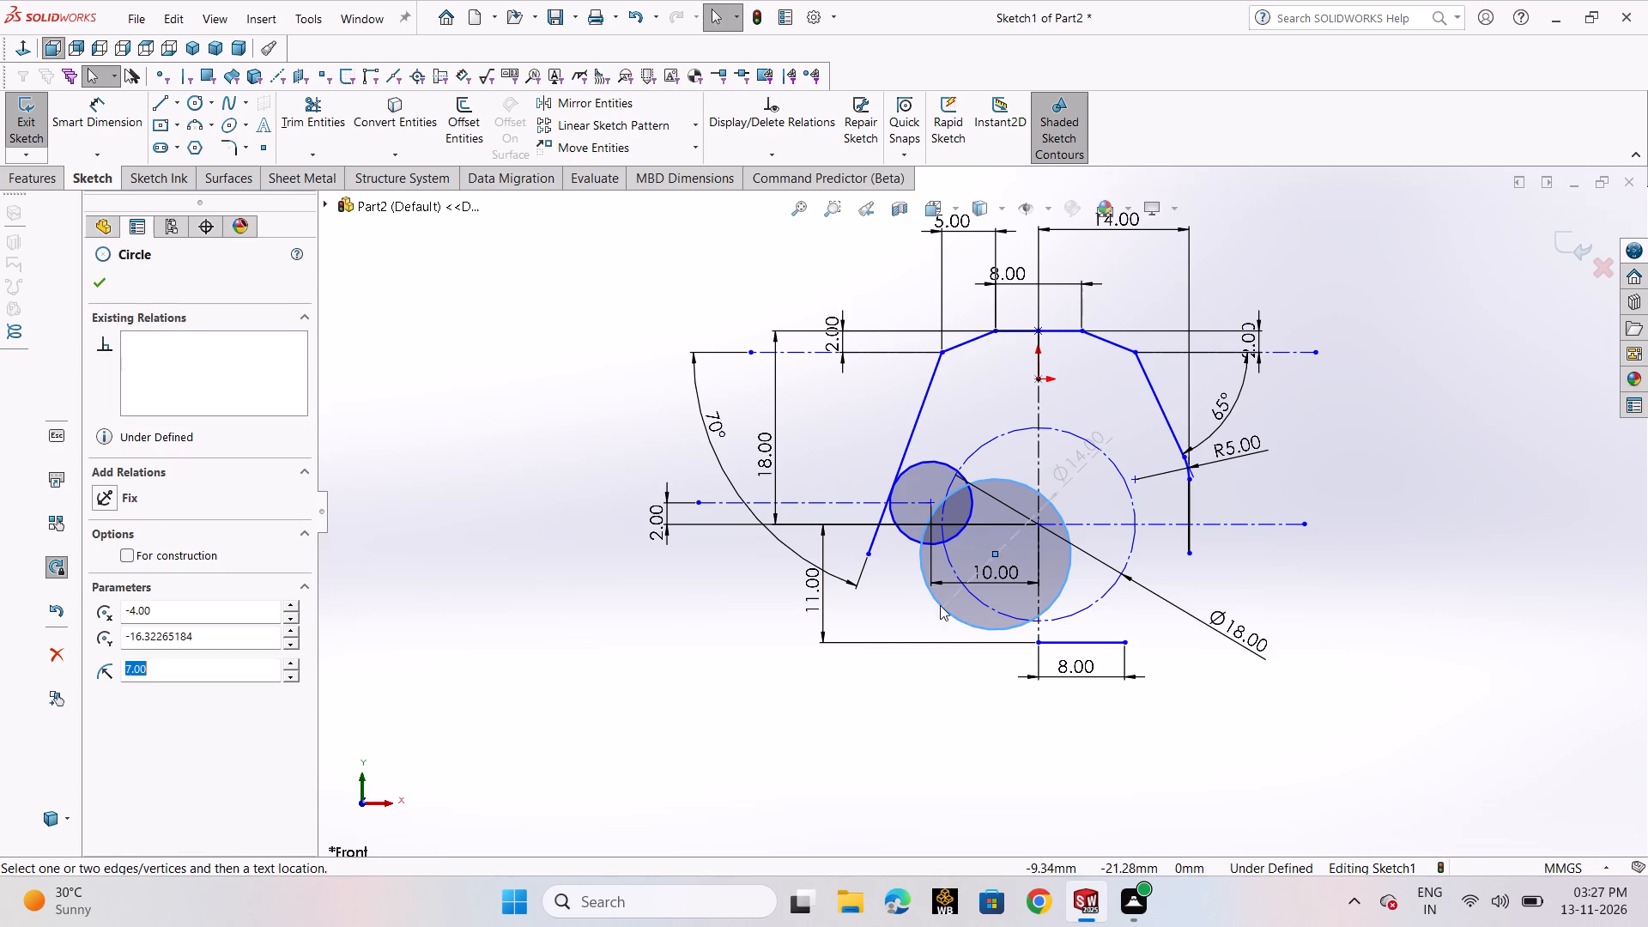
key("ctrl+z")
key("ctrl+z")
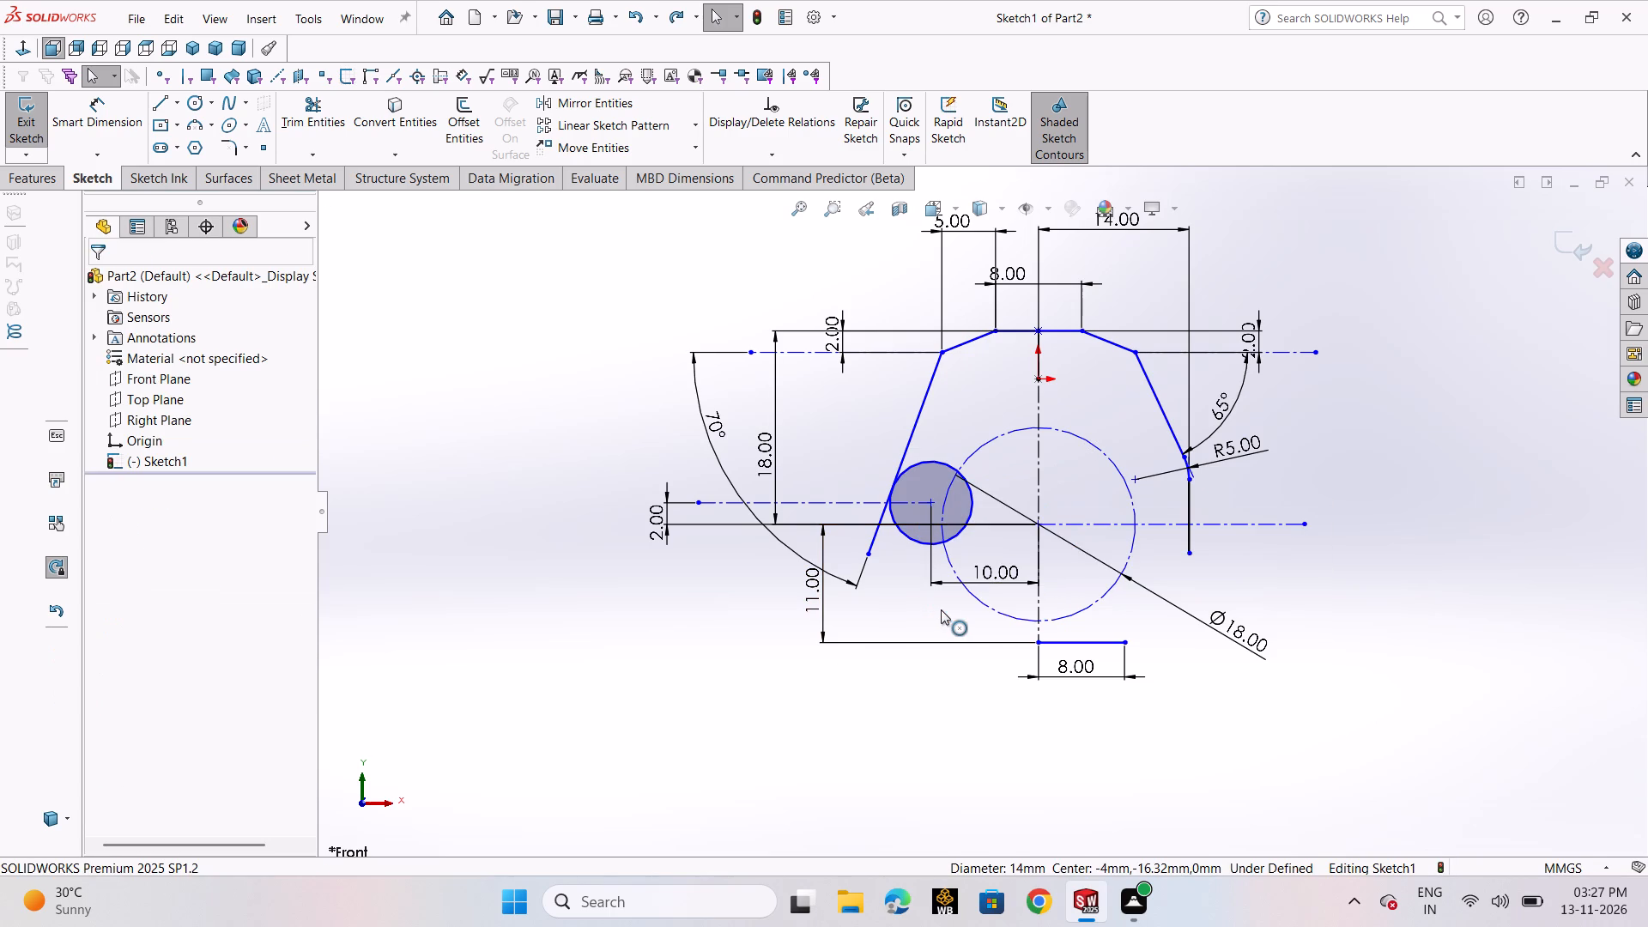
Sketch a circle of about 8.8 mm radius in the empty area below the profile, left of the vertical centreline.
left_click(200, 106)
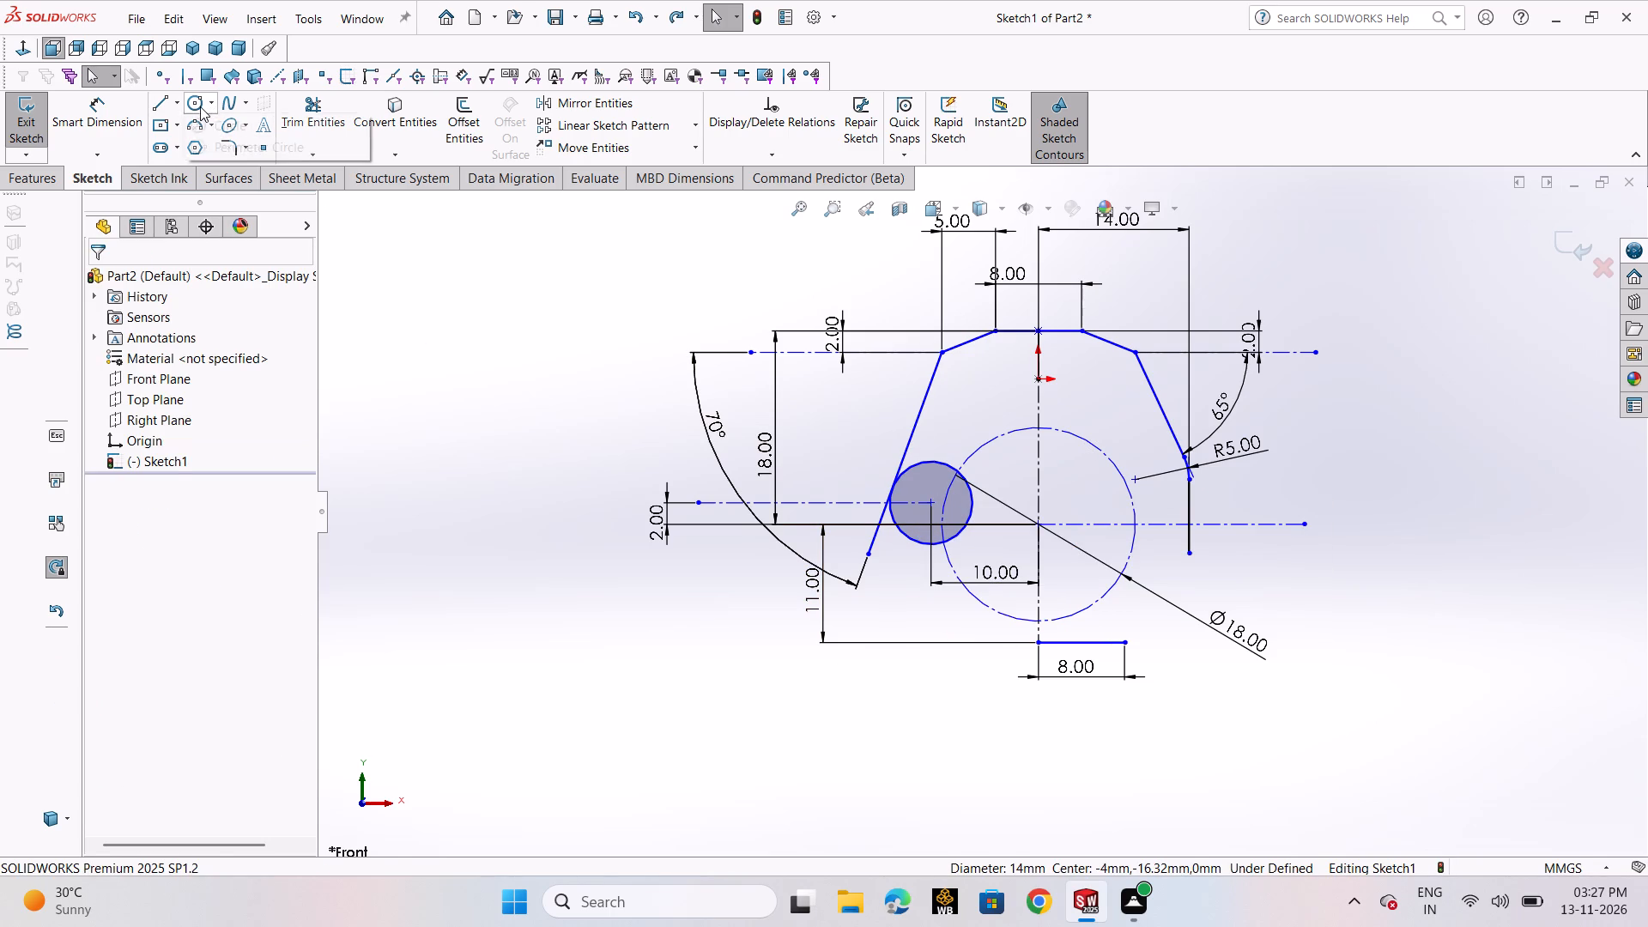
left_click(210, 124)
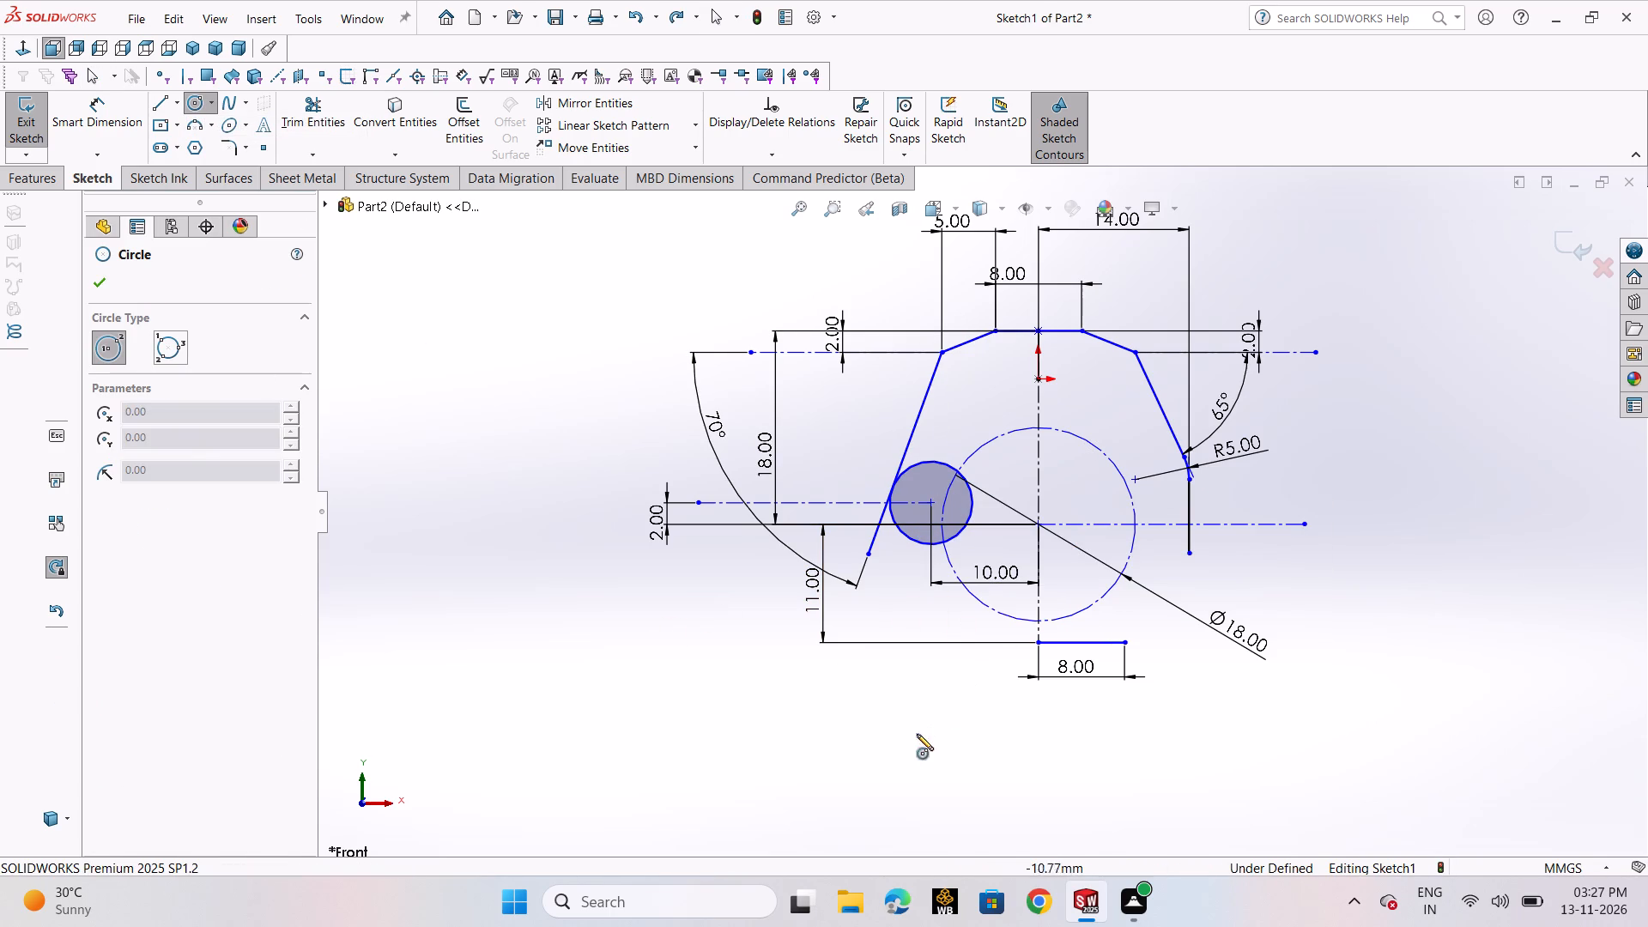
left_click(873, 772)
left_click(962, 781)
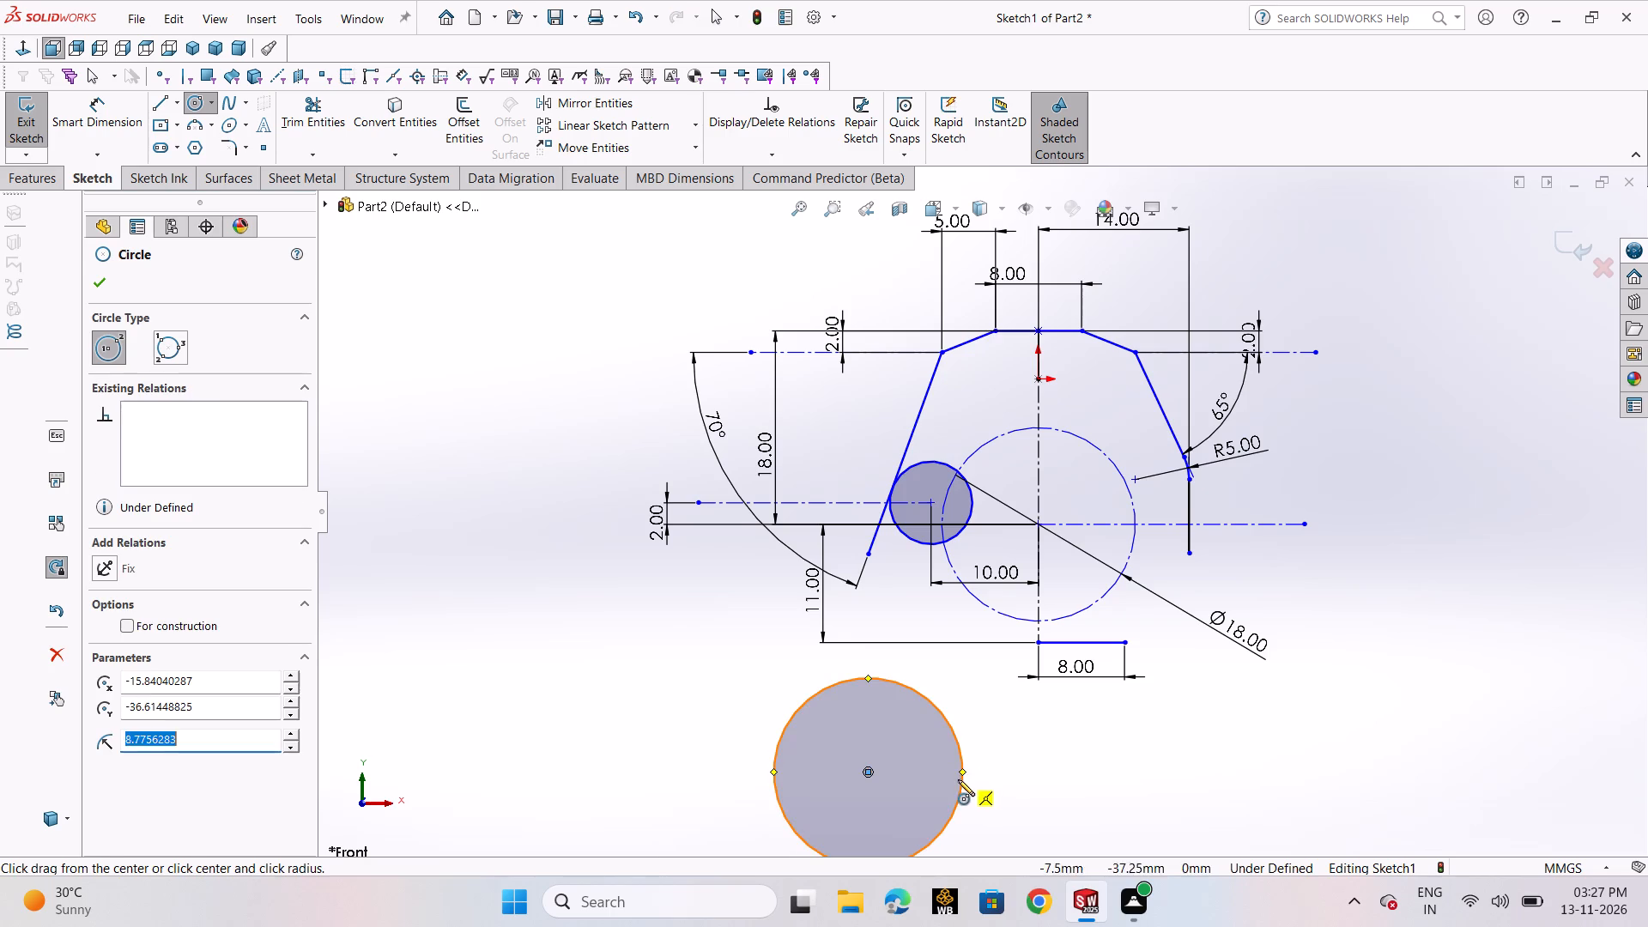
right_click(958, 779)
left_click(99, 276)
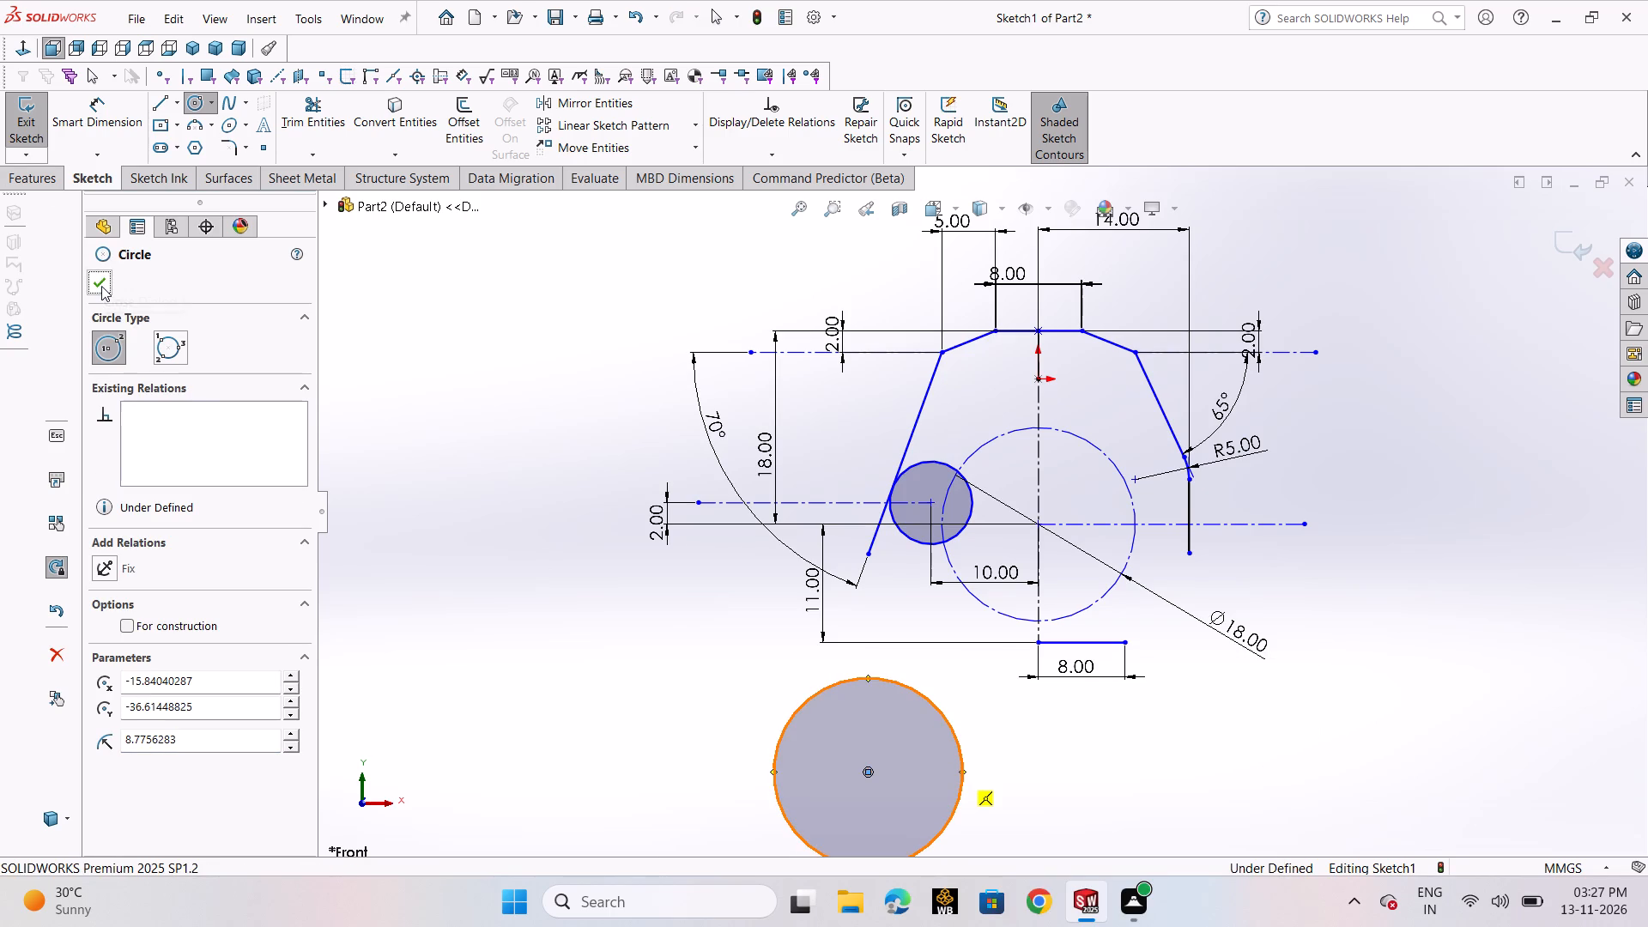
left_click(101, 286)
Dimension the diameter of the circle below the profile as 14 mm.
left_click(106, 129)
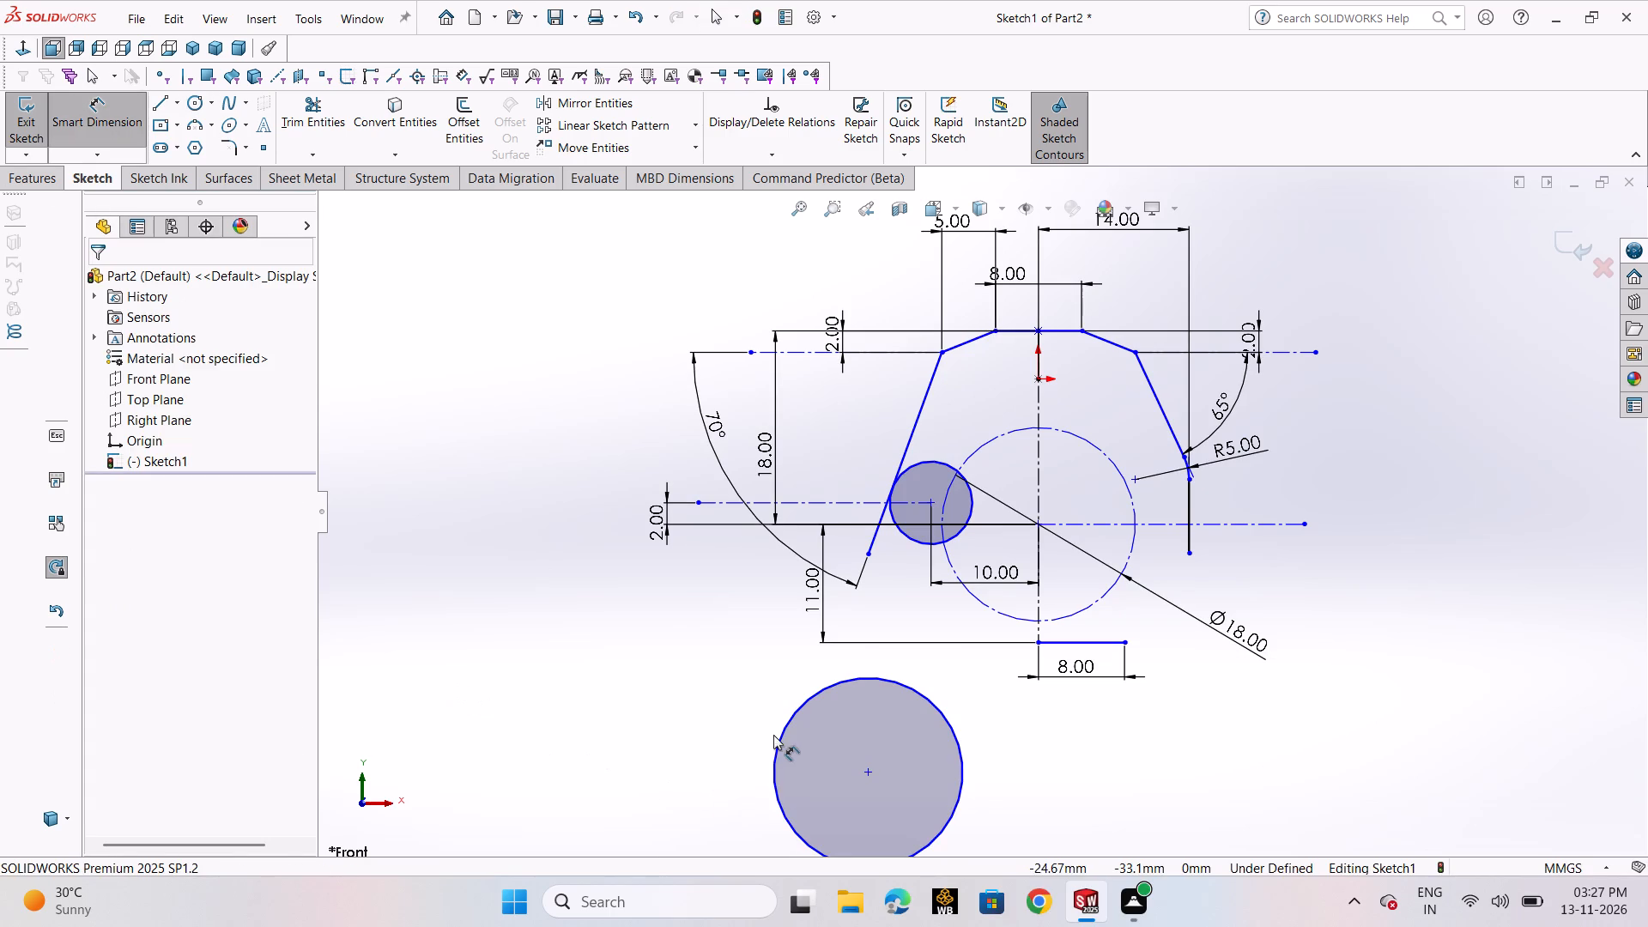
left_click(777, 739)
left_click(676, 754)
type("144")
key("Return")
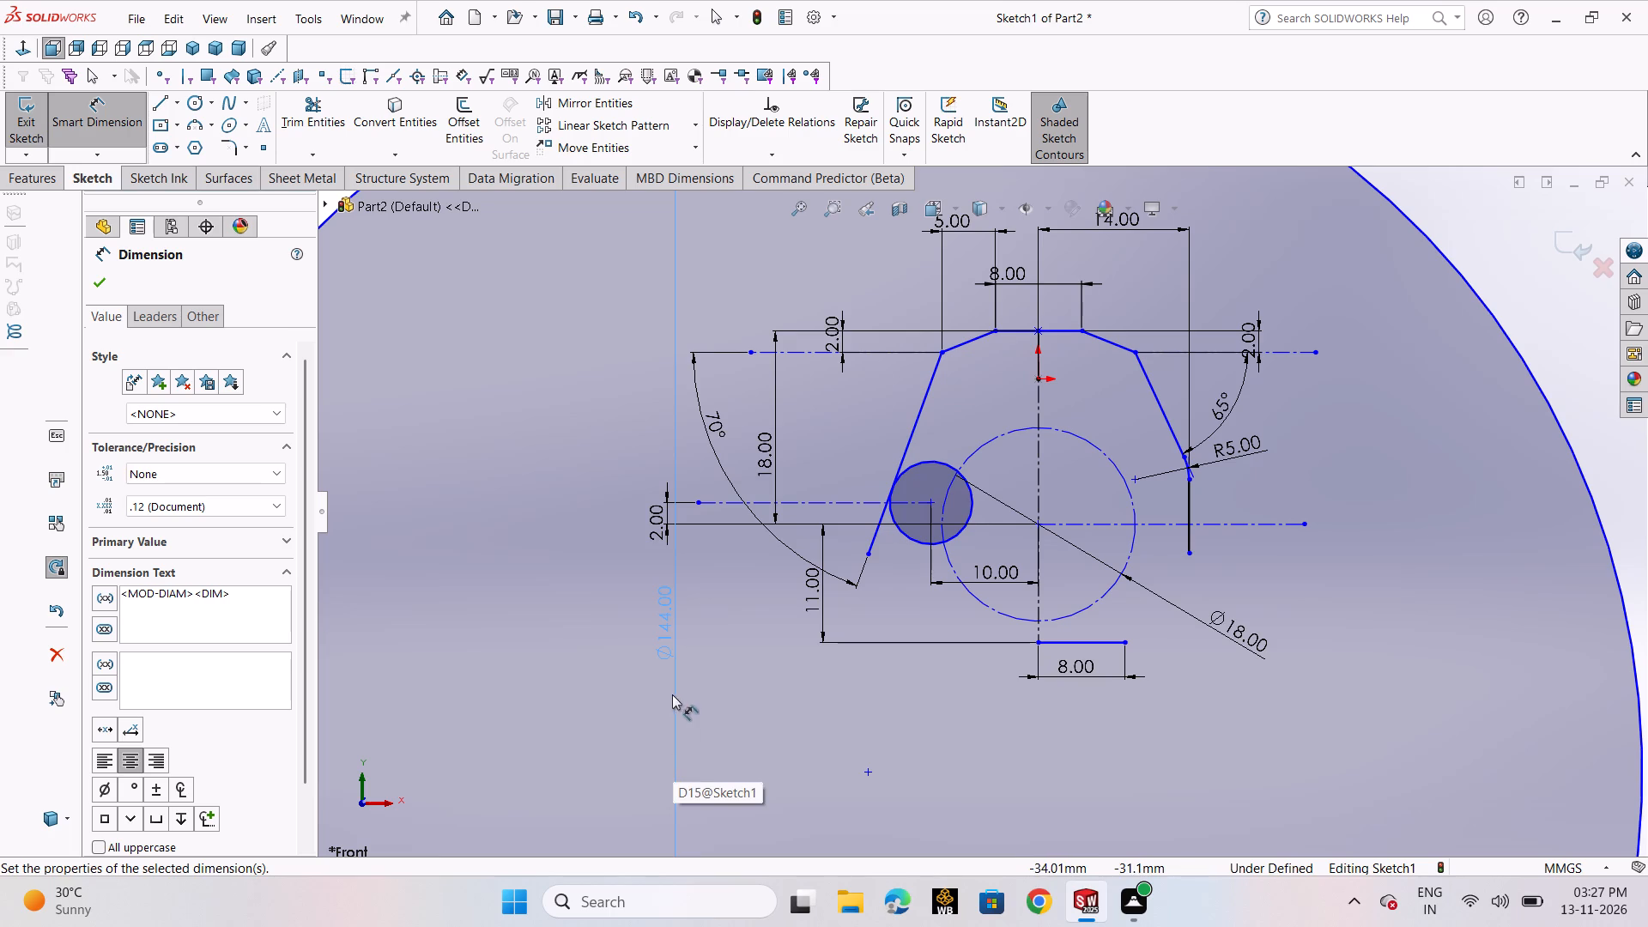
double_click(658, 609)
key("1")
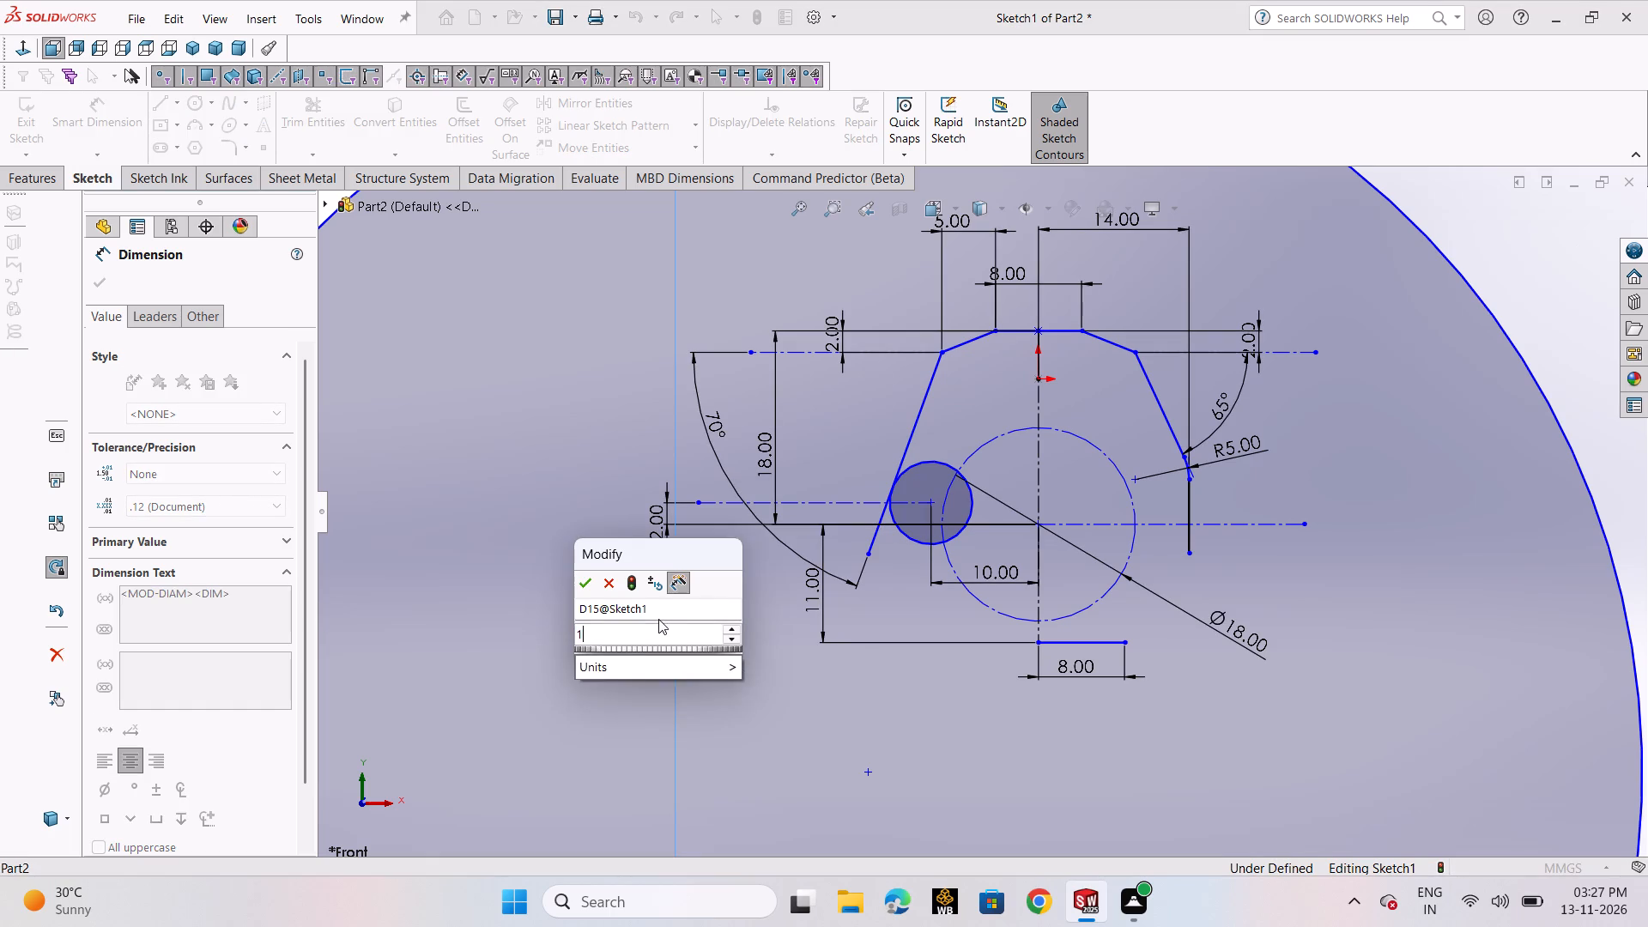
type("41")
key("Return")
double_click(662, 631)
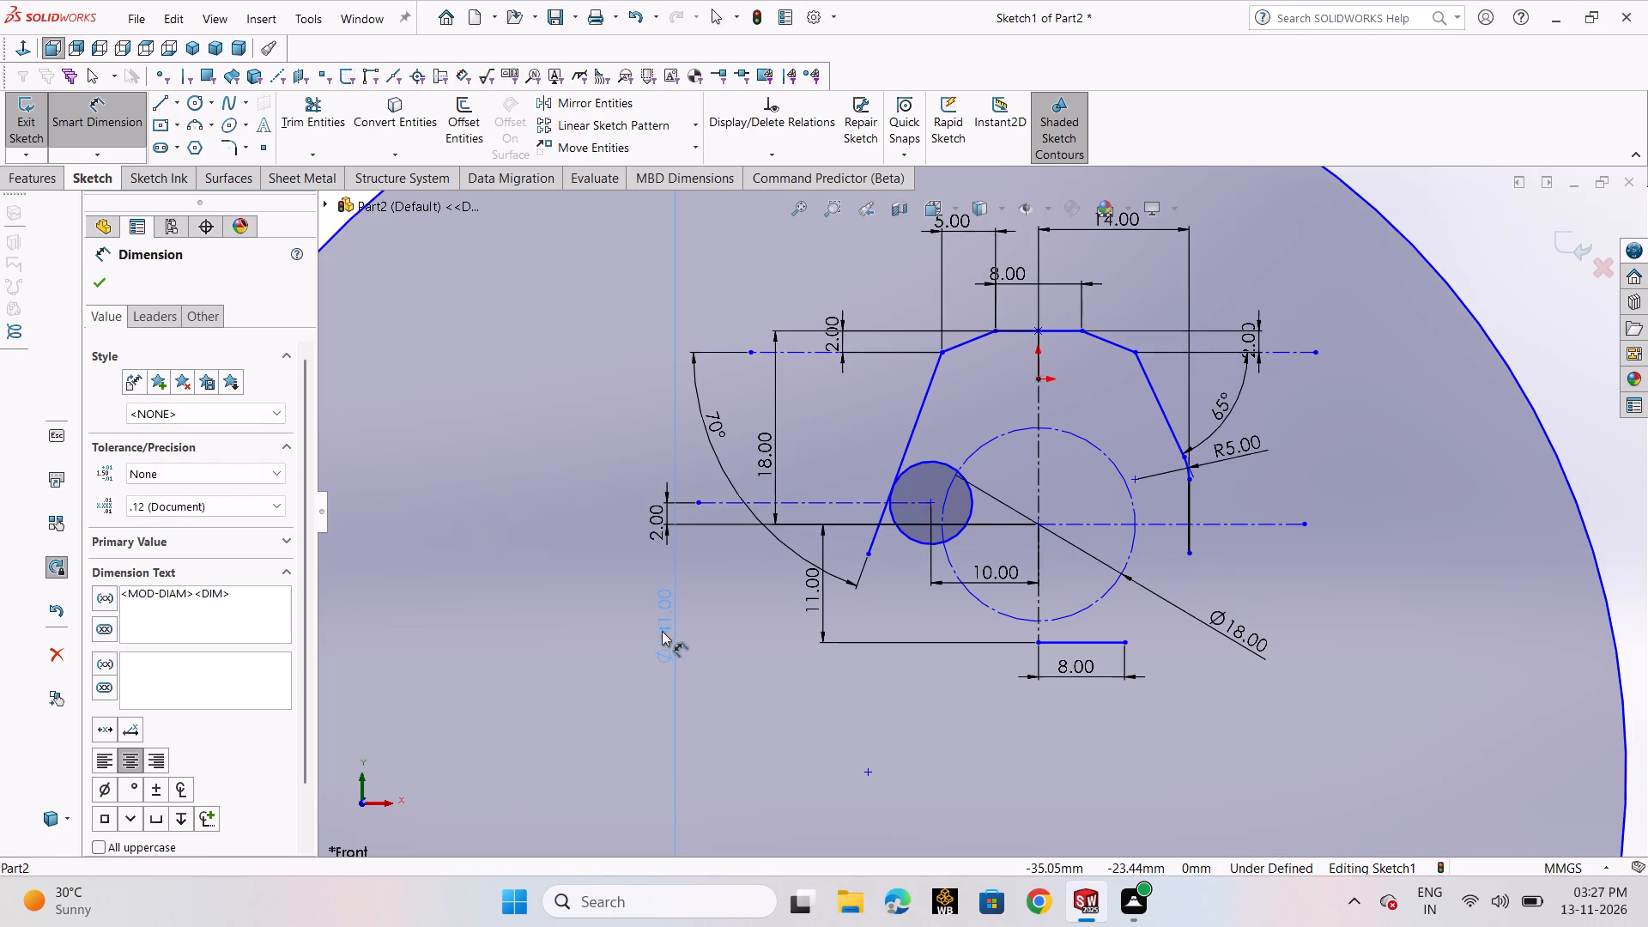
type("14")
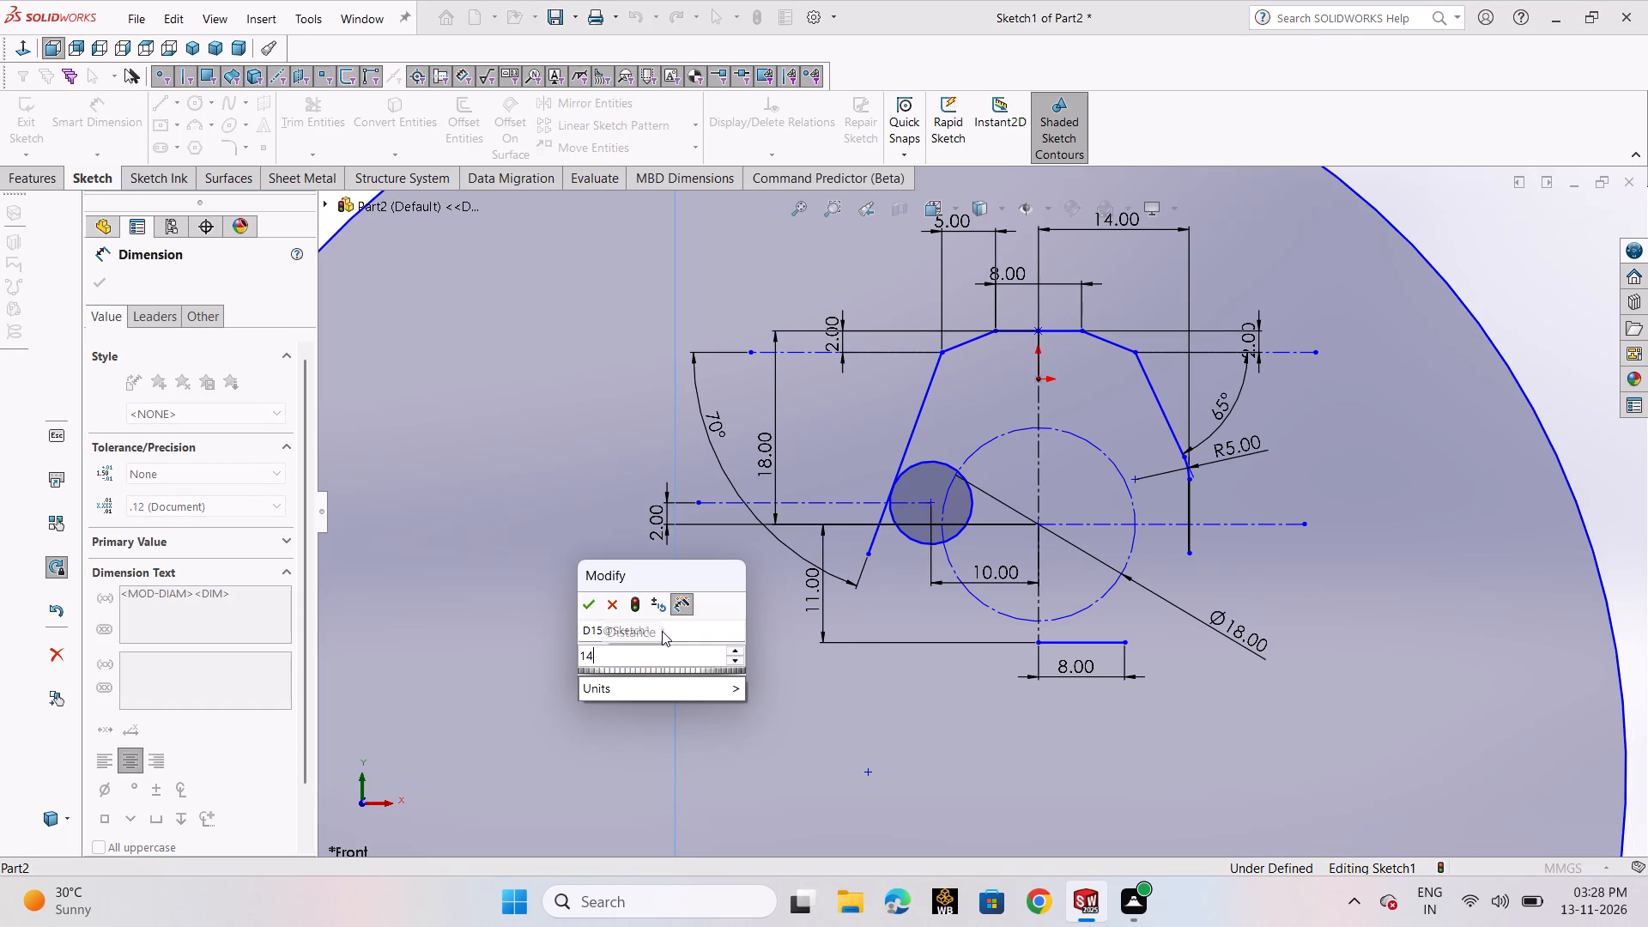
key("Return")
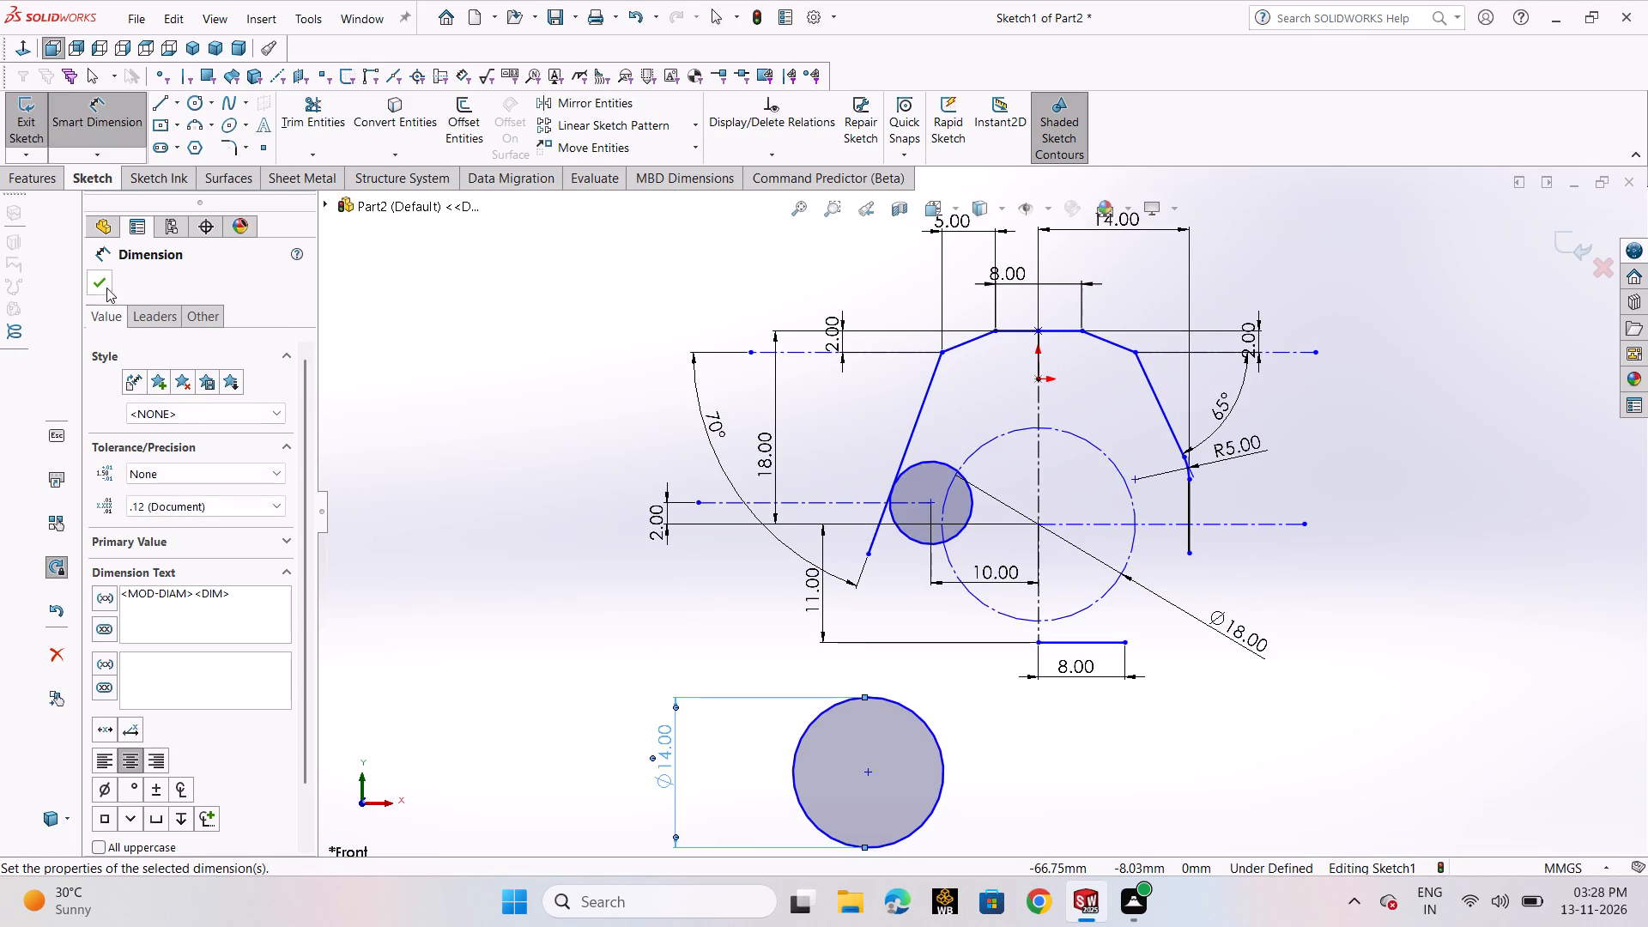
left_click(104, 287)
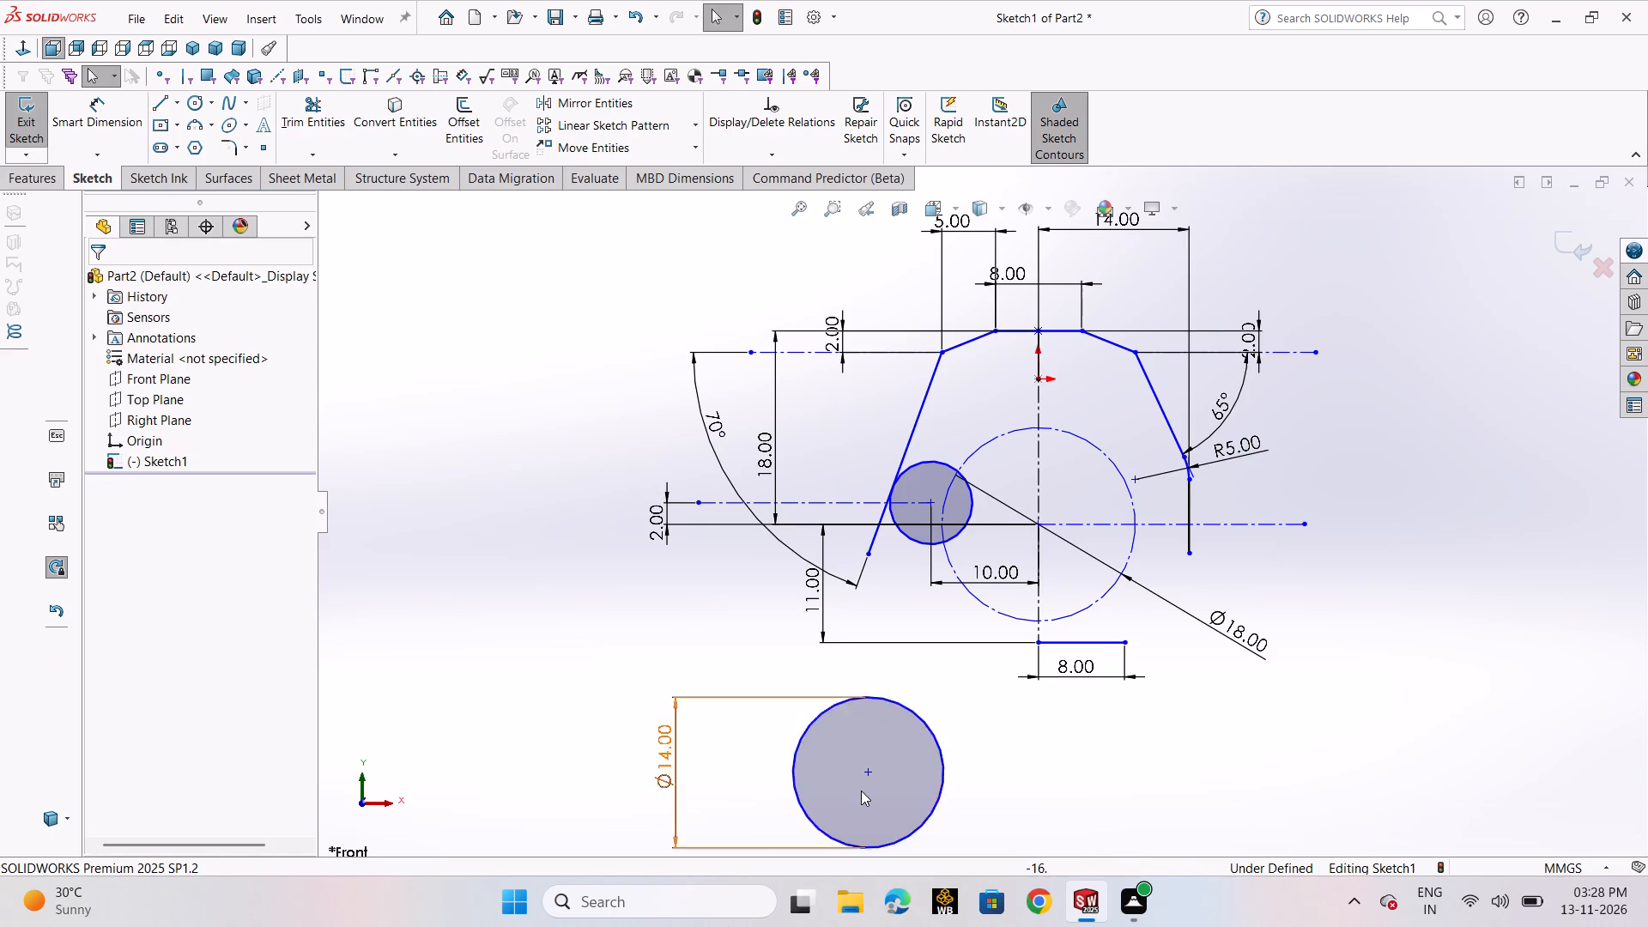
Move the 14 mm circle up so its centre is coincident with the vertical centreline, just above the short bottom line.
left_click_drag(865, 772, 938, 673)
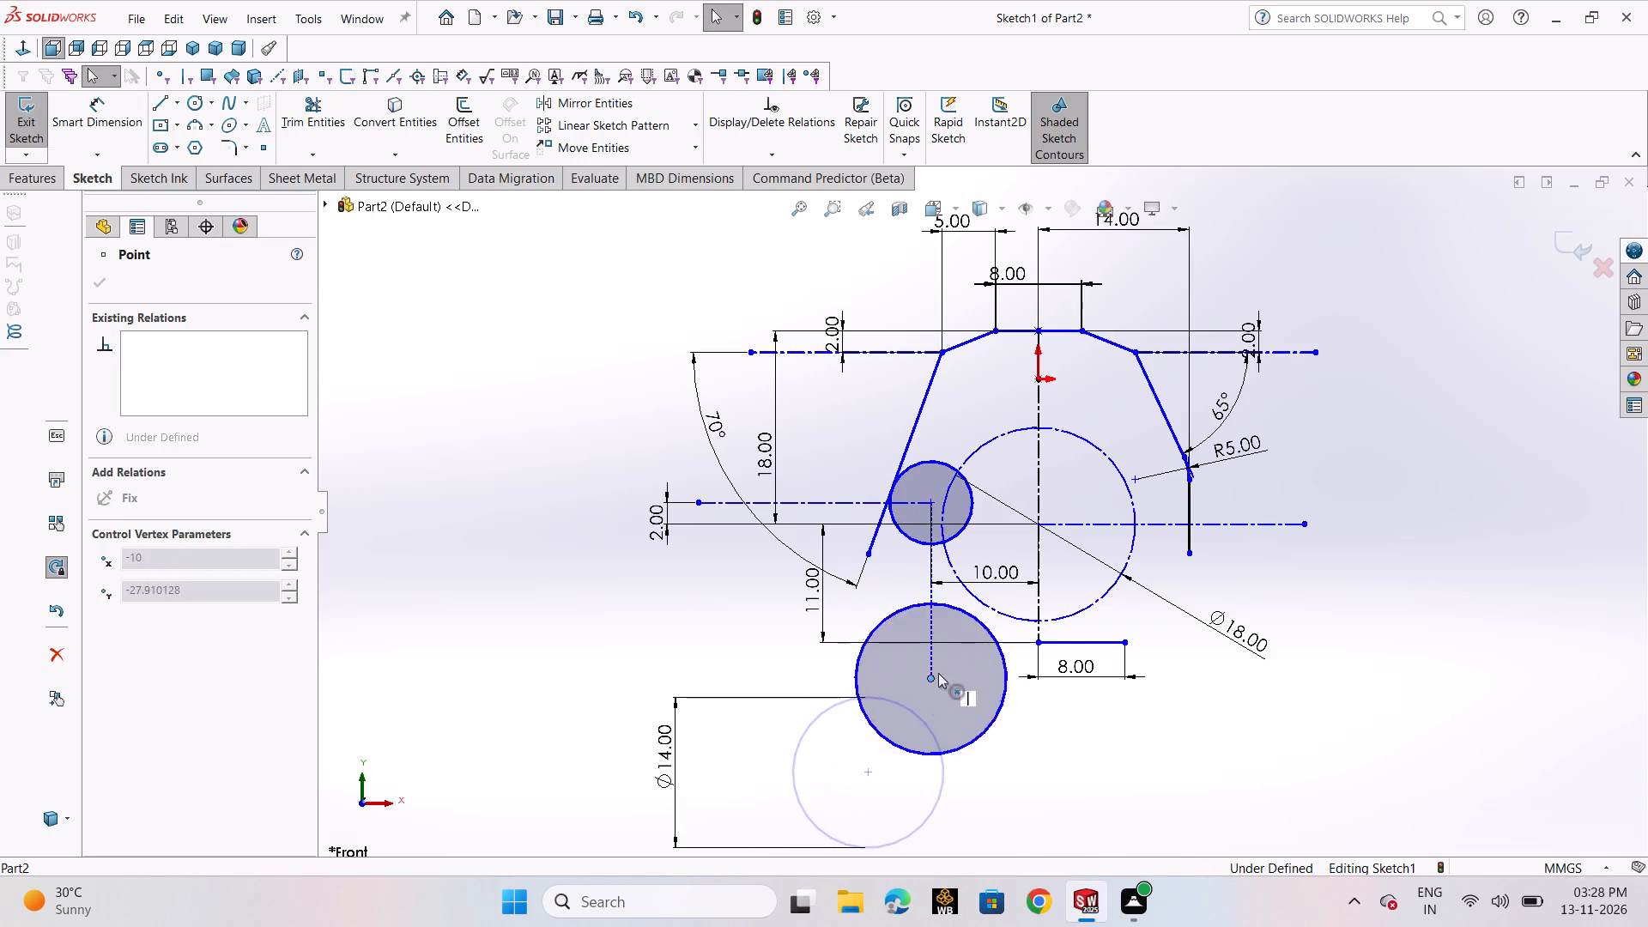
left_click_drag(938, 673, 1045, 577)
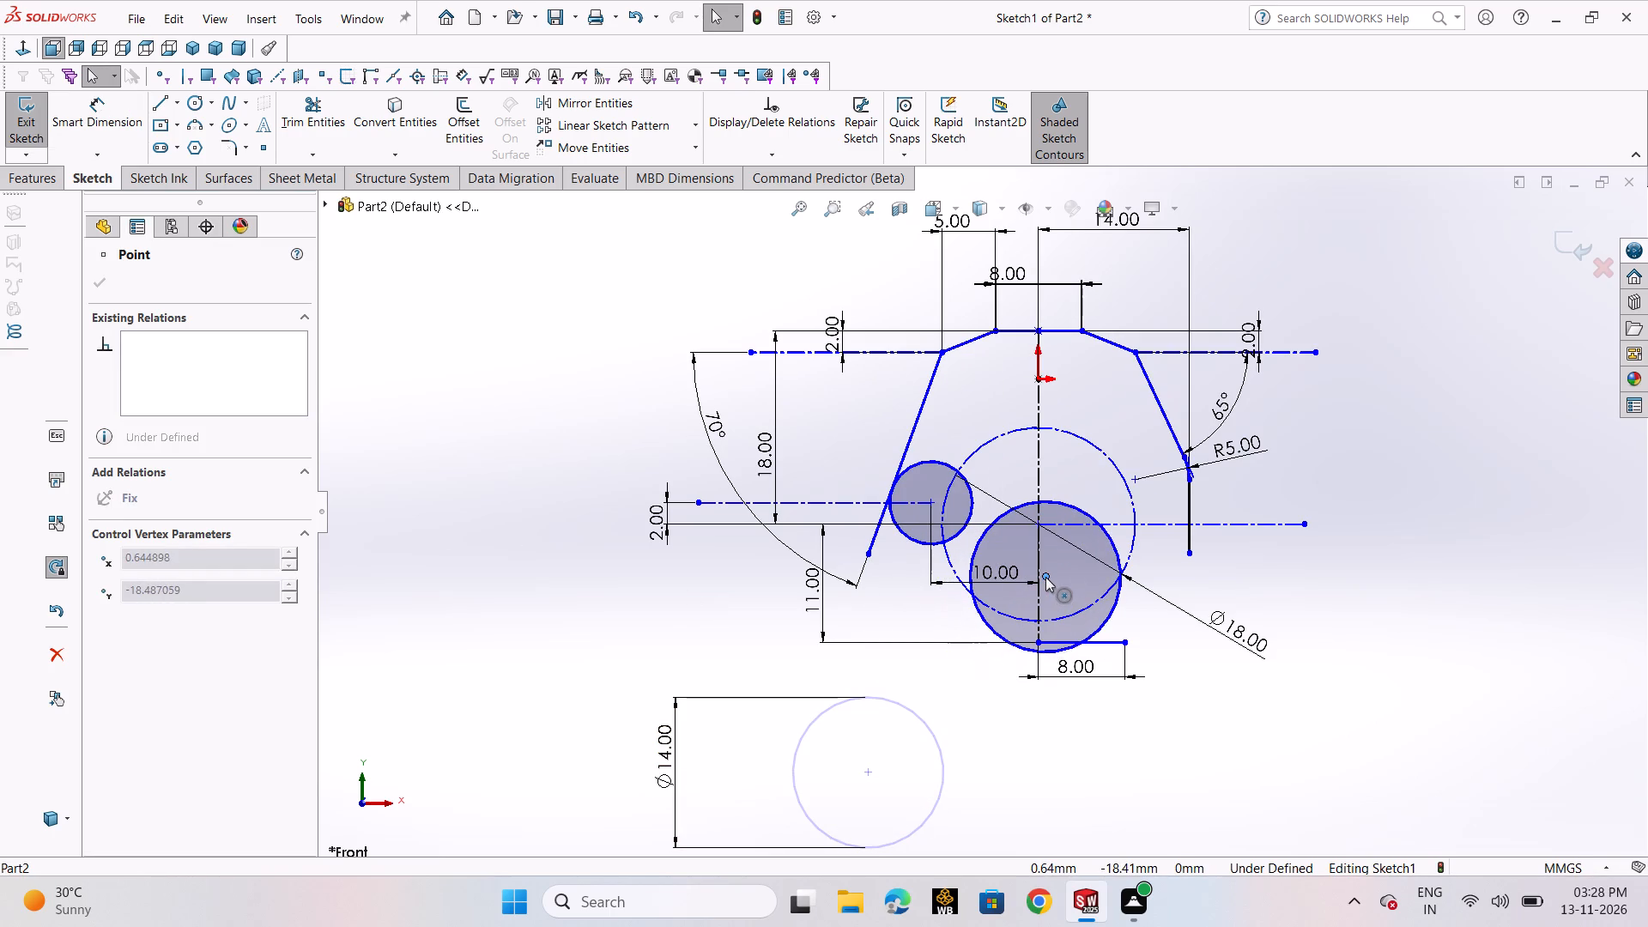
left_click_drag(1045, 577, 1040, 563)
scroll(1057, 670, "down", 4)
scroll(1013, 549, "down", 3)
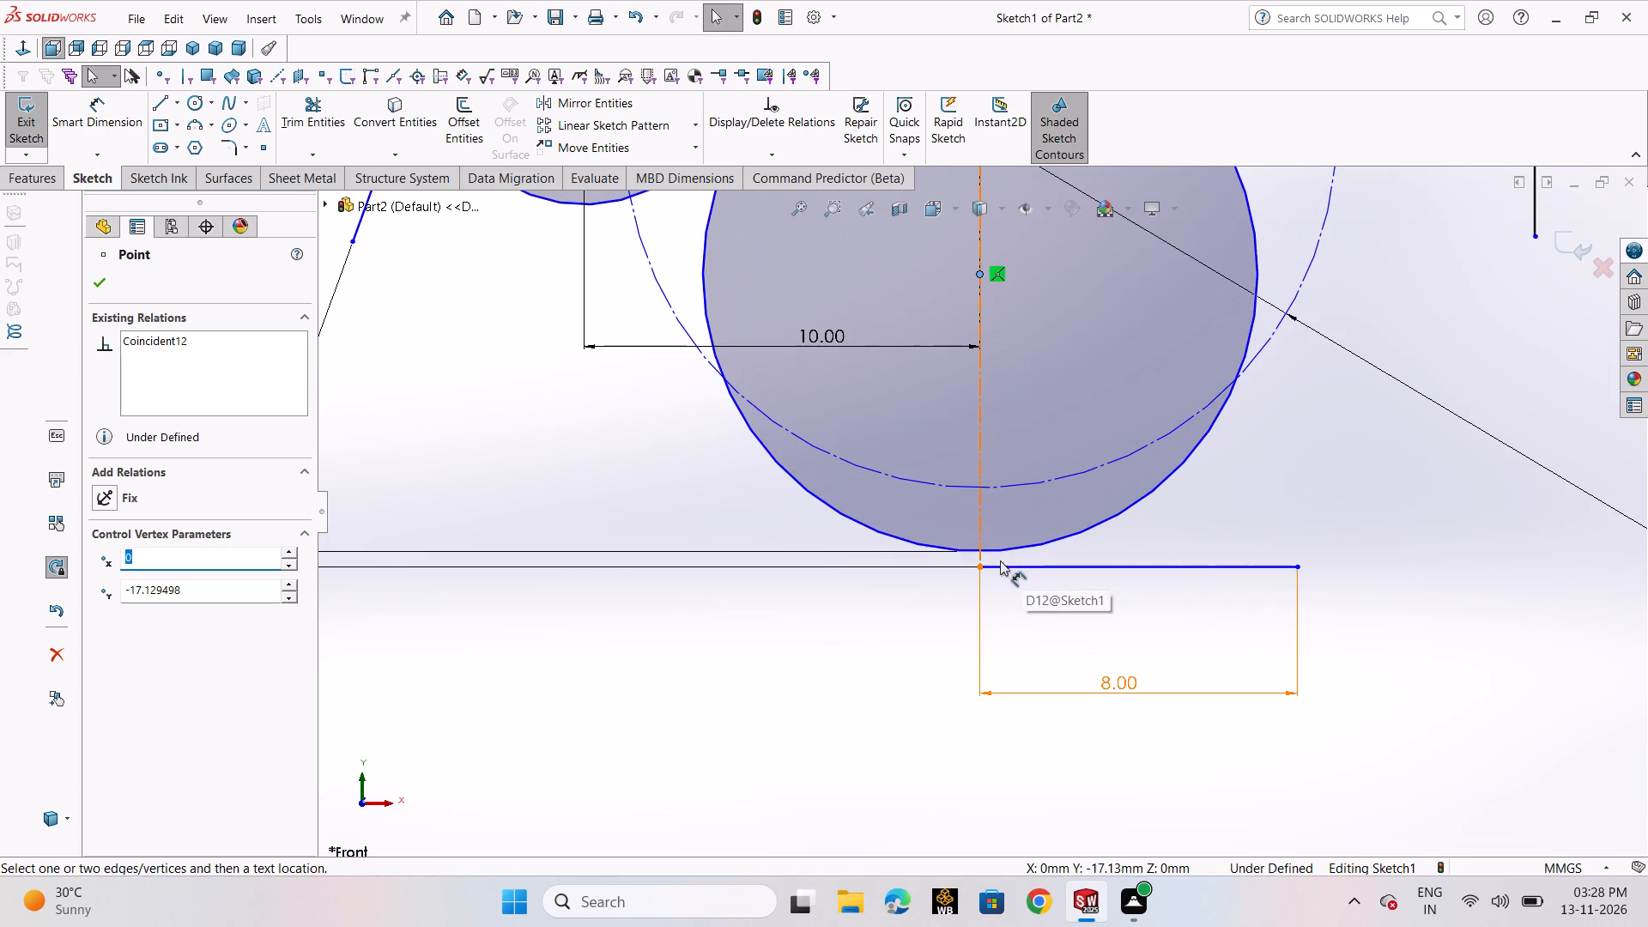
left_click_drag(985, 548, 985, 564)
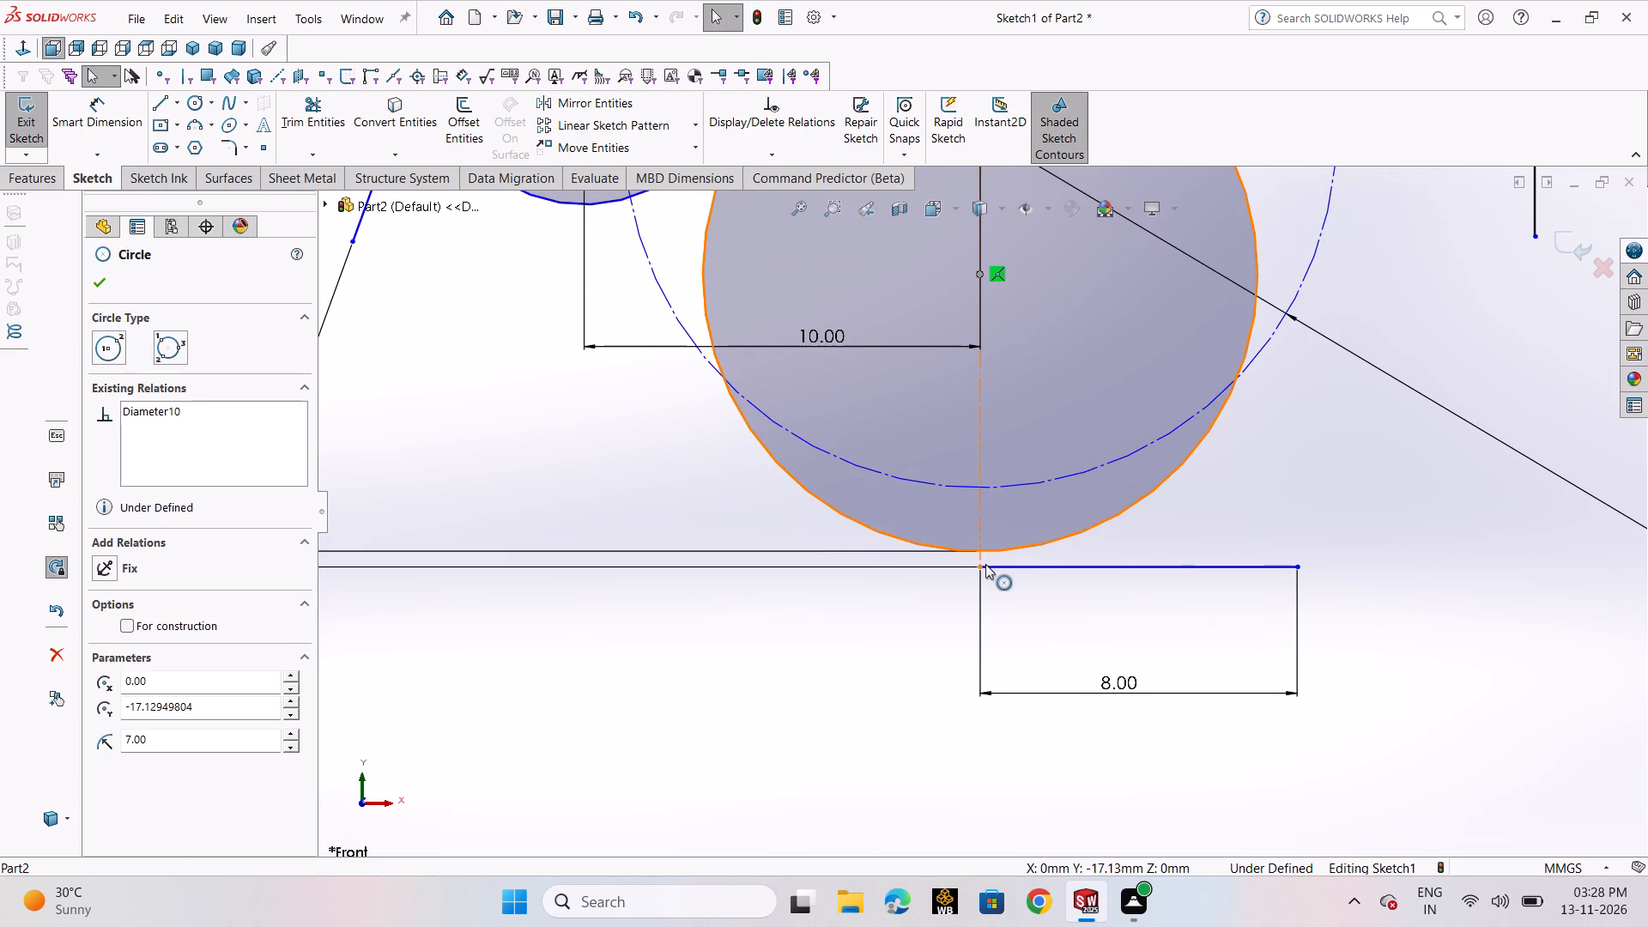
left_click_drag(985, 564, 985, 573)
left_click(928, 676)
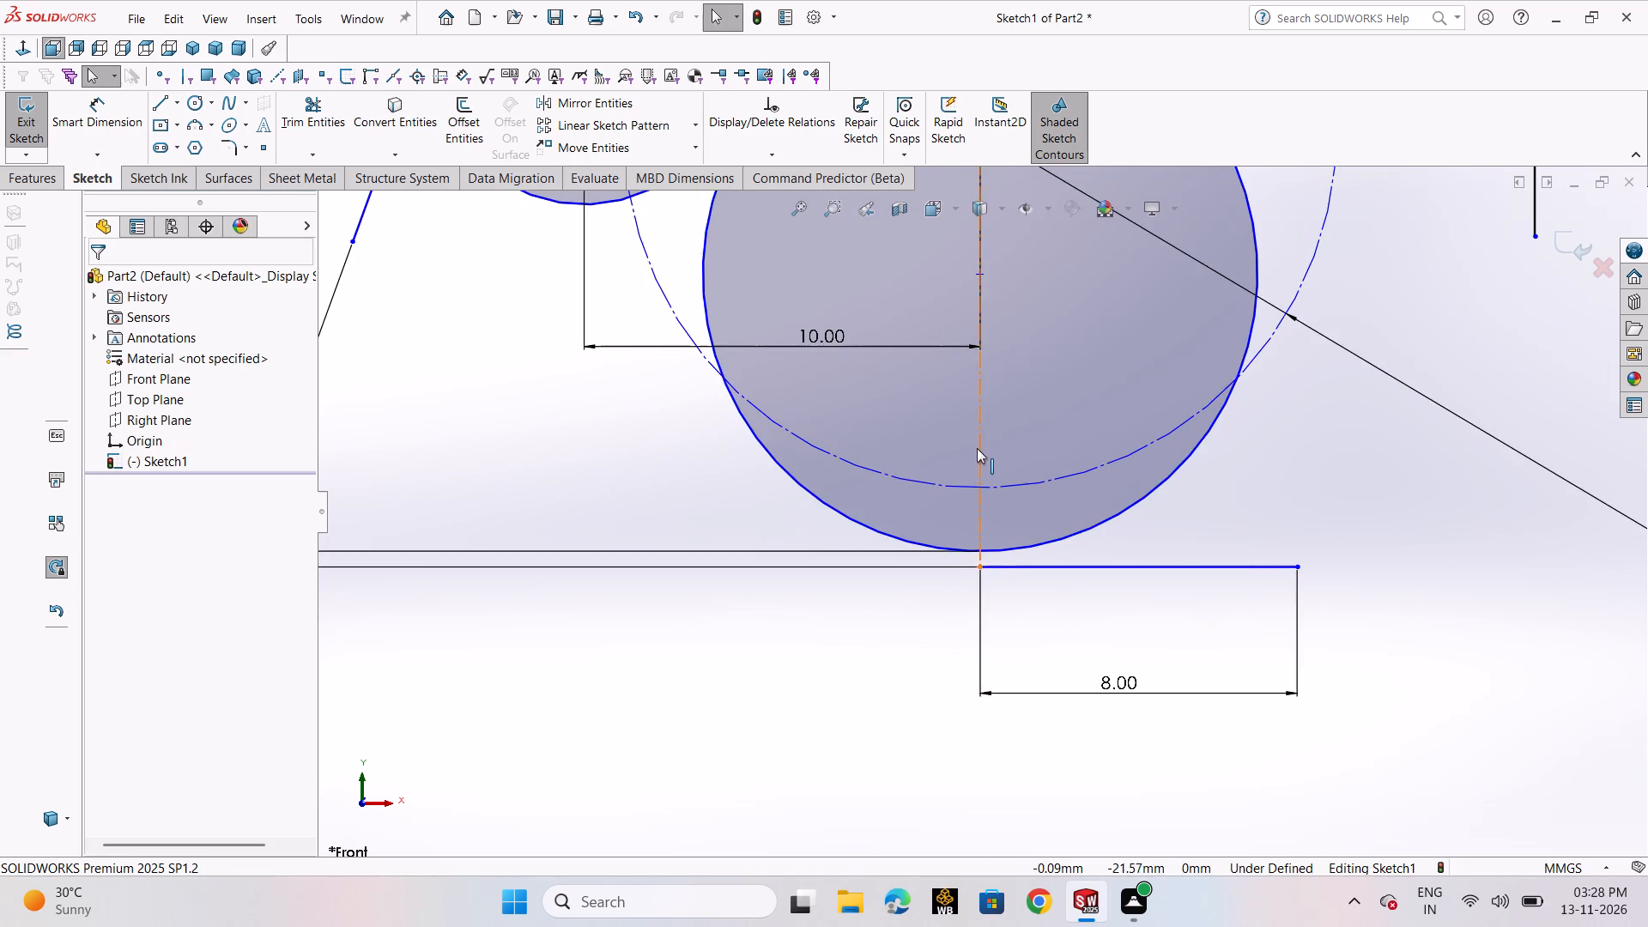
Dimension the 14 mm circle's centre vertically from the short bottom line's left endpoint at 7 mm.
scroll(977, 447, "up", 1)
scroll(977, 447, "down", 1)
scroll(977, 447, "up", 1)
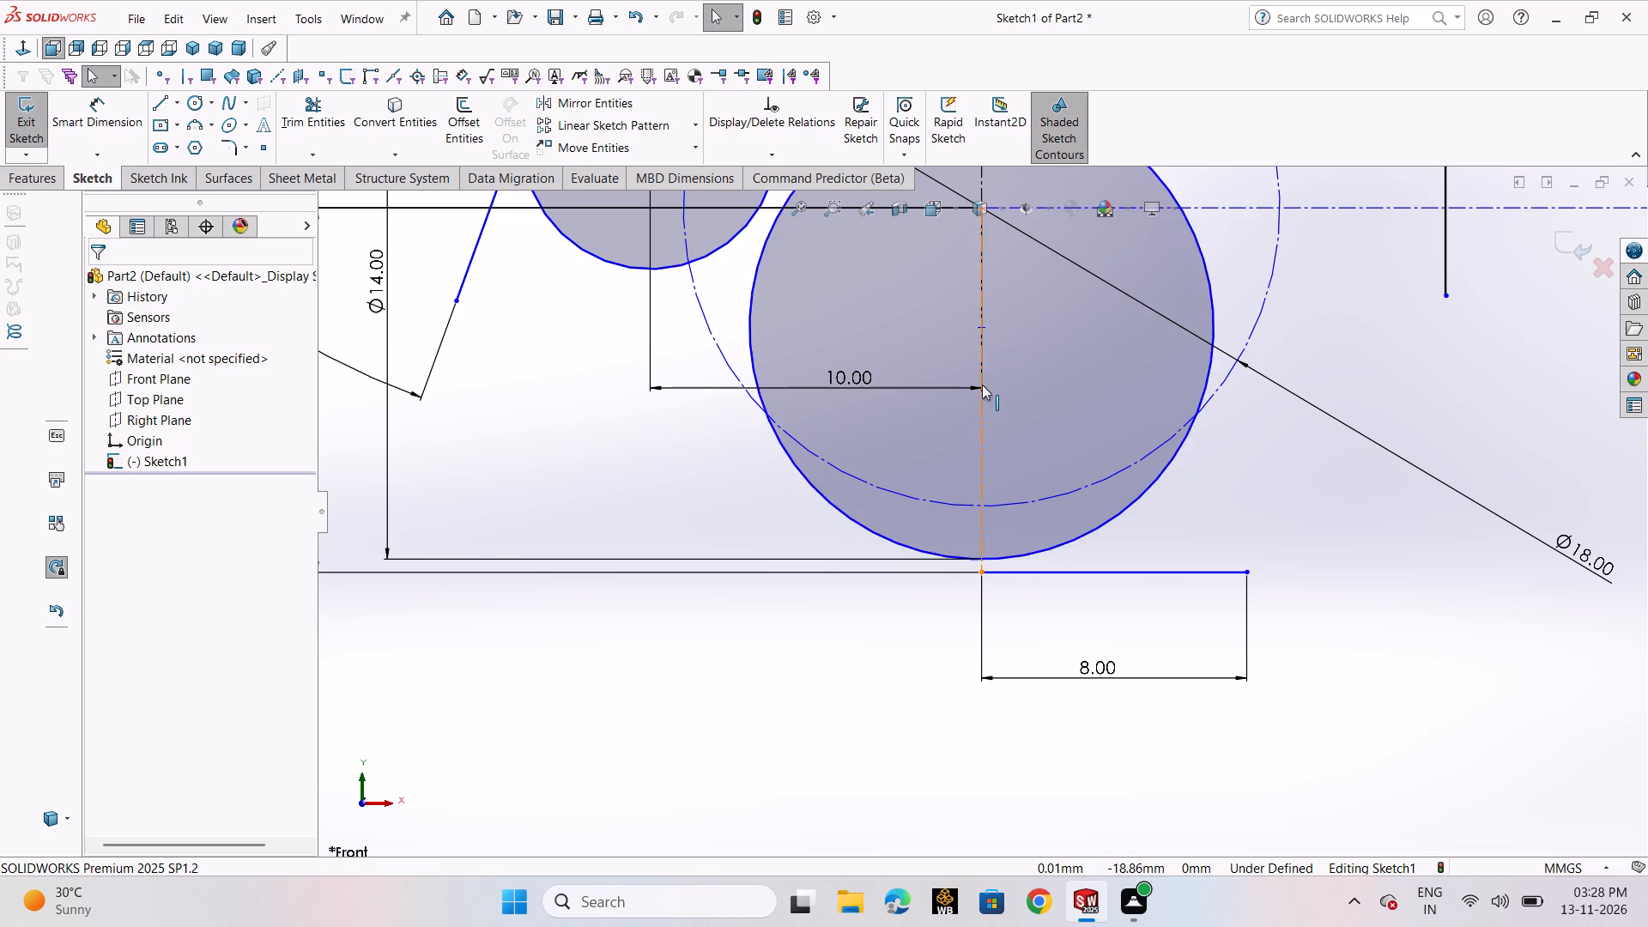
scroll(982, 385, "up", 2)
left_click(76, 125)
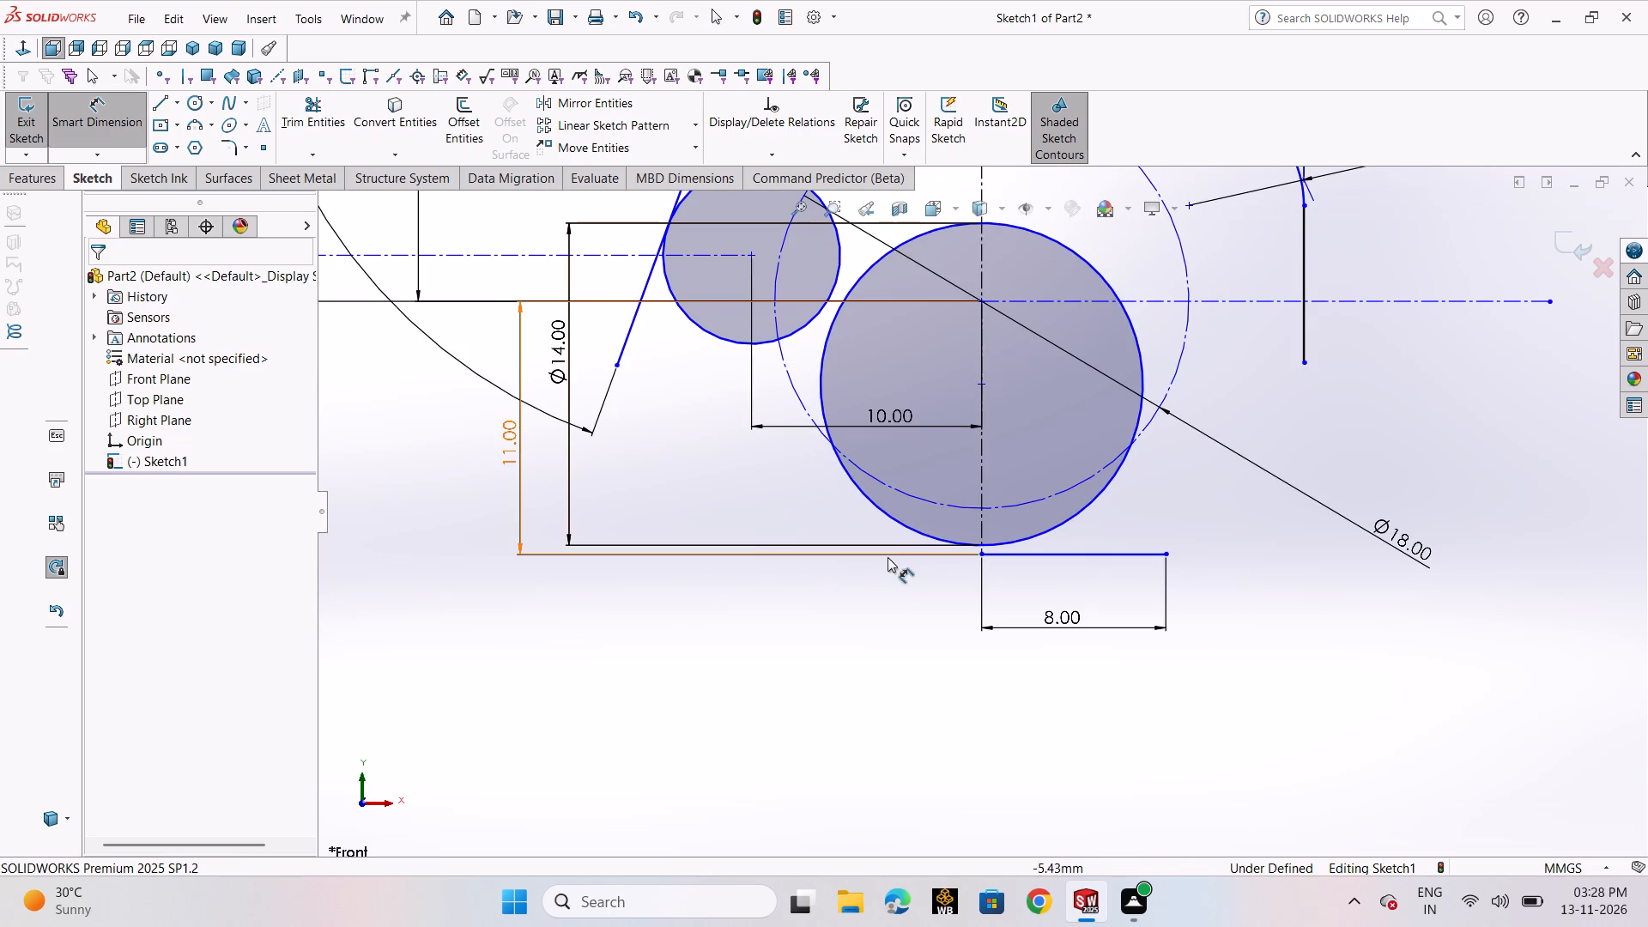
left_click(978, 554)
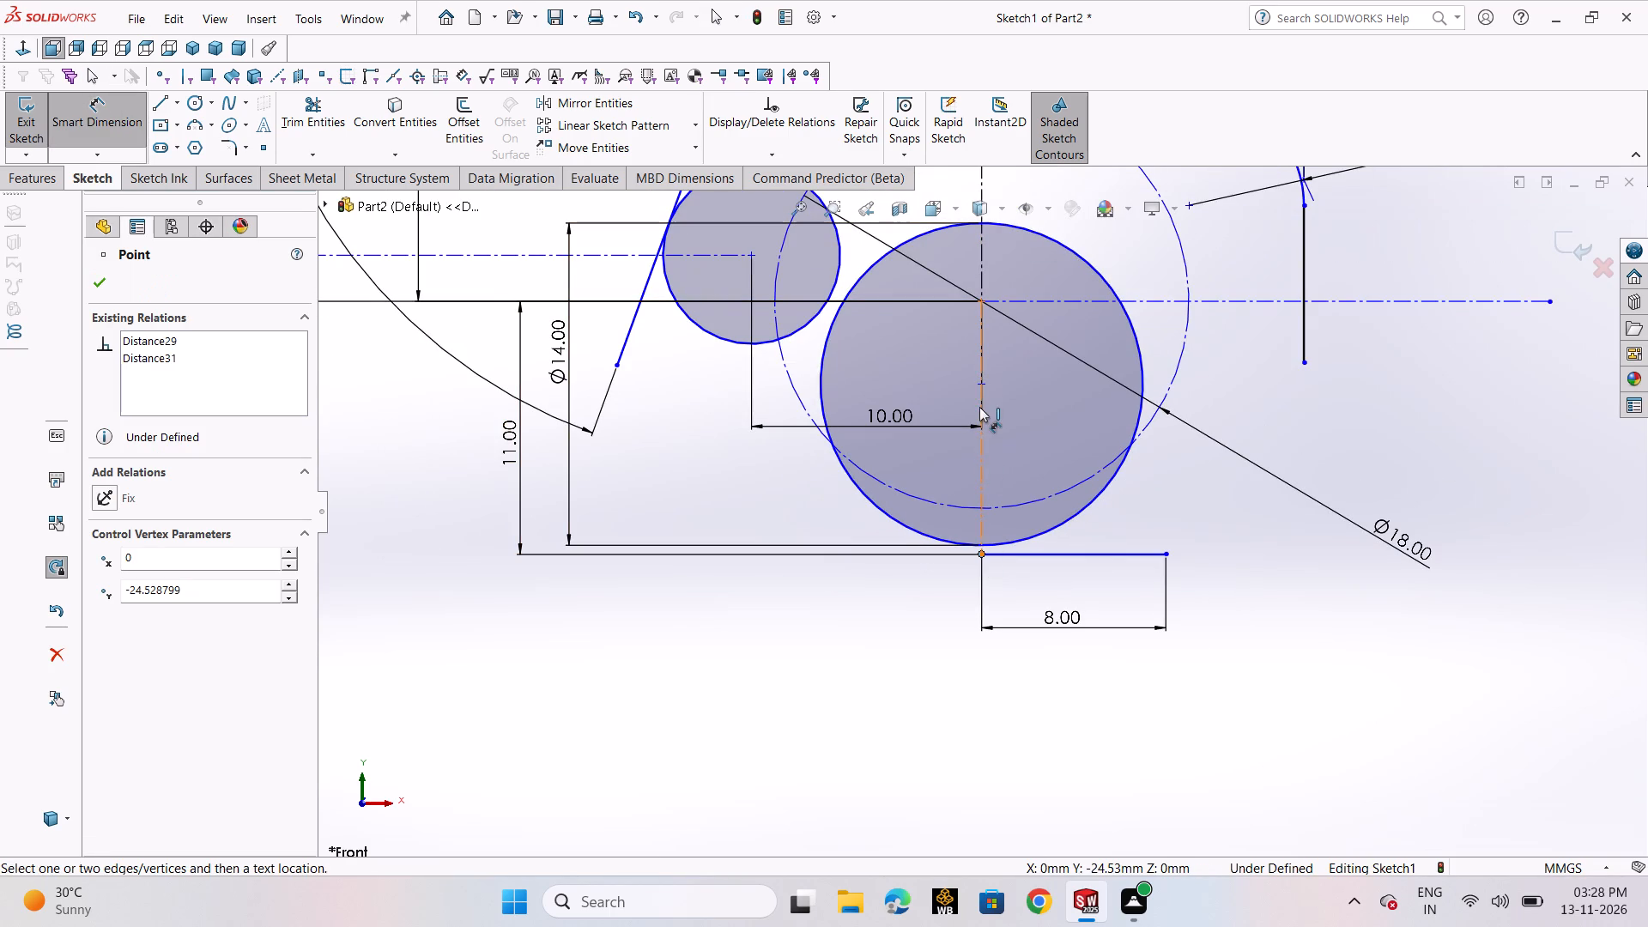
left_click(980, 385)
left_click(443, 484)
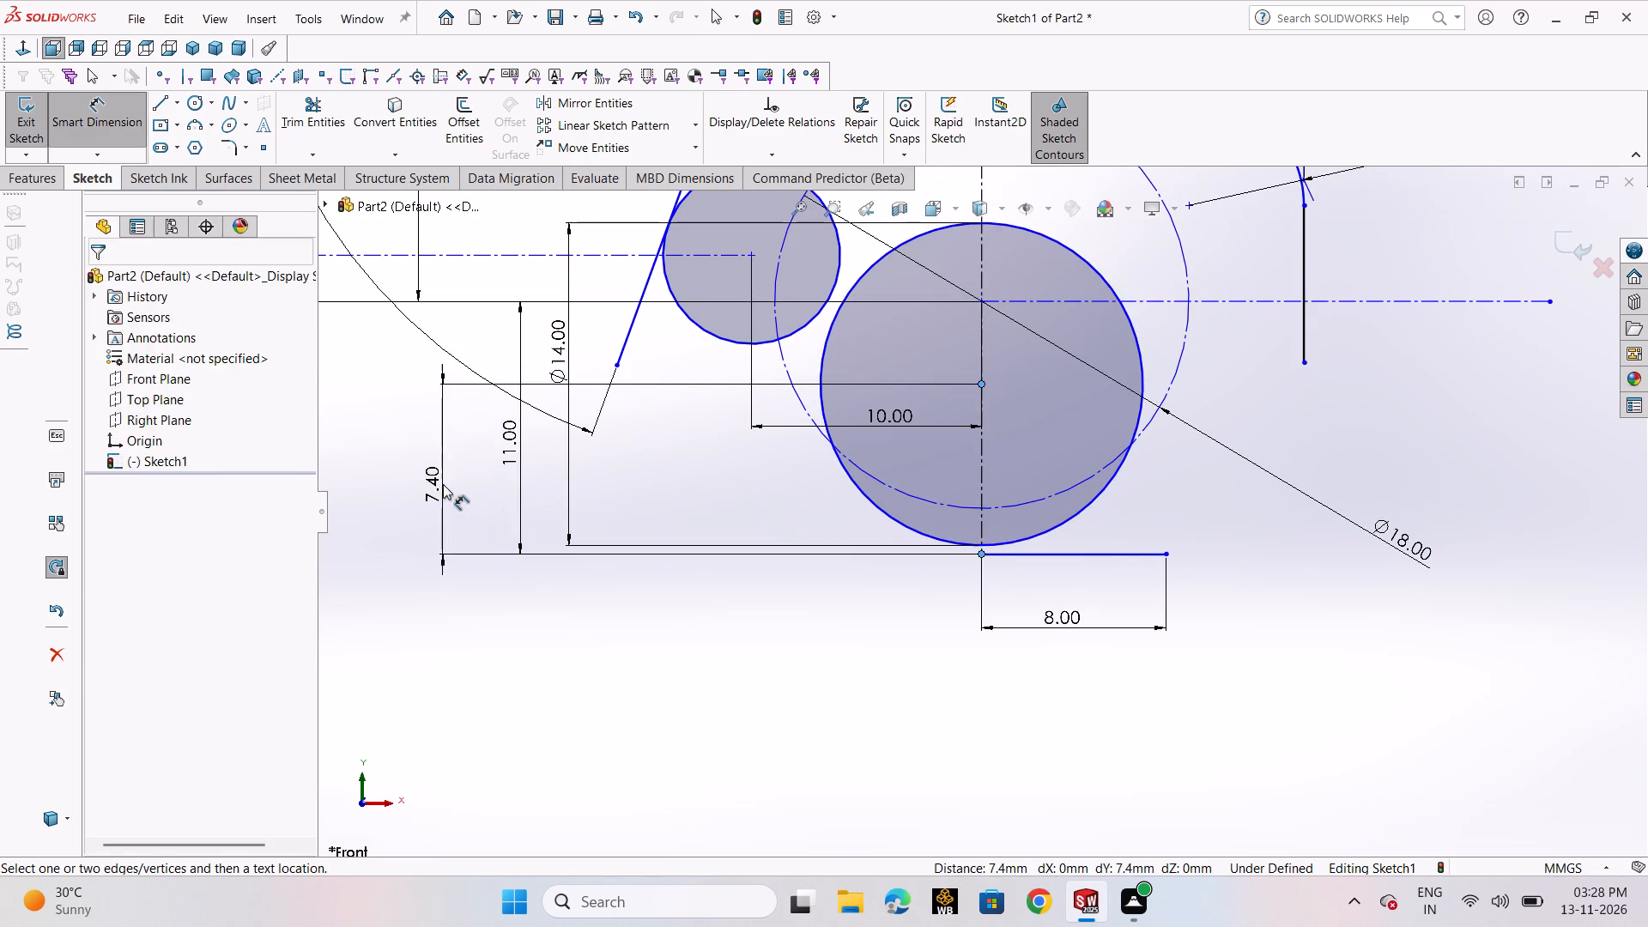
key("7")
key("Return")
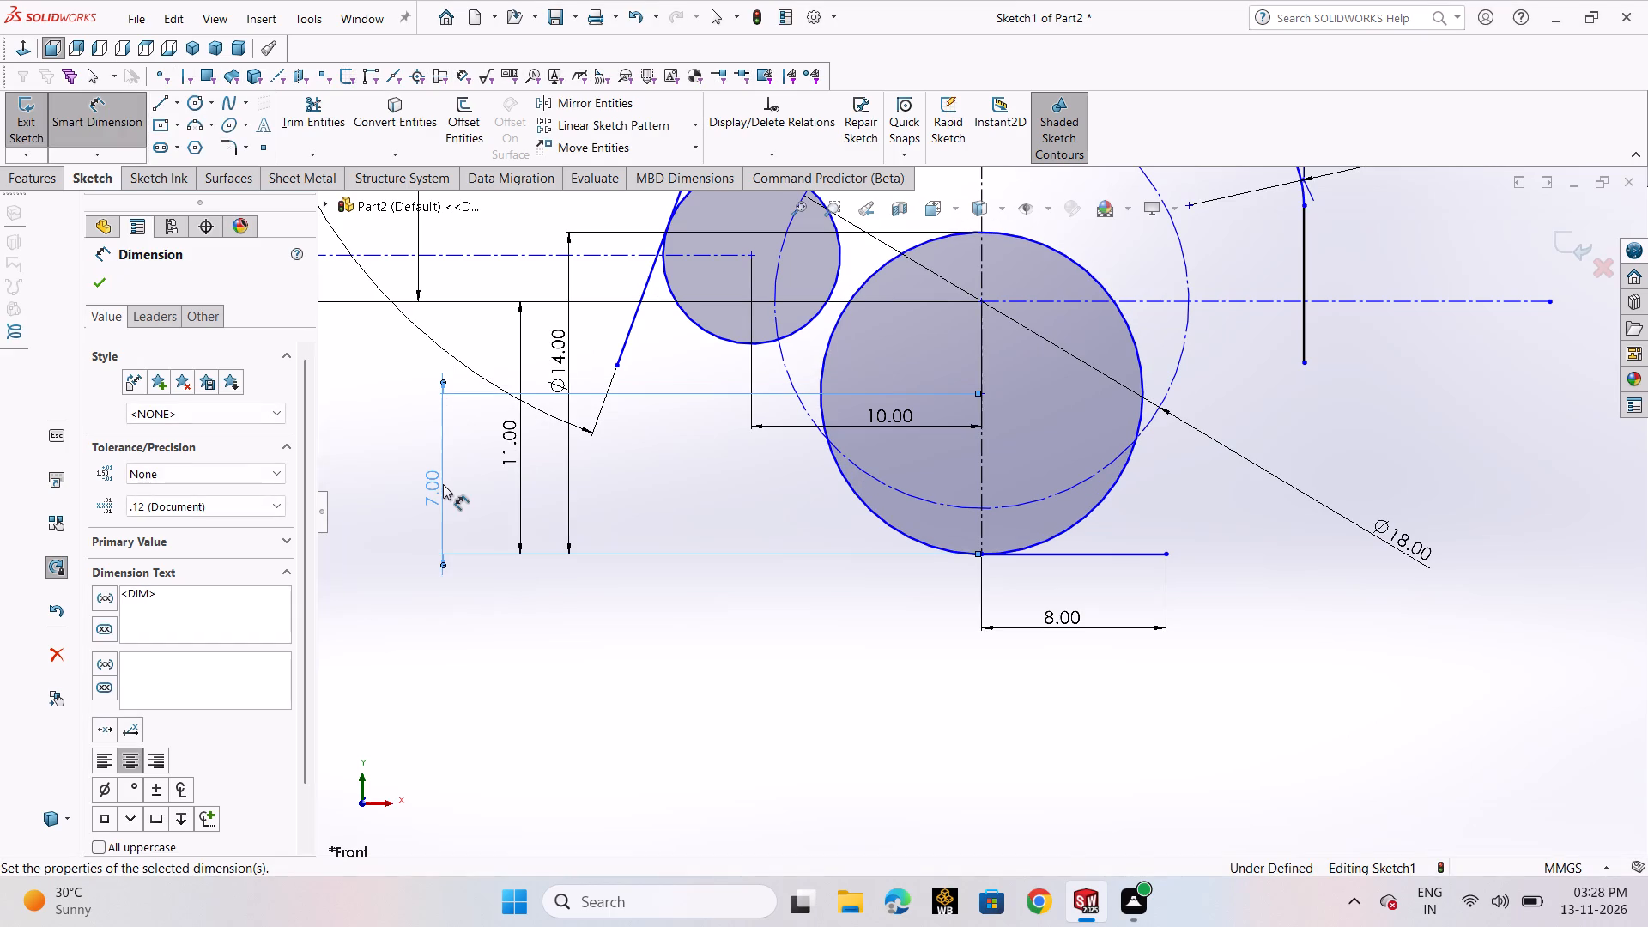
left_click(104, 287)
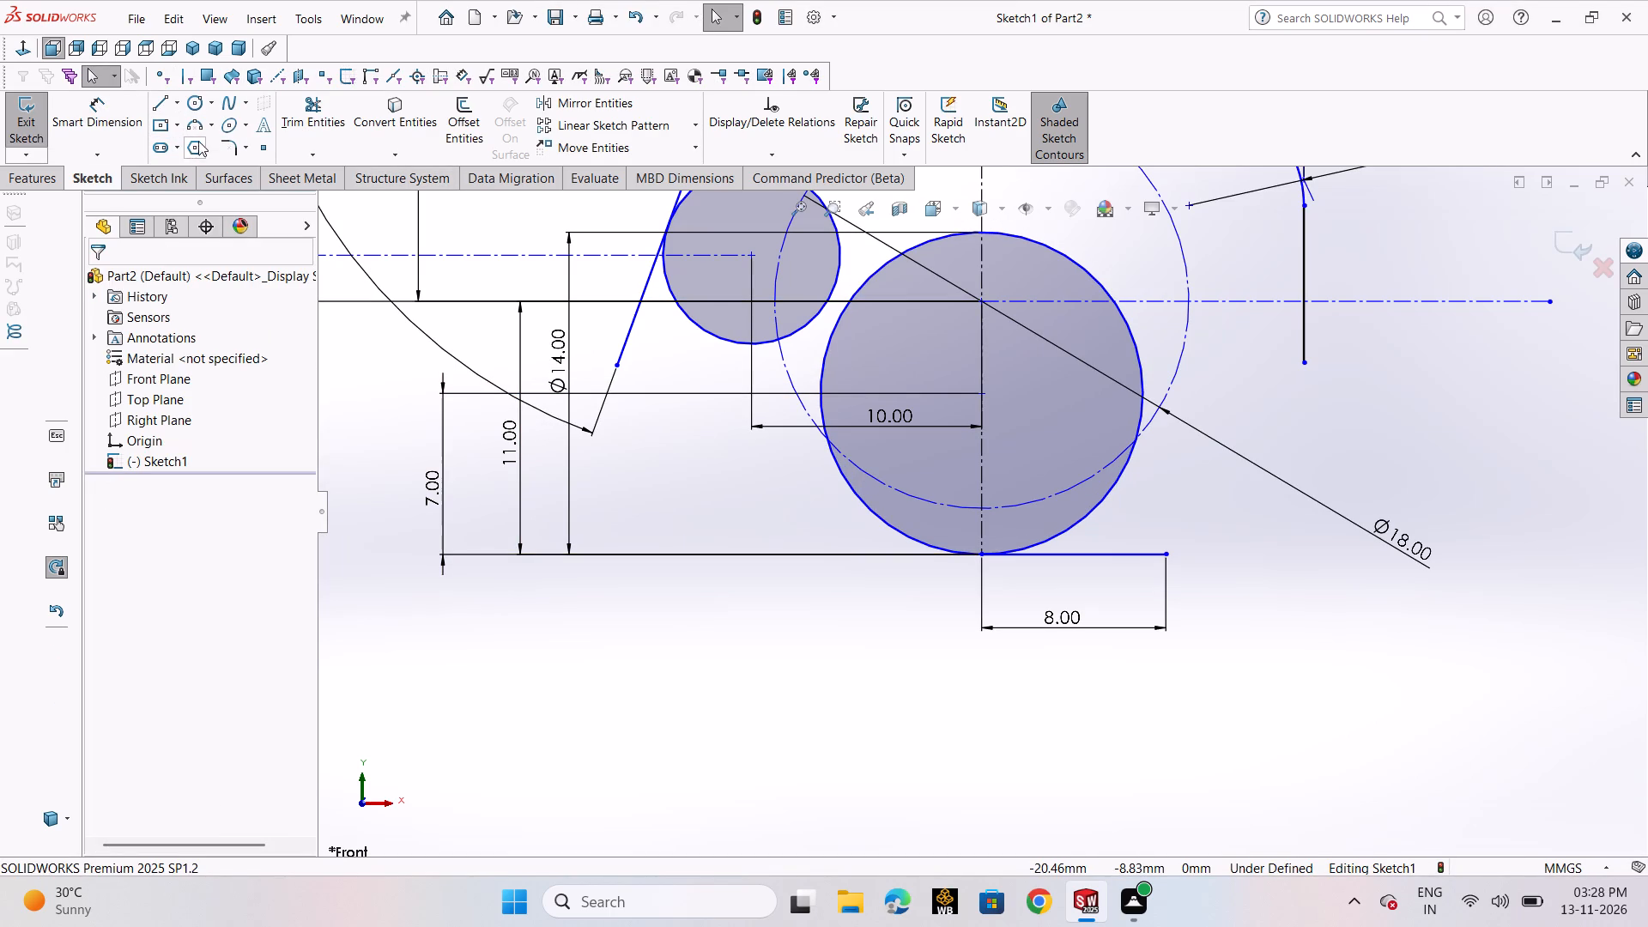
Sketch a perimeter circle tangent to the small left circle and the 14 mm circle, with a radius of 3 mm.
left_click(196, 109)
left_click(226, 144)
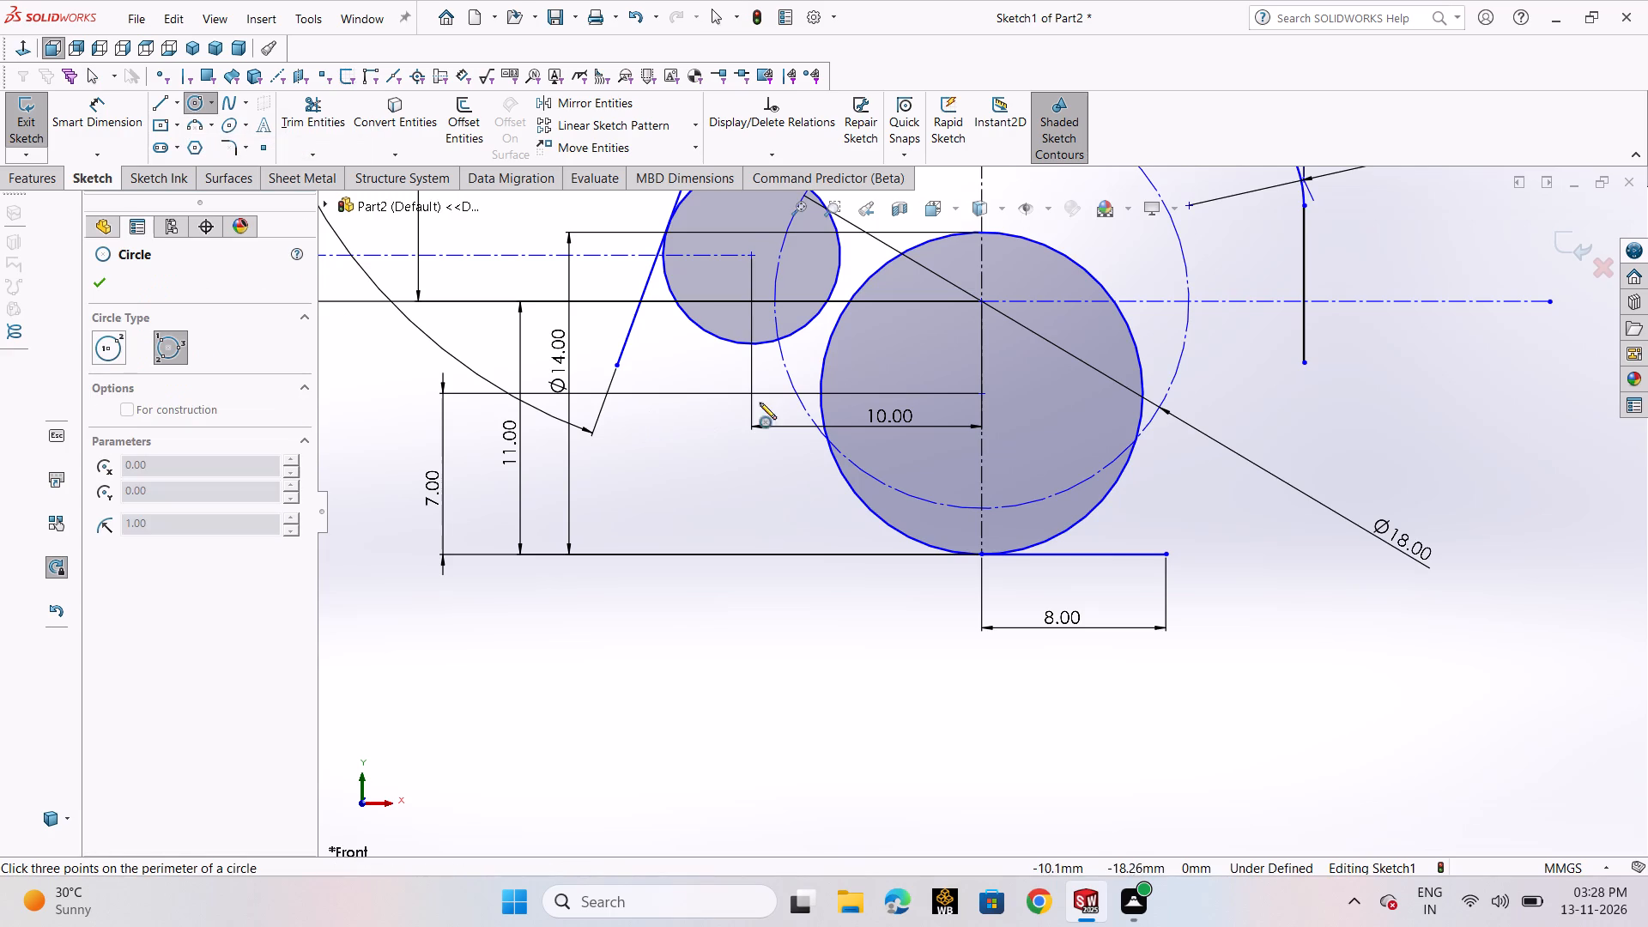
left_click(766, 342)
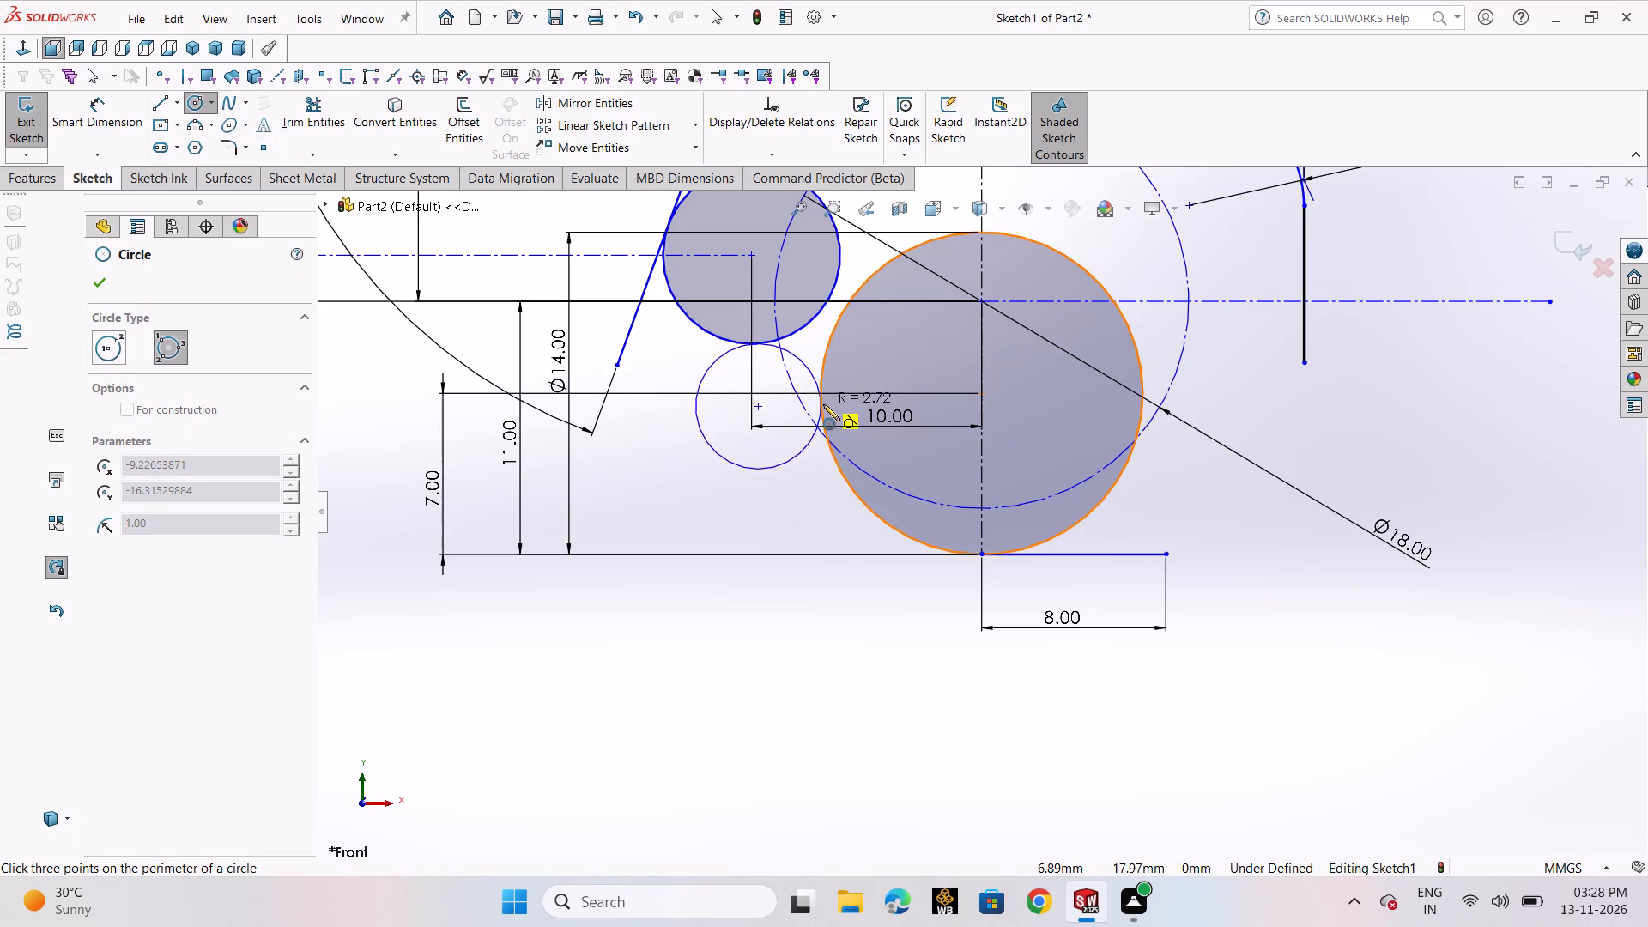
left_click(824, 410)
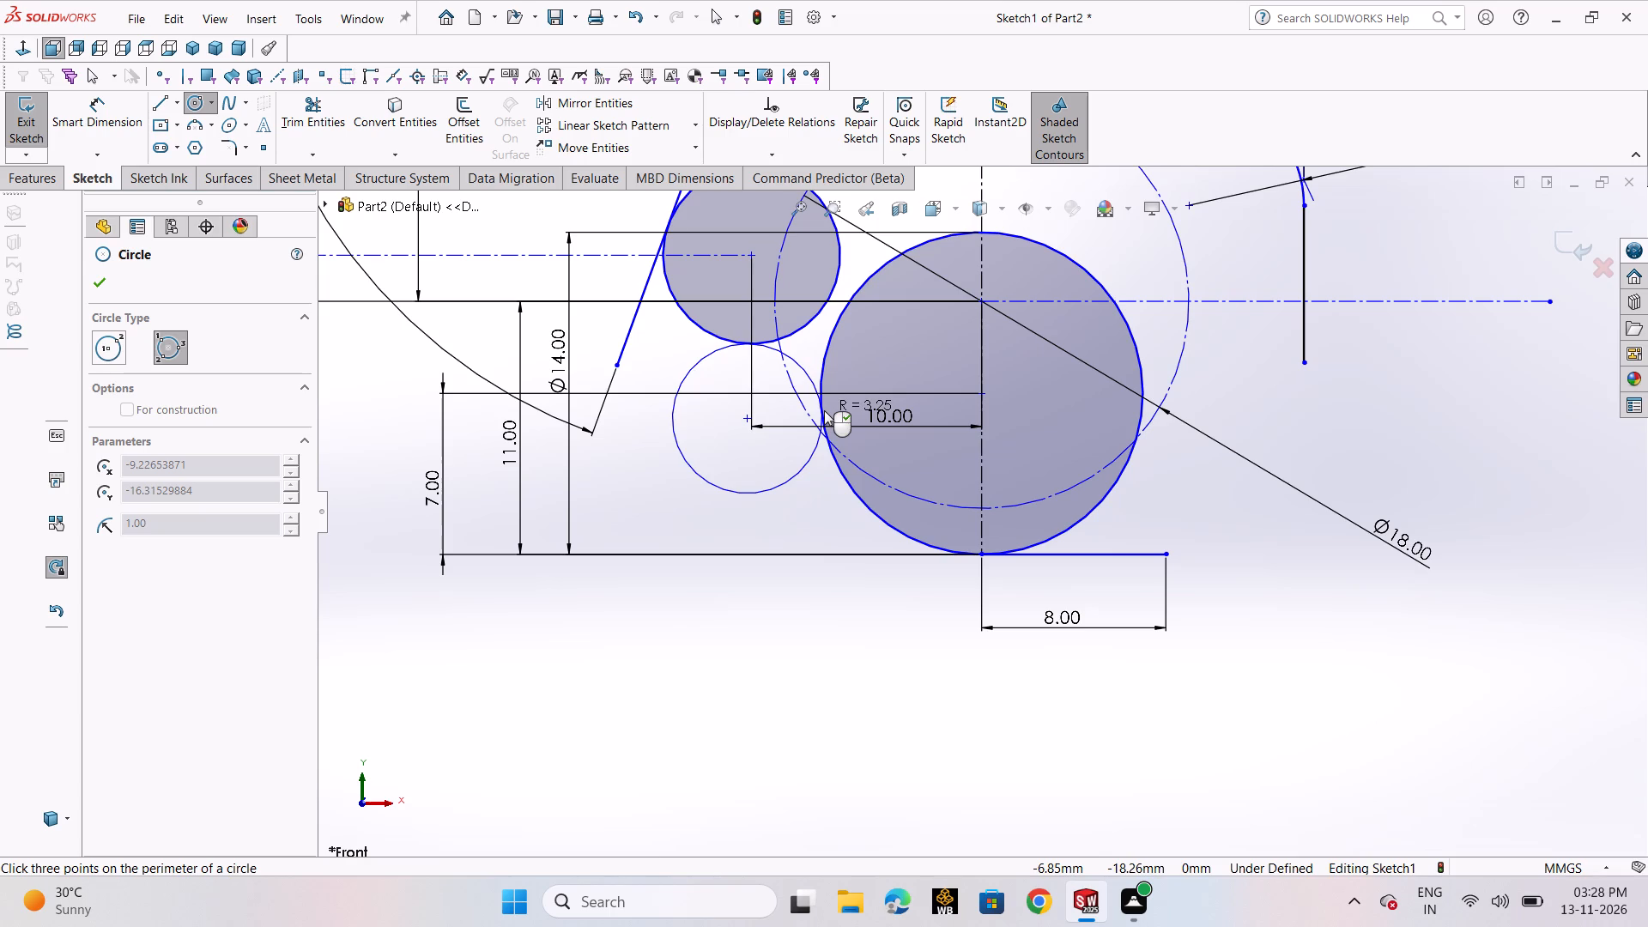
left_click(770, 497)
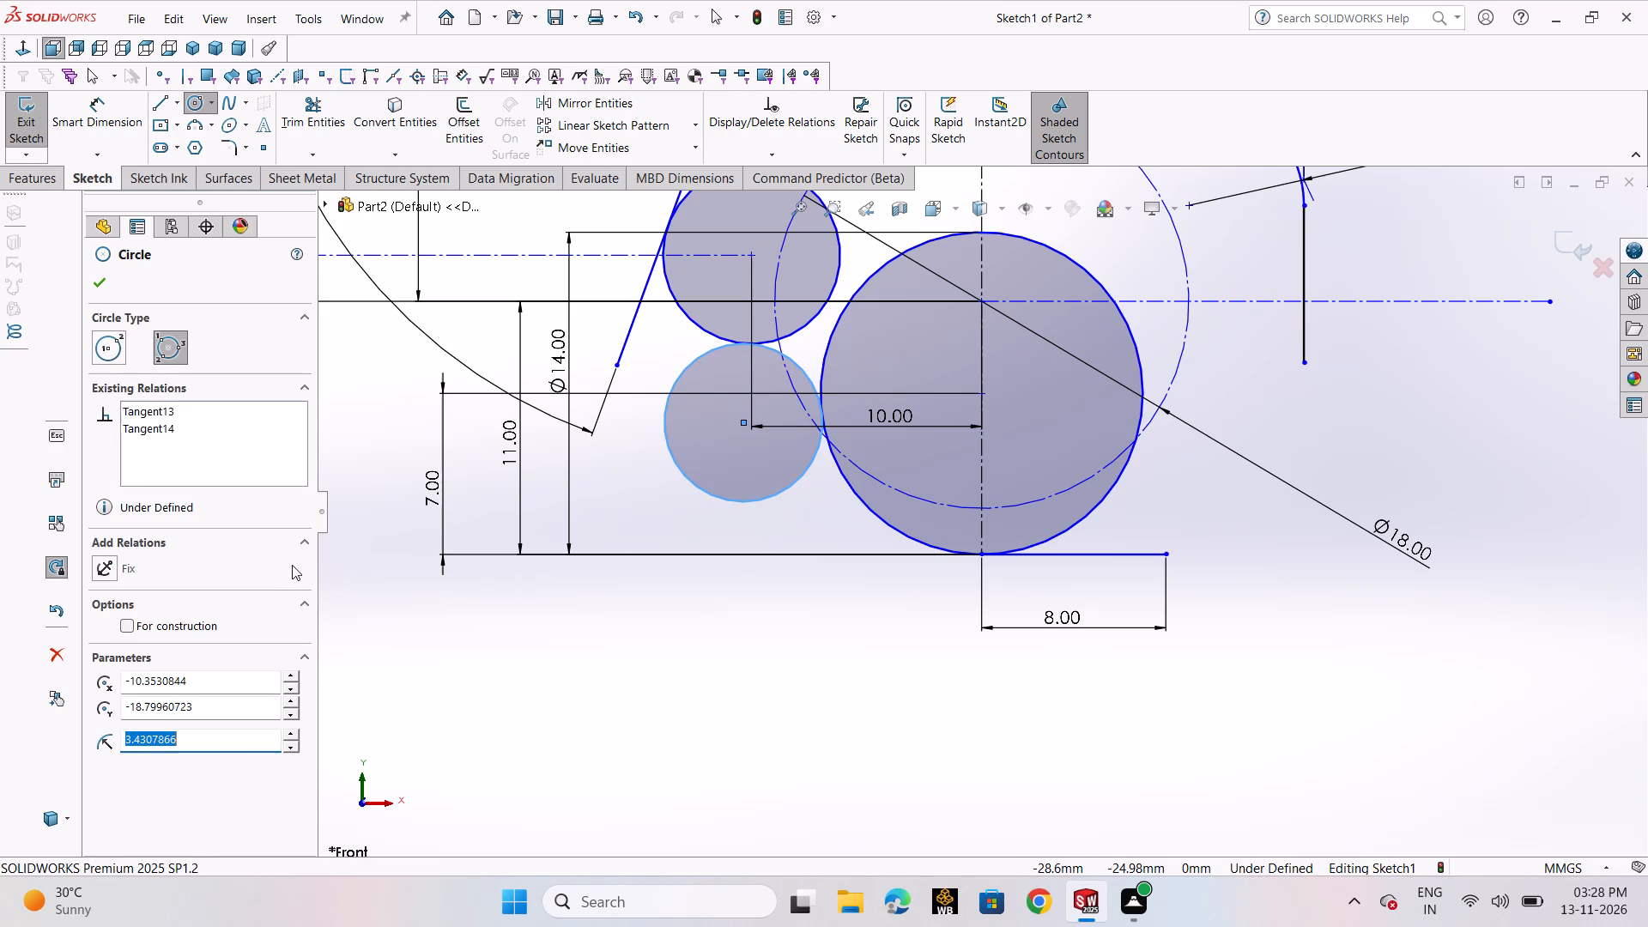
key("3")
key("Return")
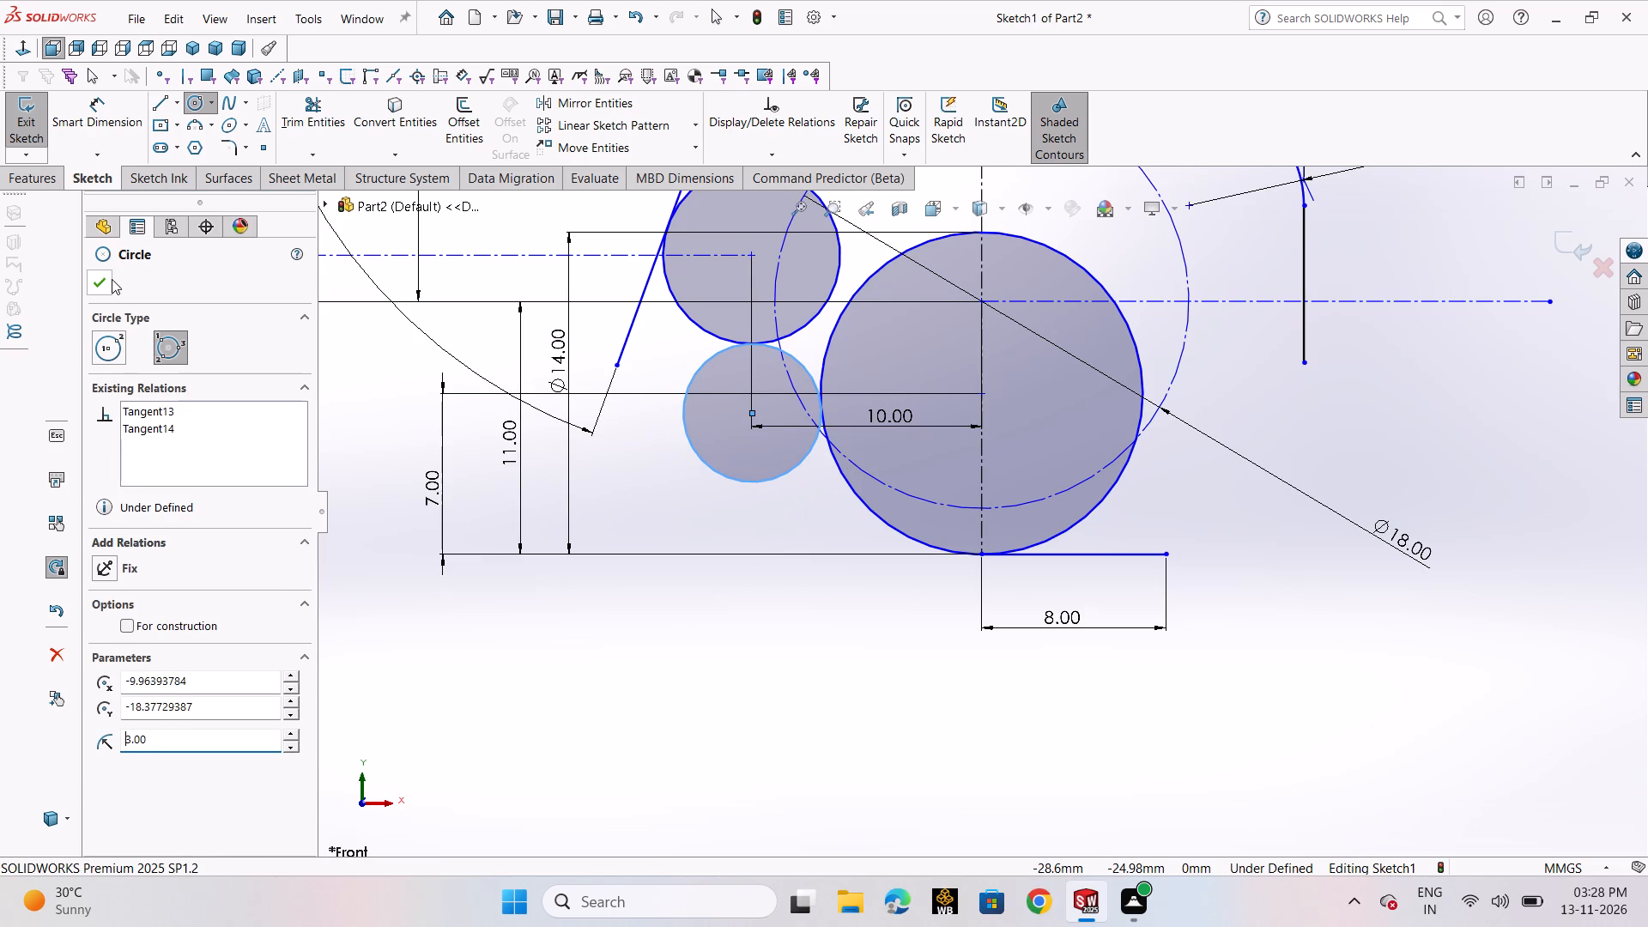
left_click(111, 281)
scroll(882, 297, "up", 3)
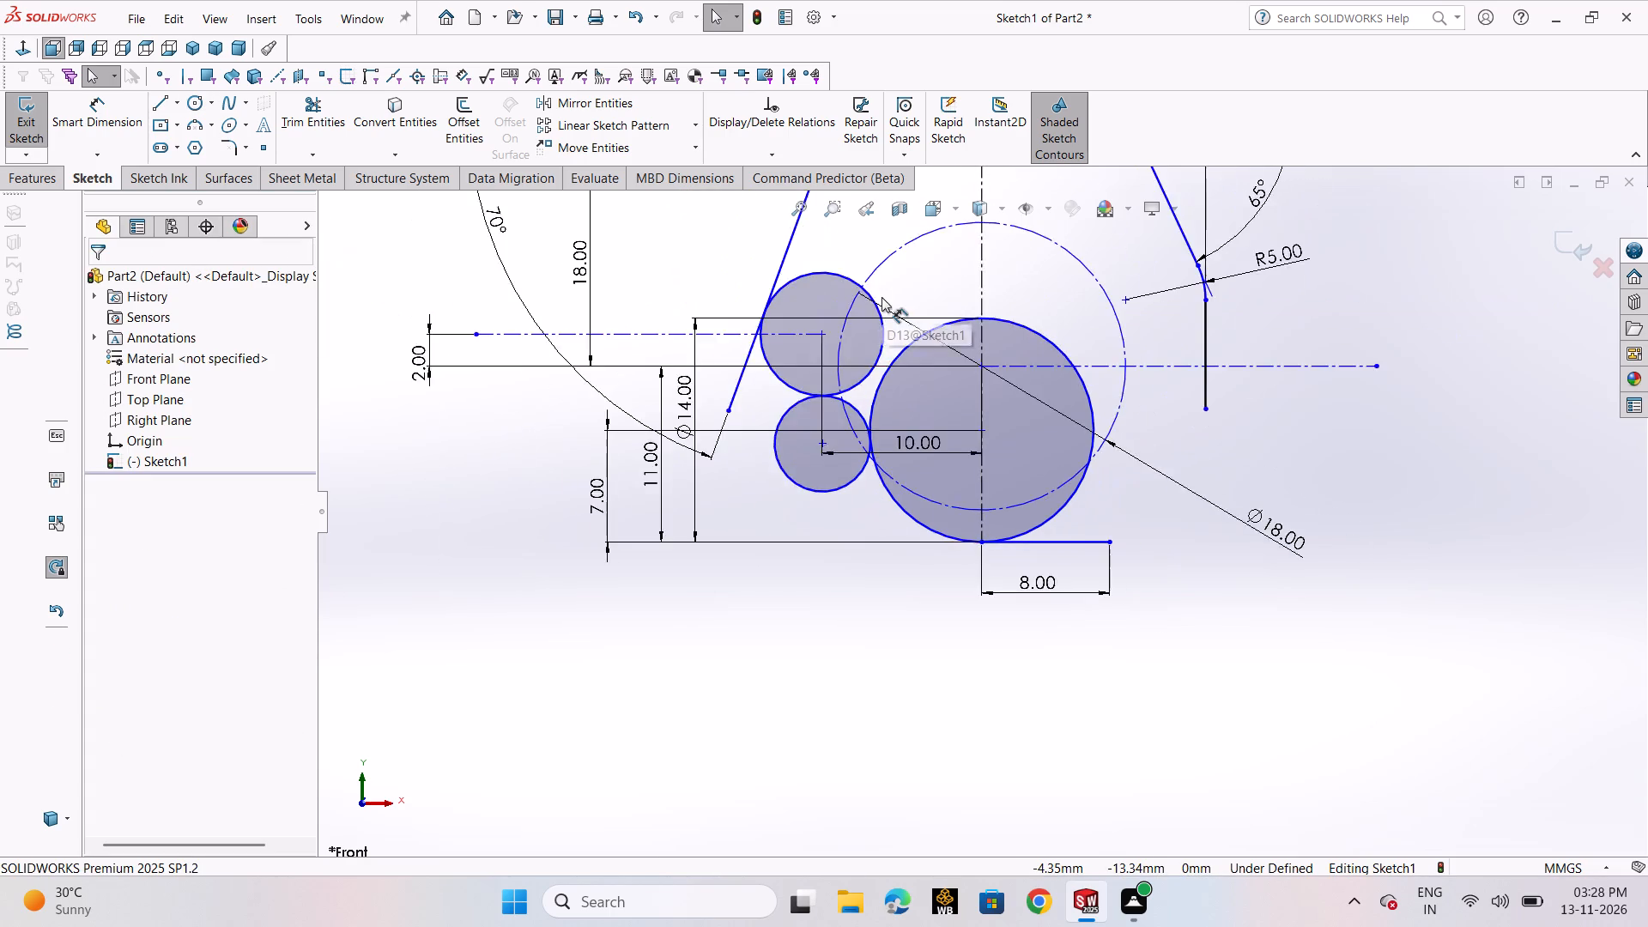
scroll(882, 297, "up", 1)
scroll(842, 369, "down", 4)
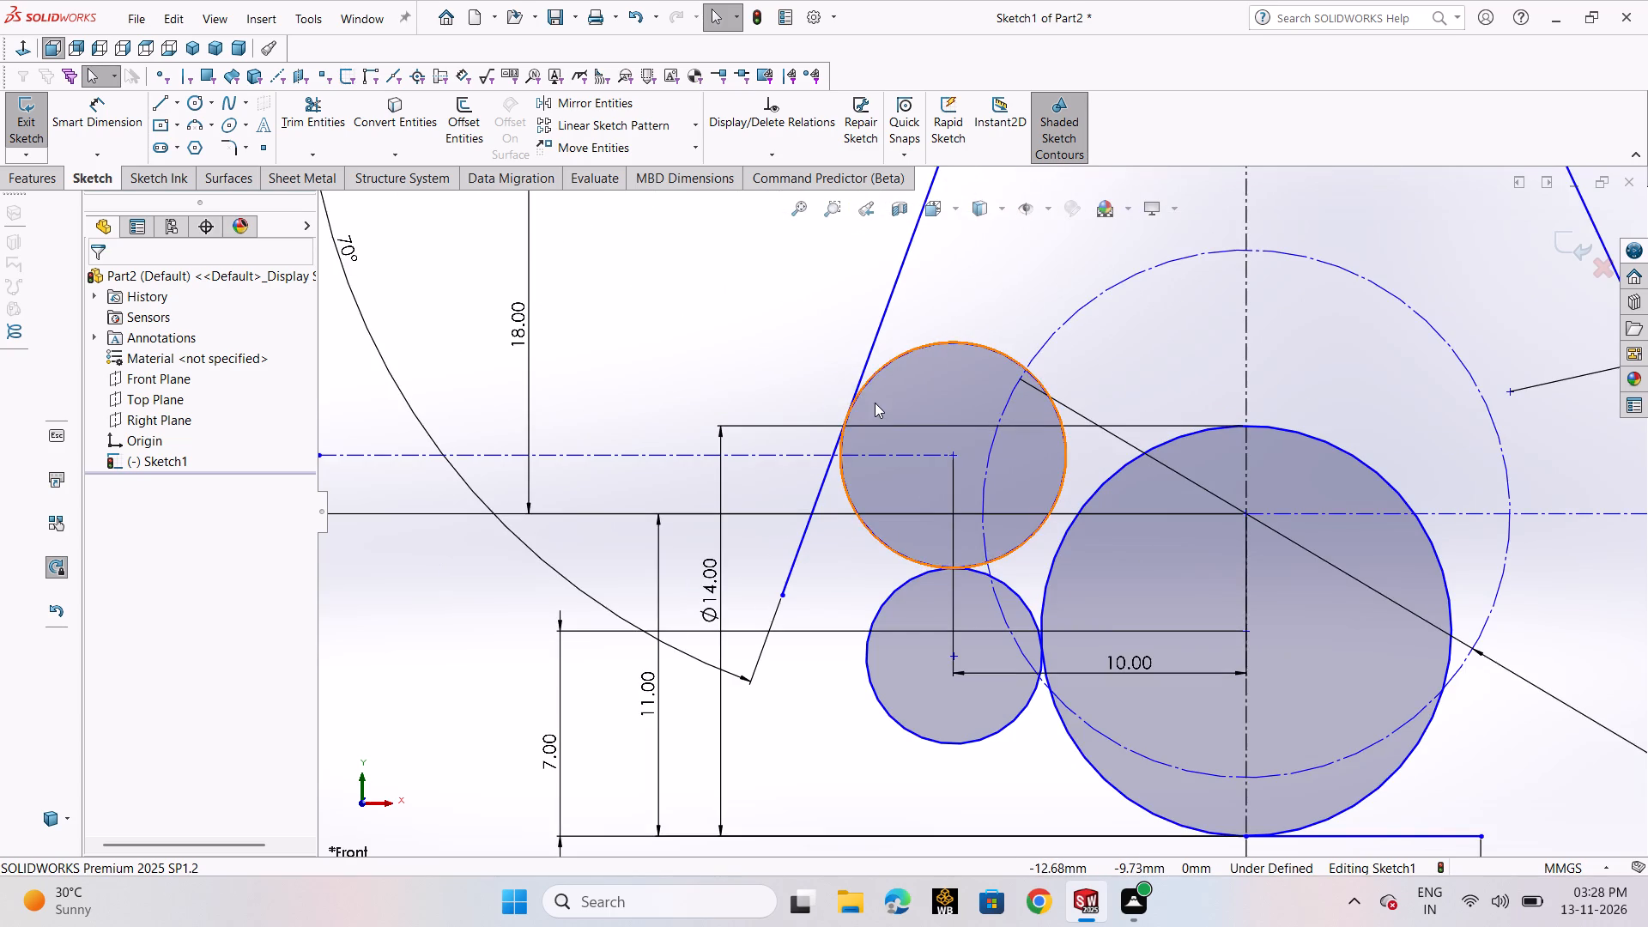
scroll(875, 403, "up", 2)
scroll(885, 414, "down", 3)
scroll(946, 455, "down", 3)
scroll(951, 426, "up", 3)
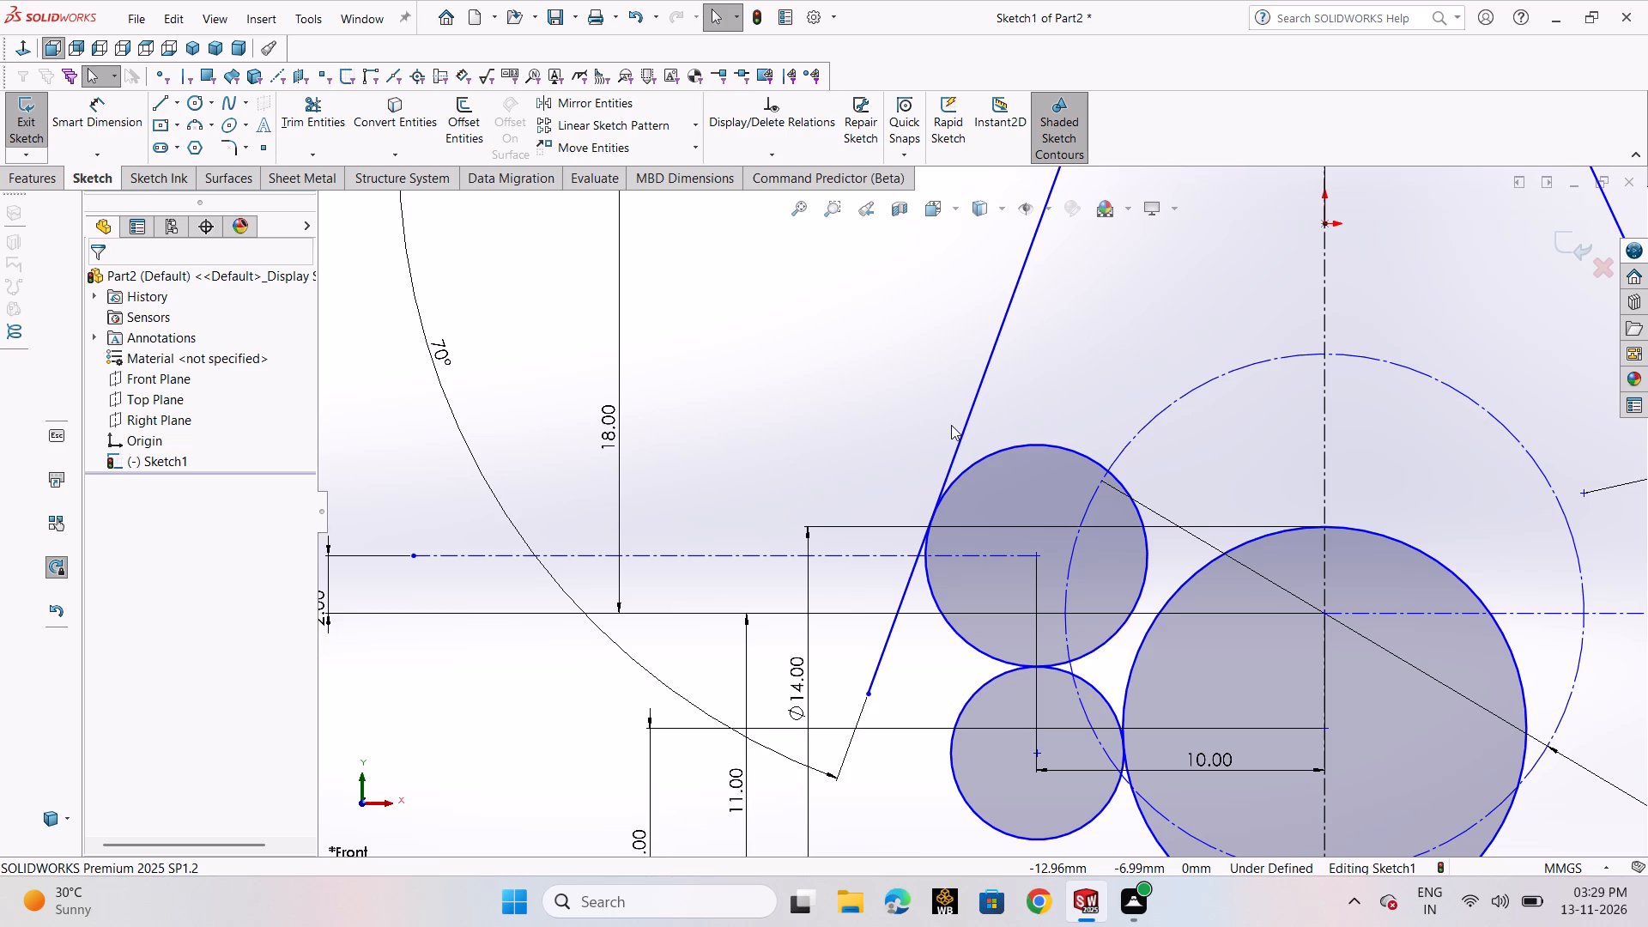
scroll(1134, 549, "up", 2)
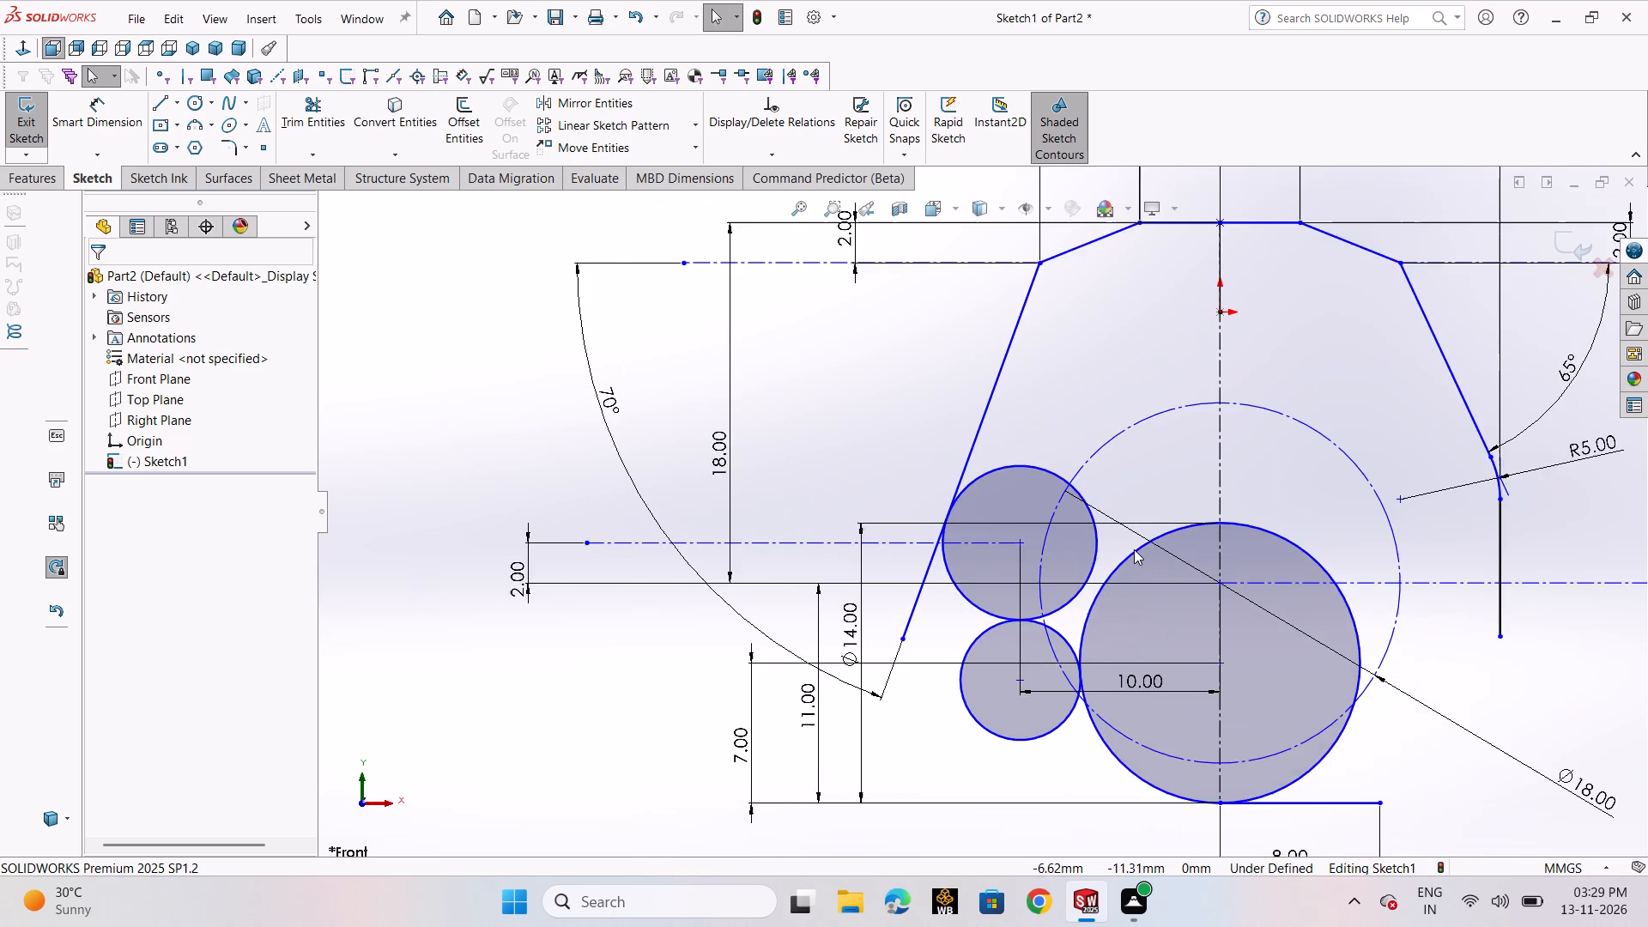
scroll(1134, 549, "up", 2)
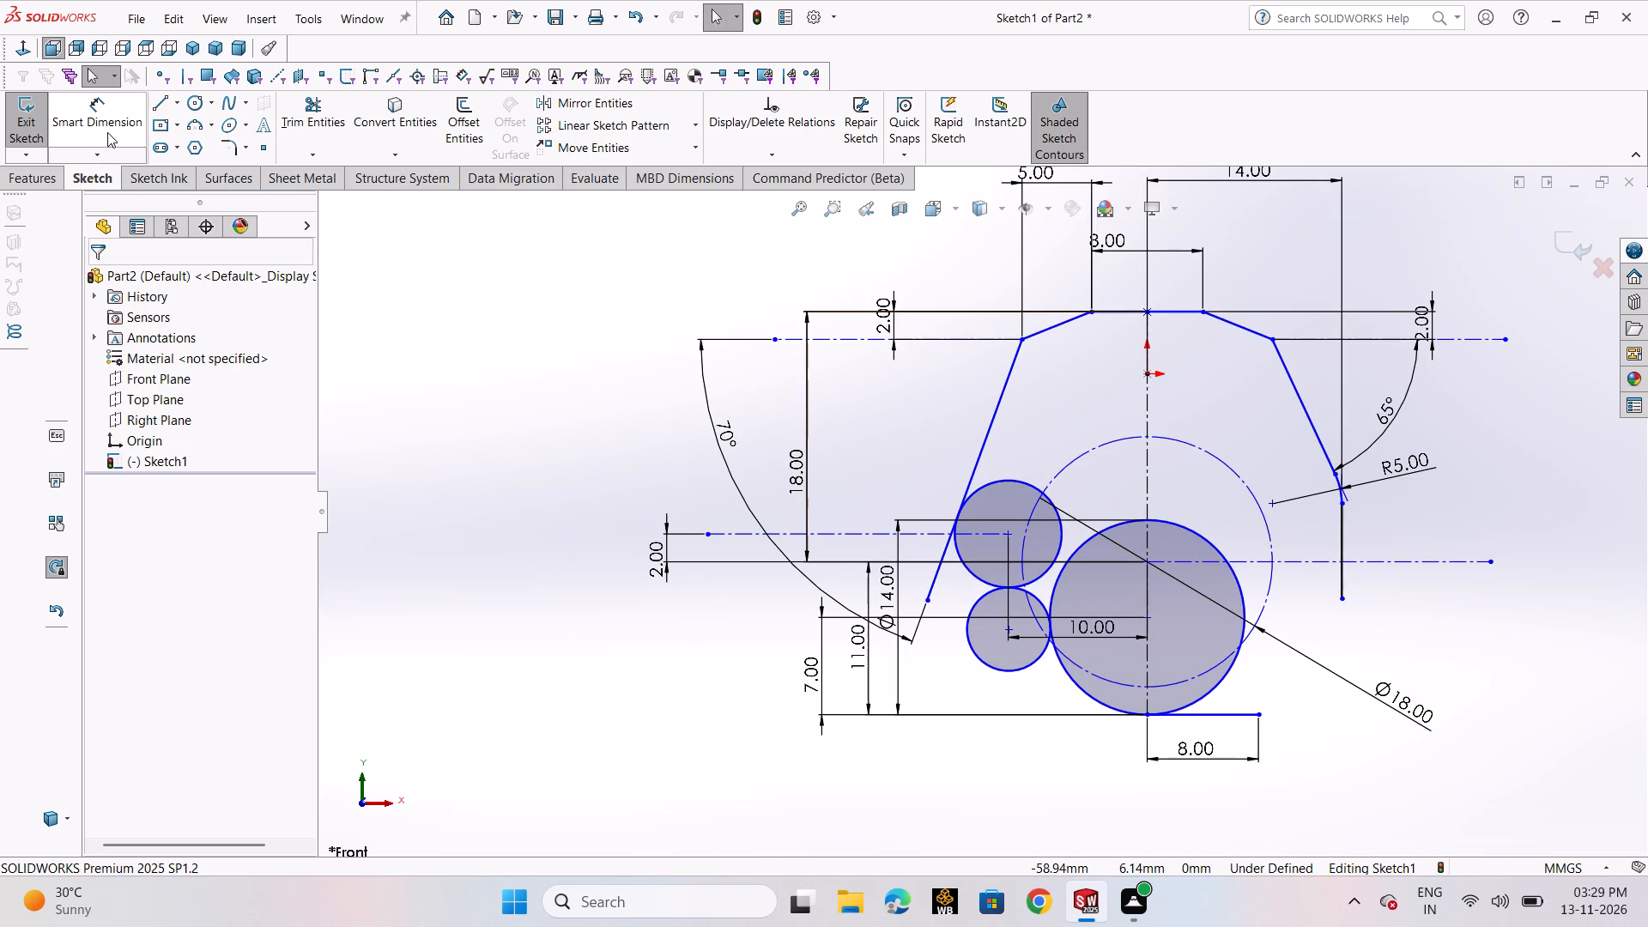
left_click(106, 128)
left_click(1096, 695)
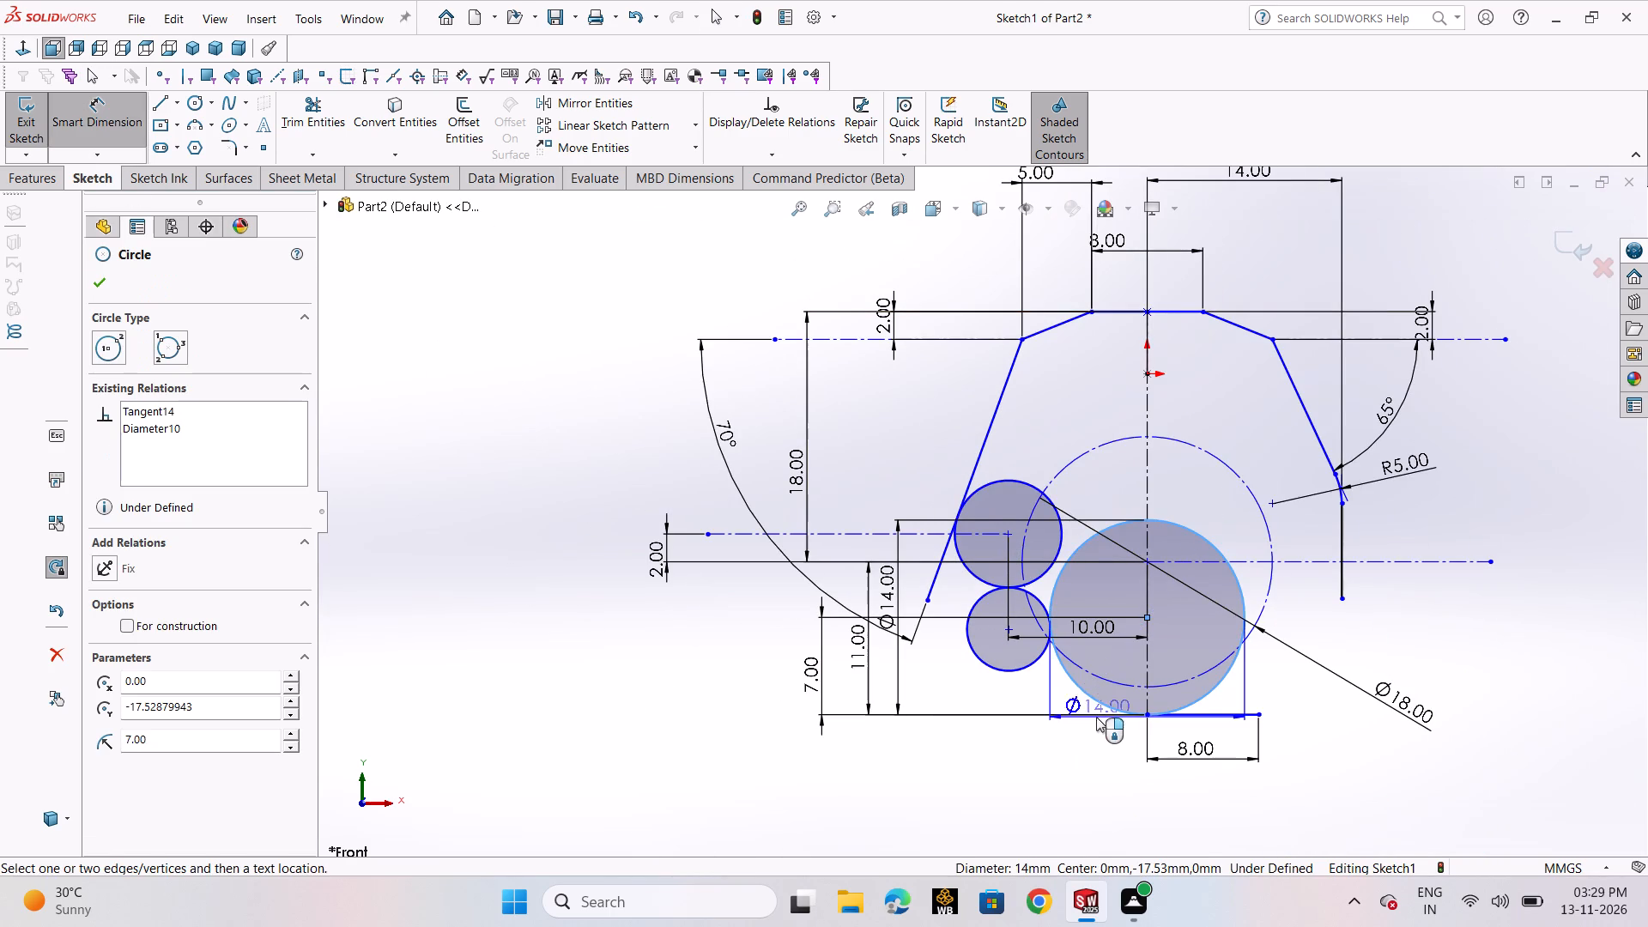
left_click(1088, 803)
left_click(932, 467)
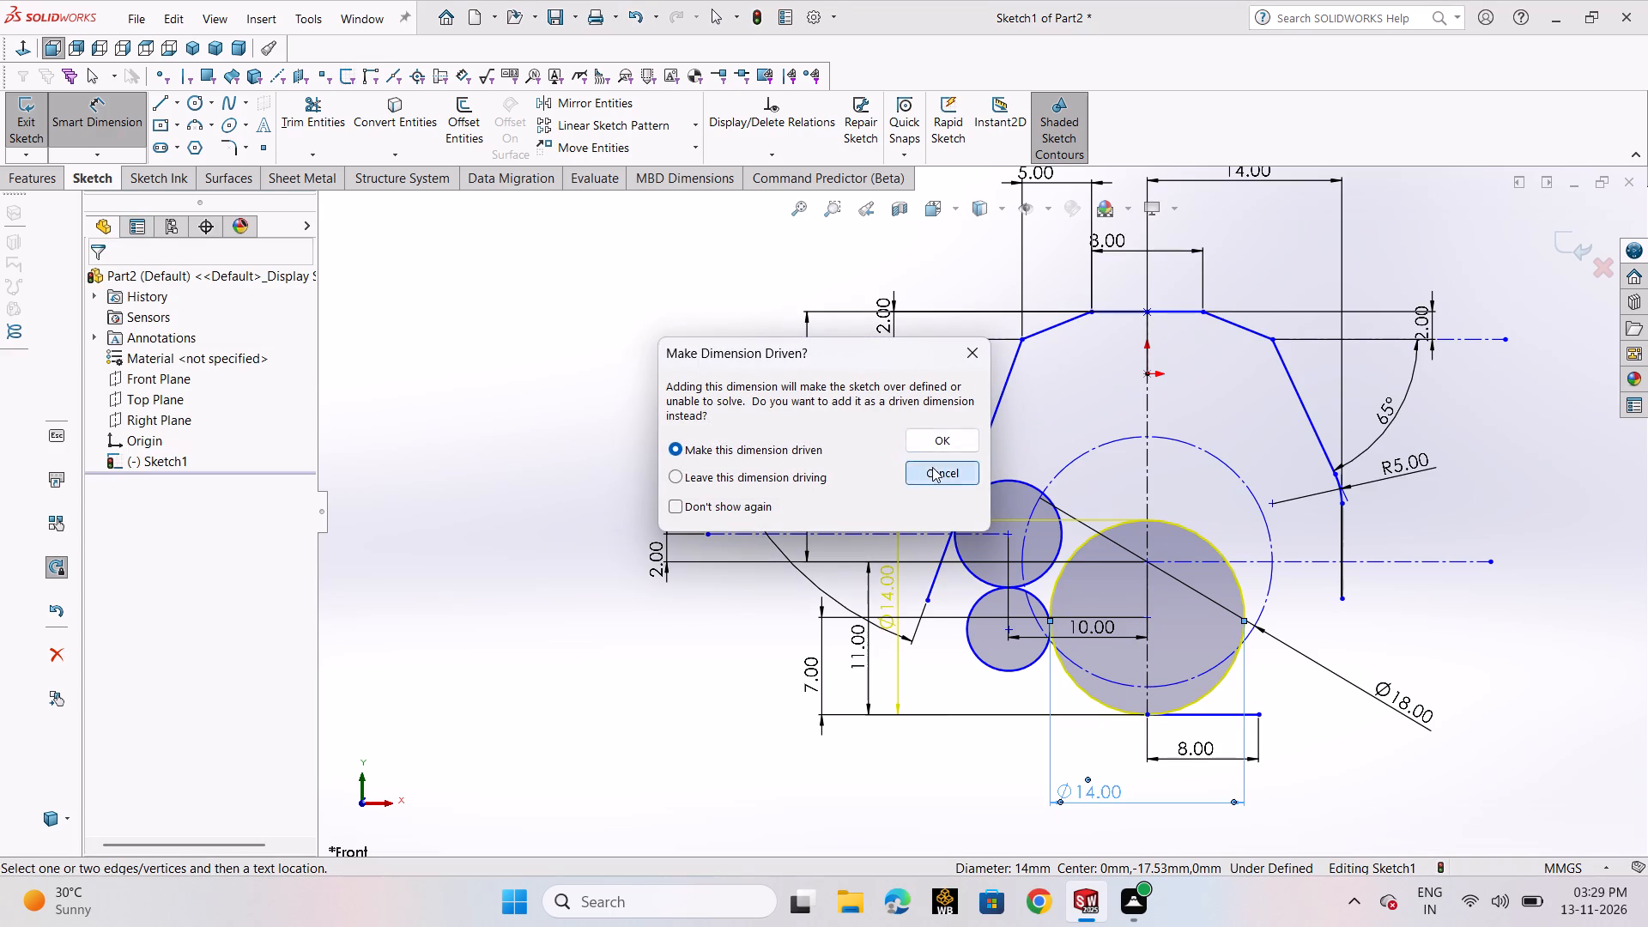
Dimension the diameter of the lower small circle, tangent to the 14 mm circle, as 6 mm.
left_click(1019, 669)
left_click(975, 748)
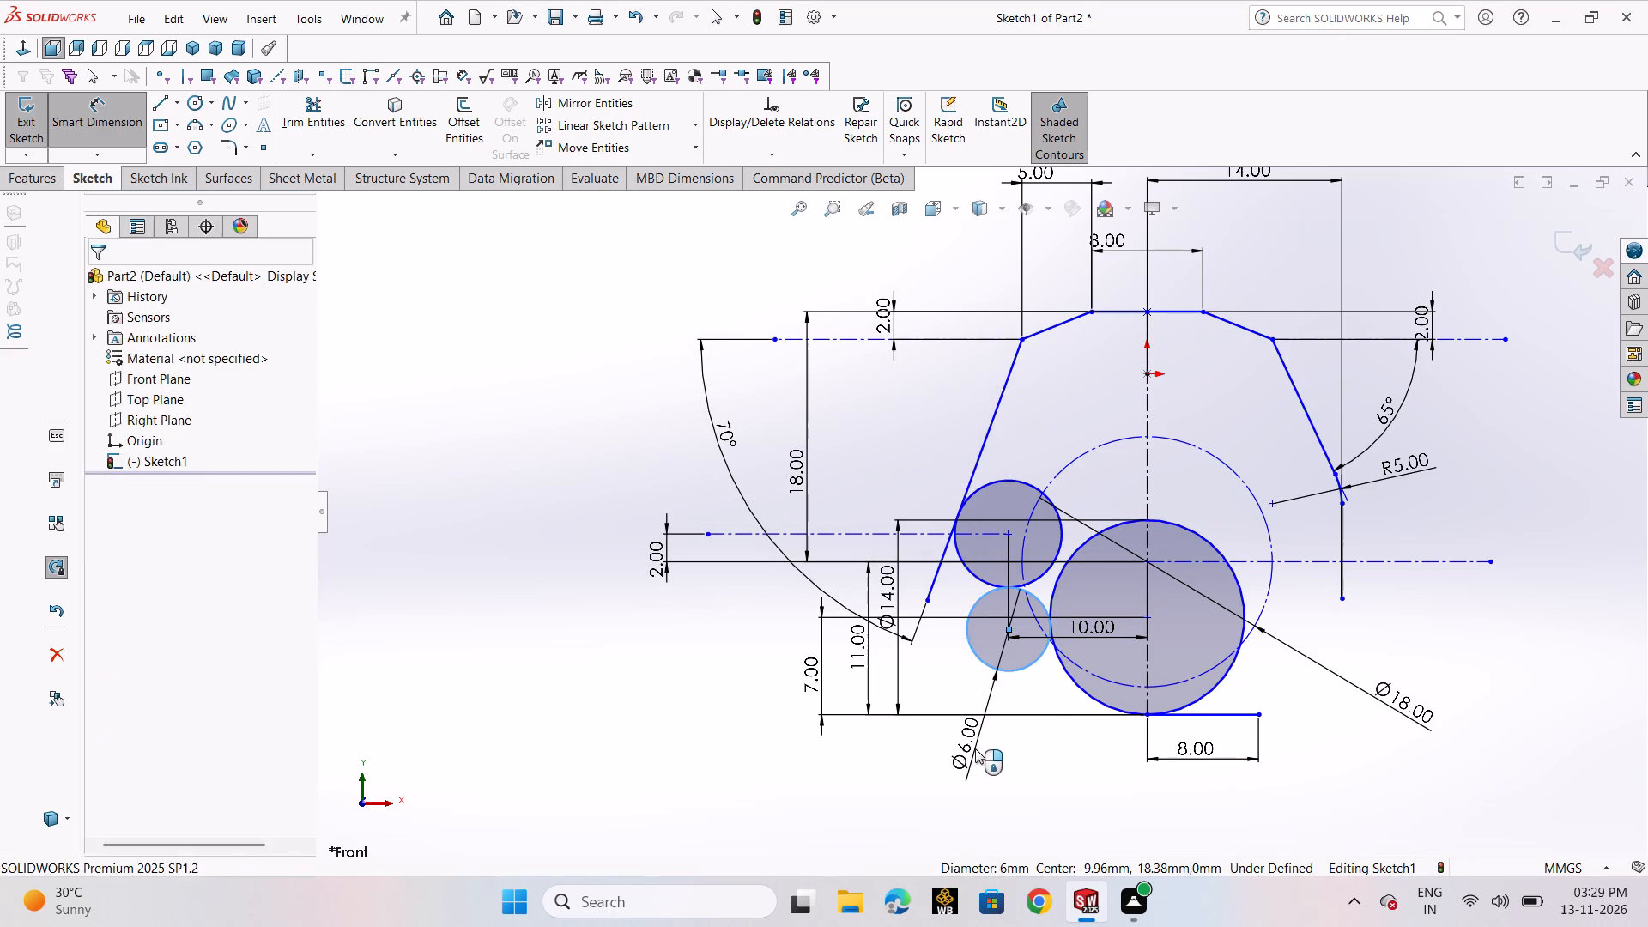
left_click(900, 719)
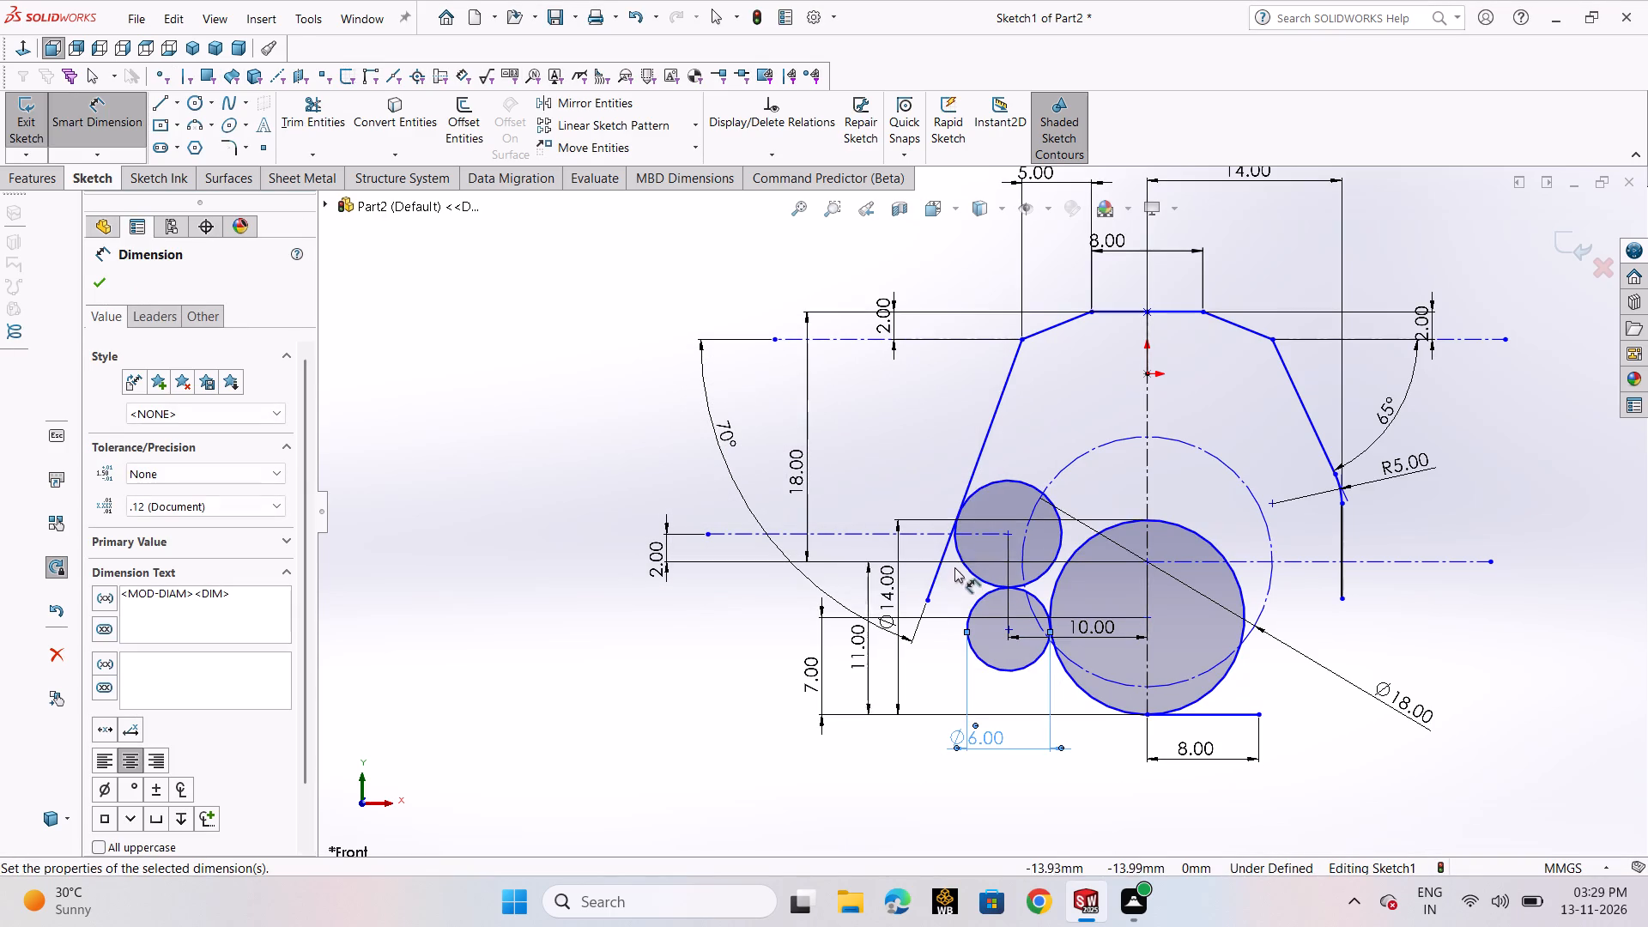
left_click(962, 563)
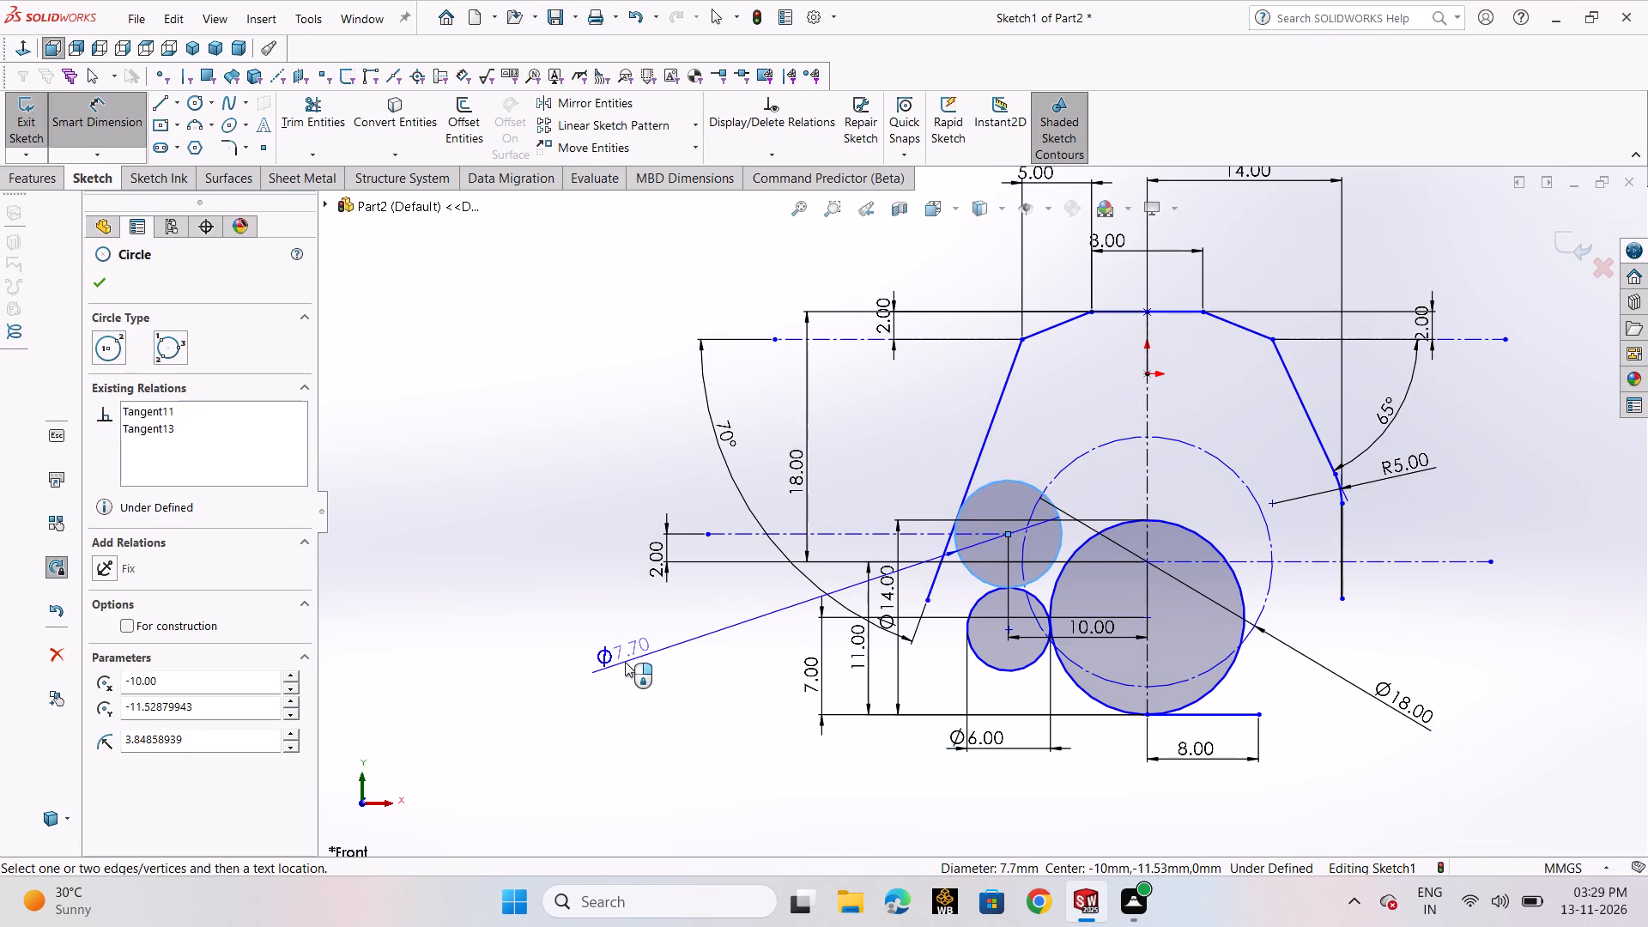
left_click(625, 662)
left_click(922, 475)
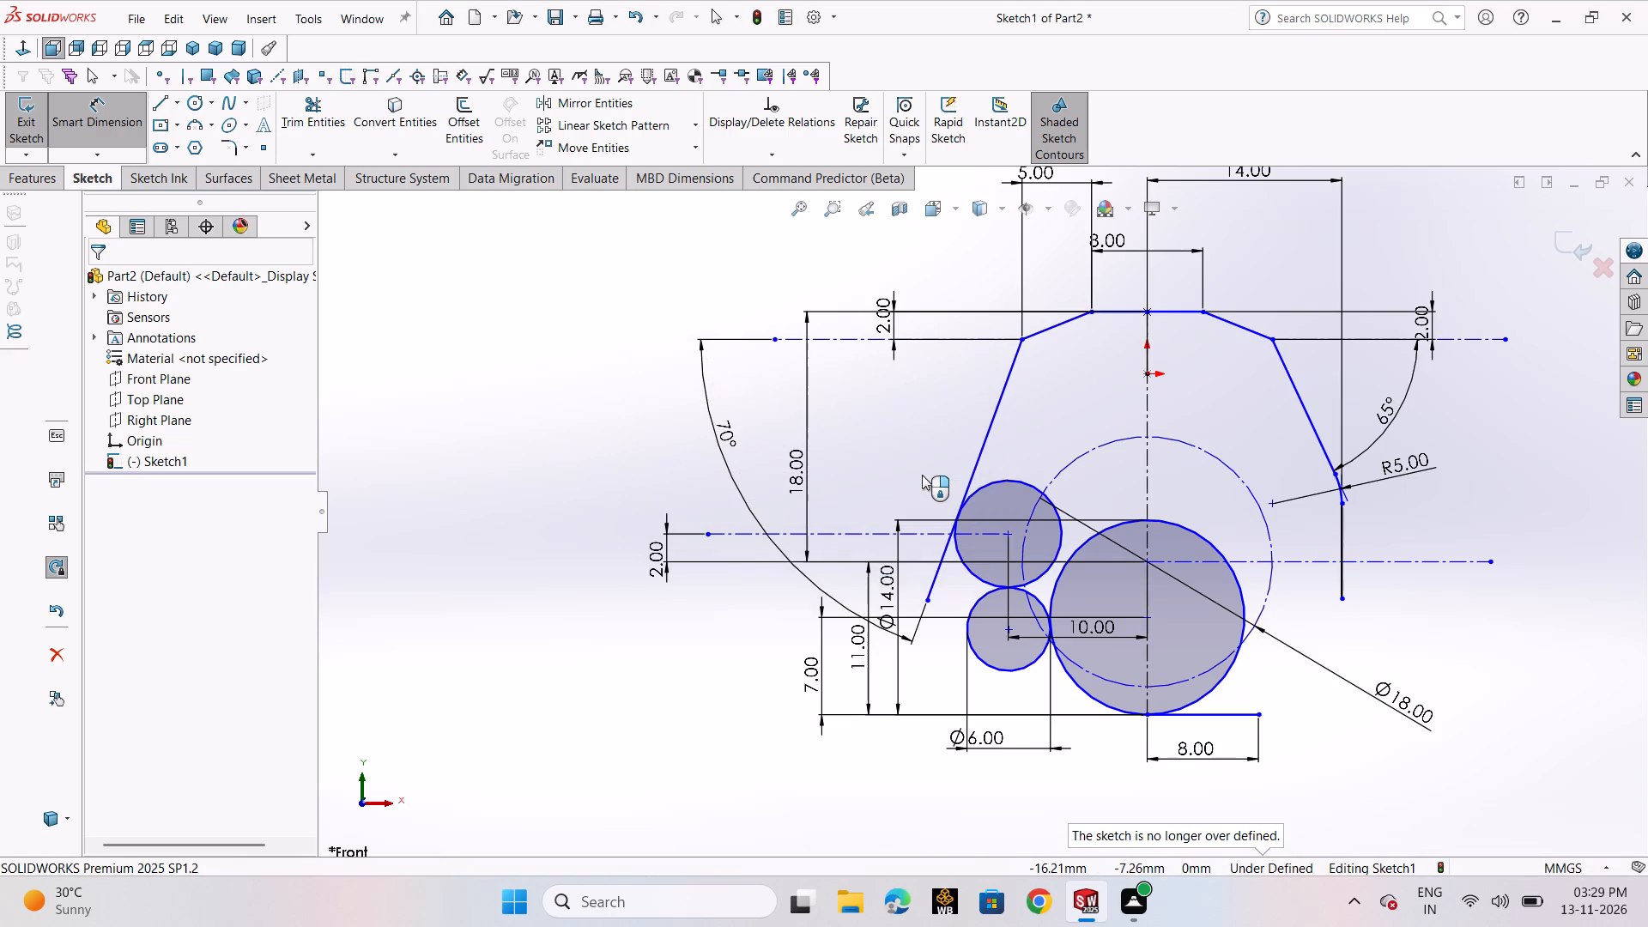
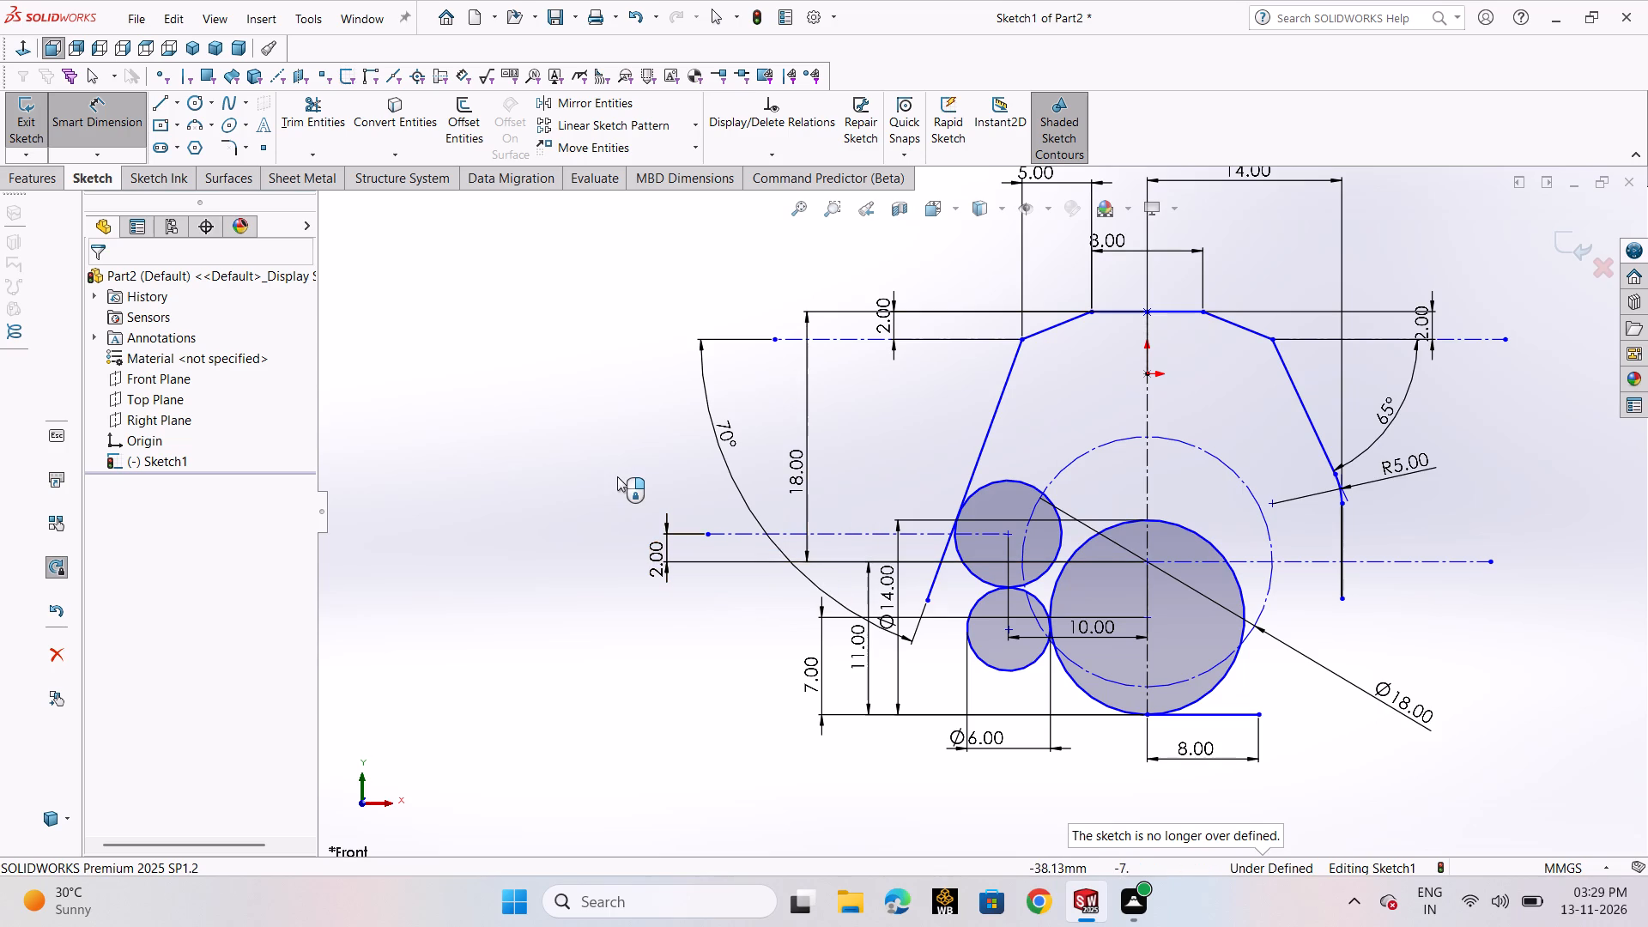
Delete the upper small circle that overlaps the slanted left line, directly above the 6 mm circle.
right_click(579, 442)
left_click(542, 451)
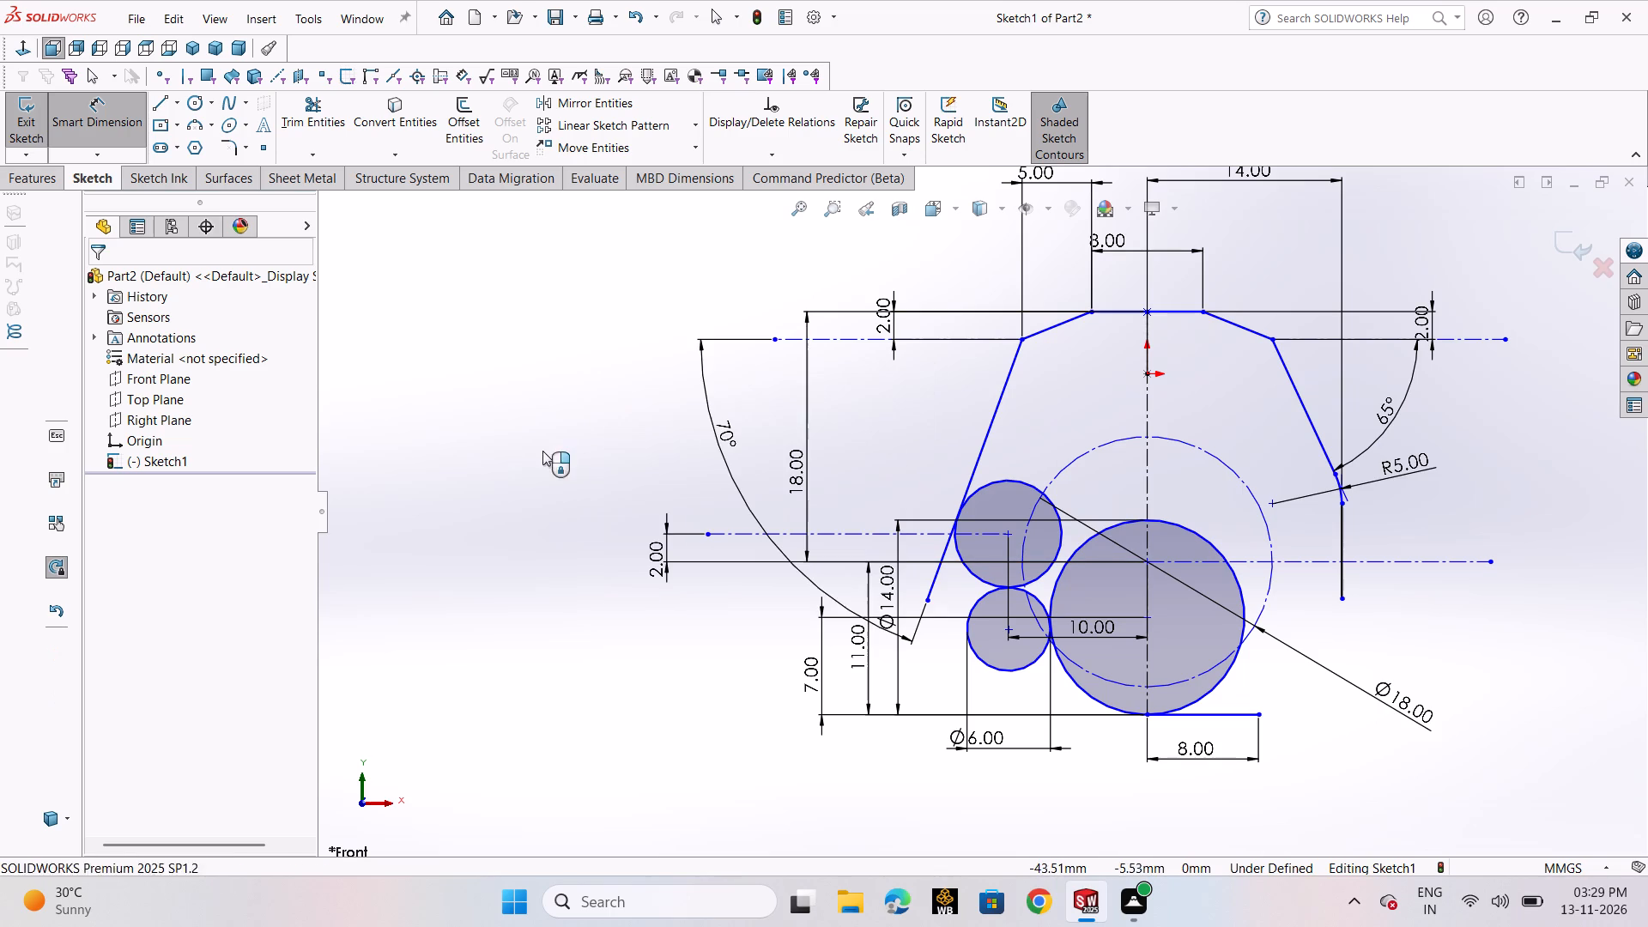
left_click(998, 485)
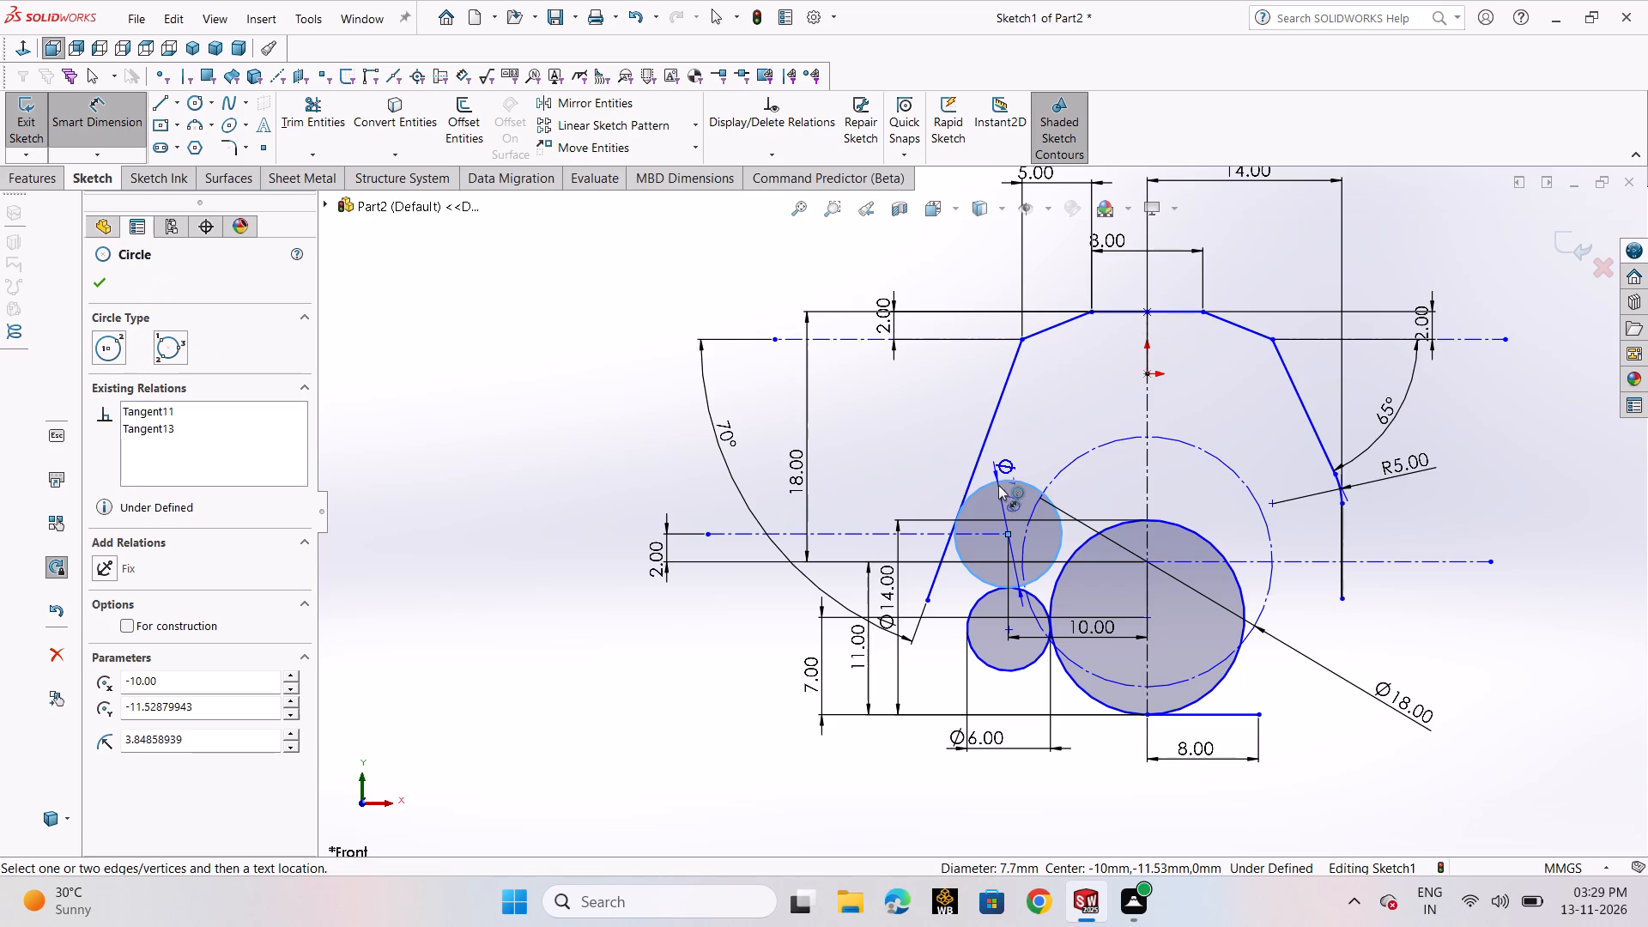
key("Delete")
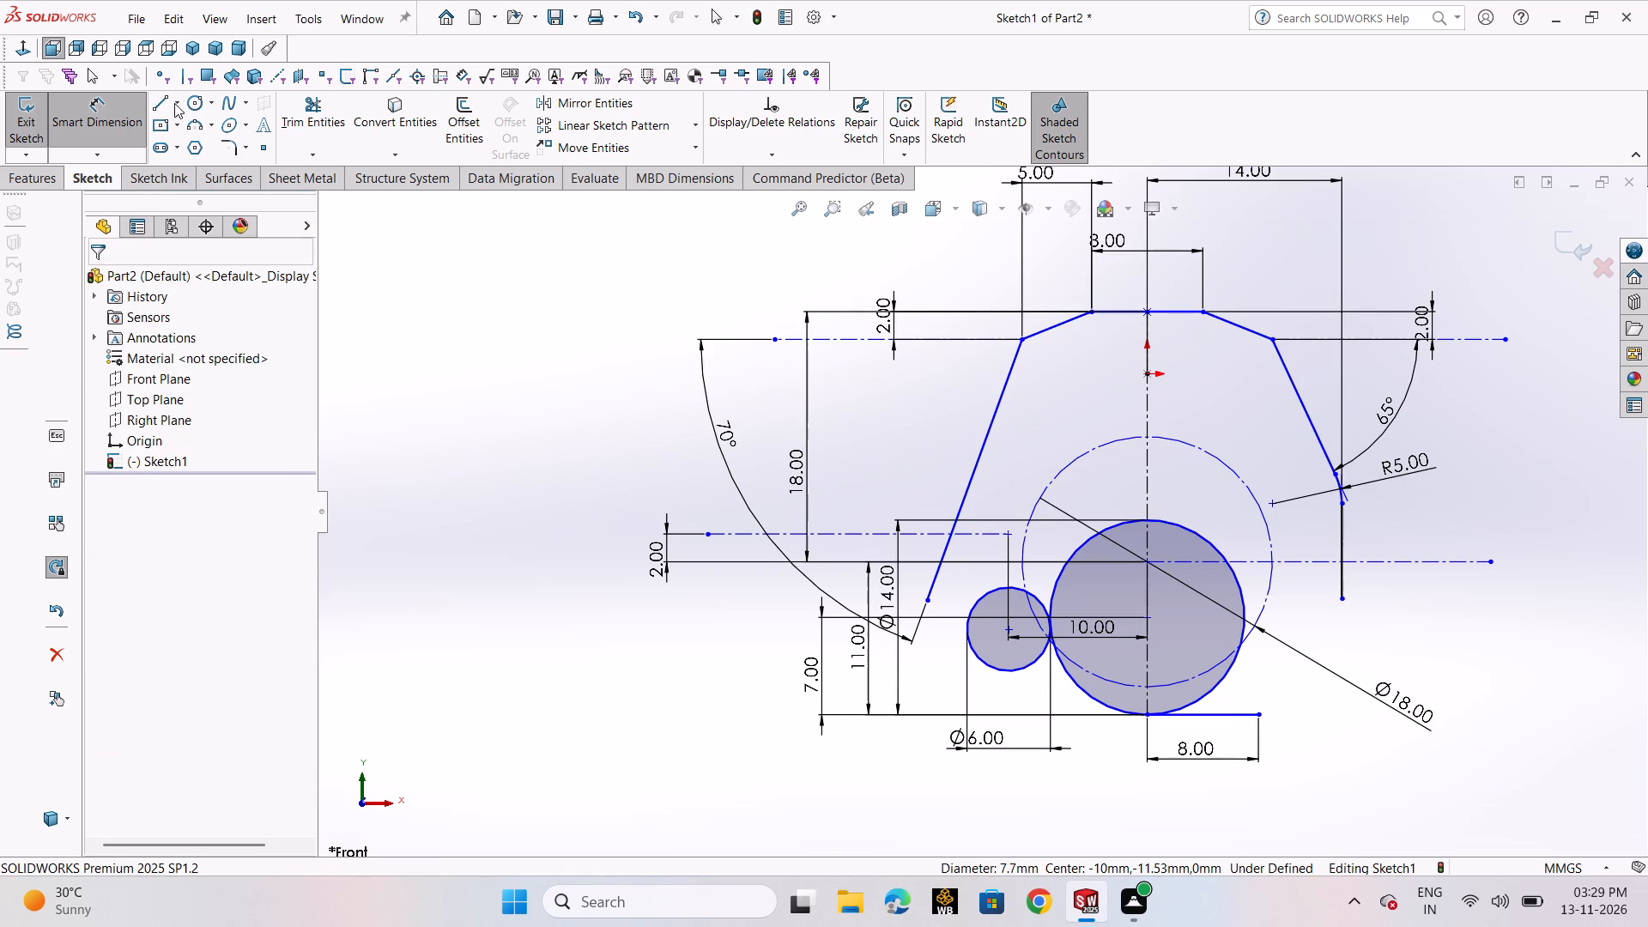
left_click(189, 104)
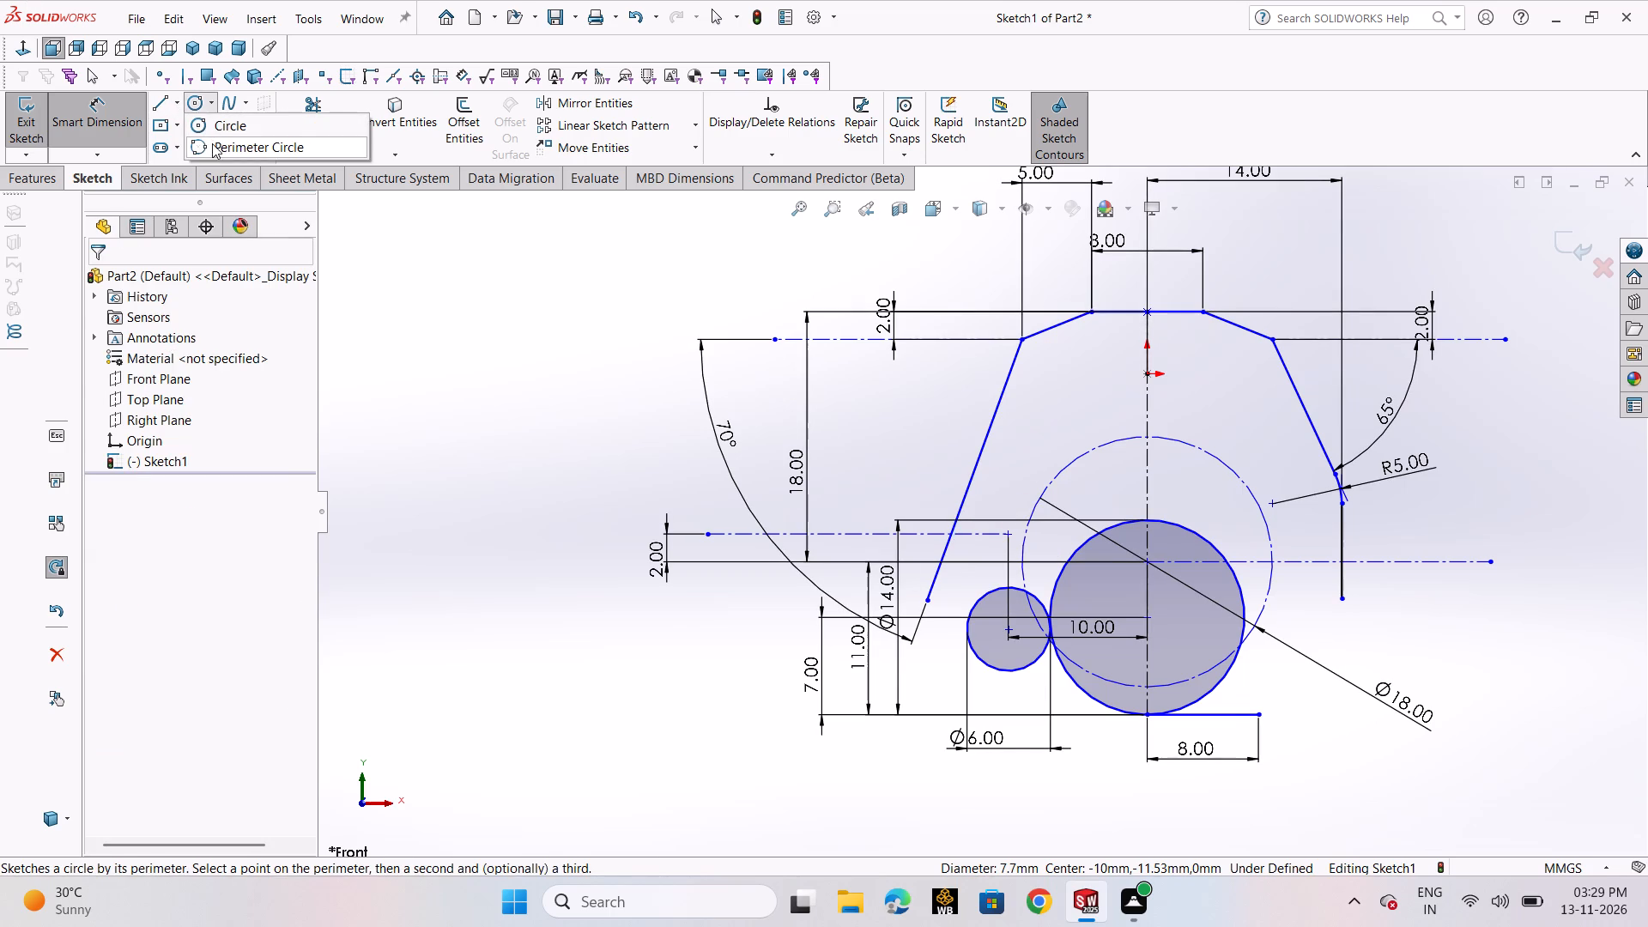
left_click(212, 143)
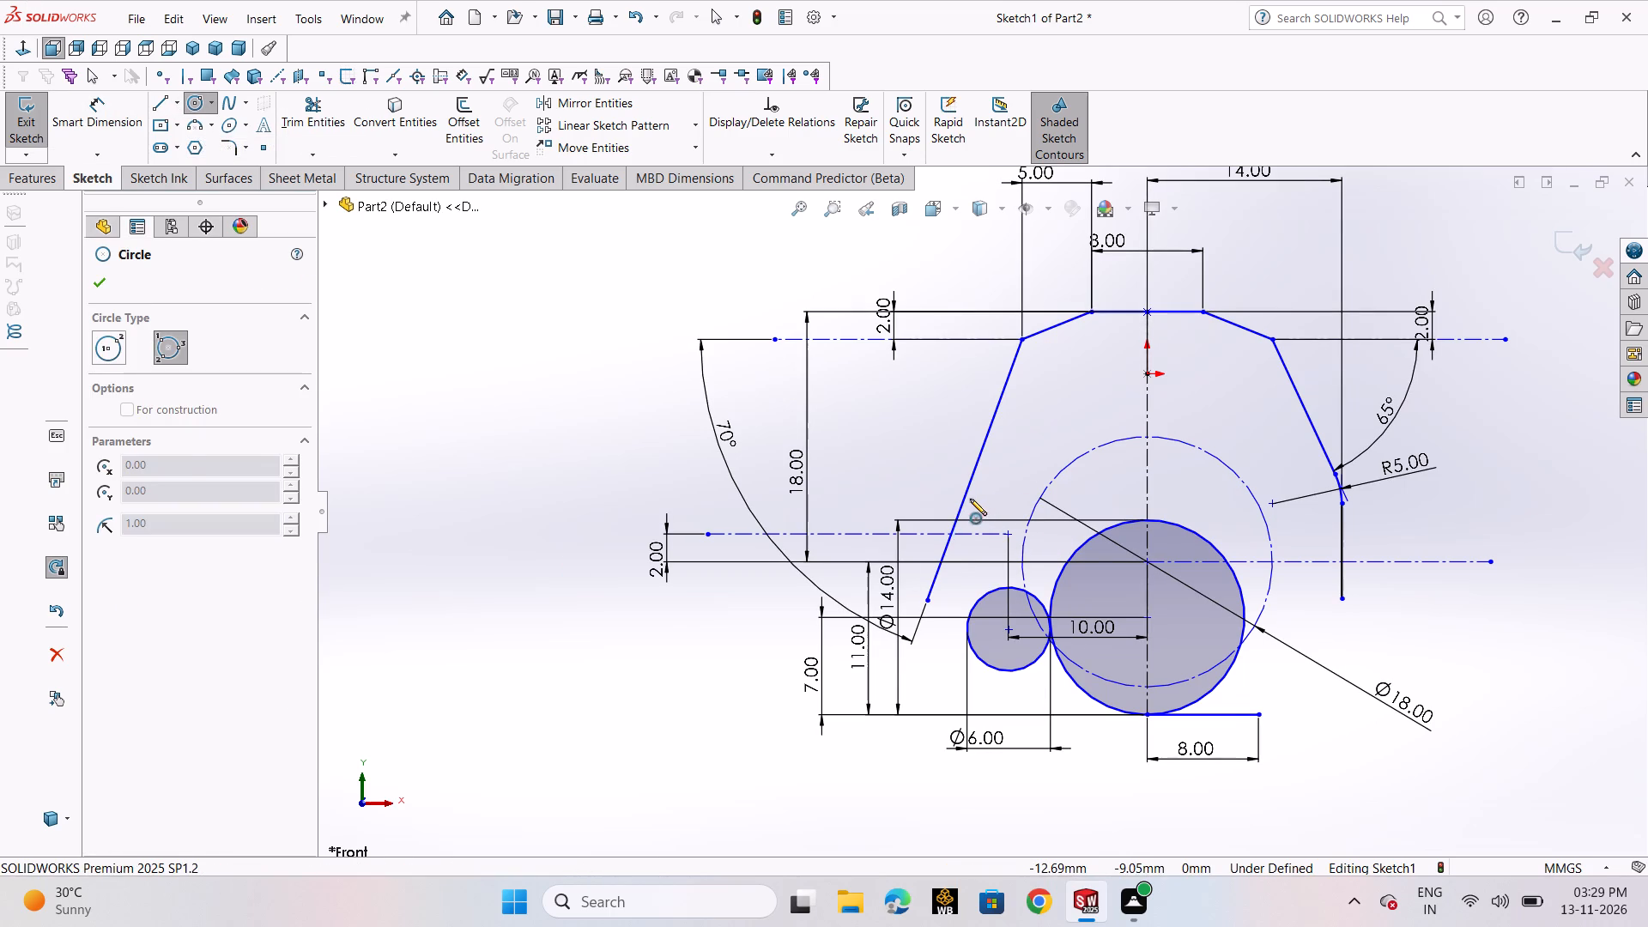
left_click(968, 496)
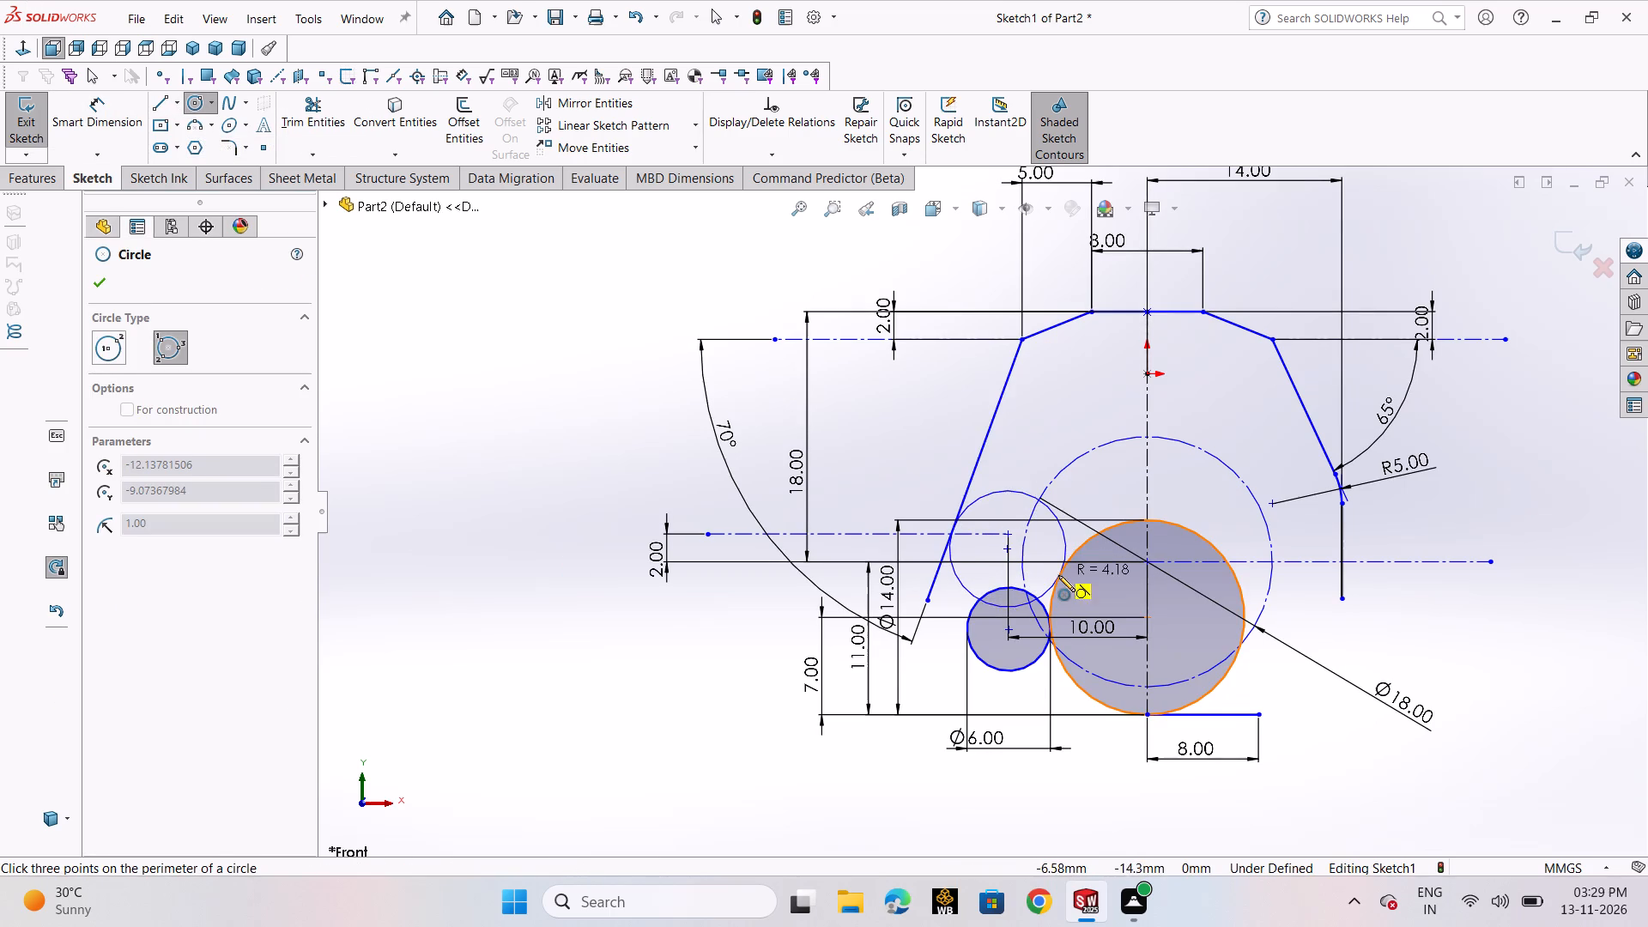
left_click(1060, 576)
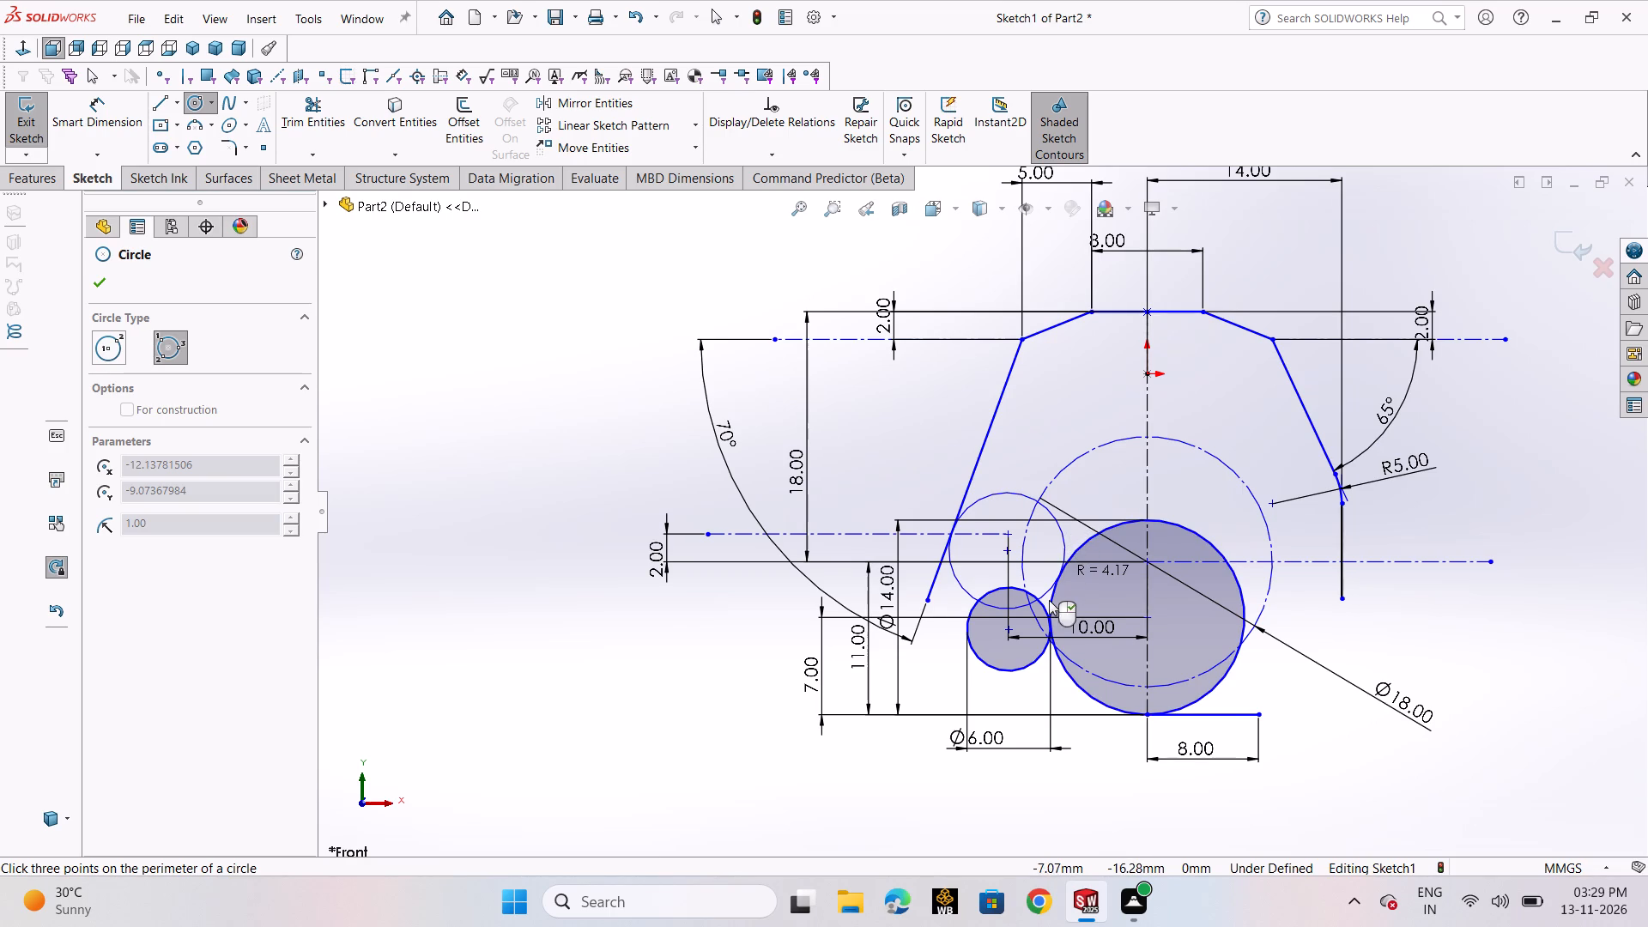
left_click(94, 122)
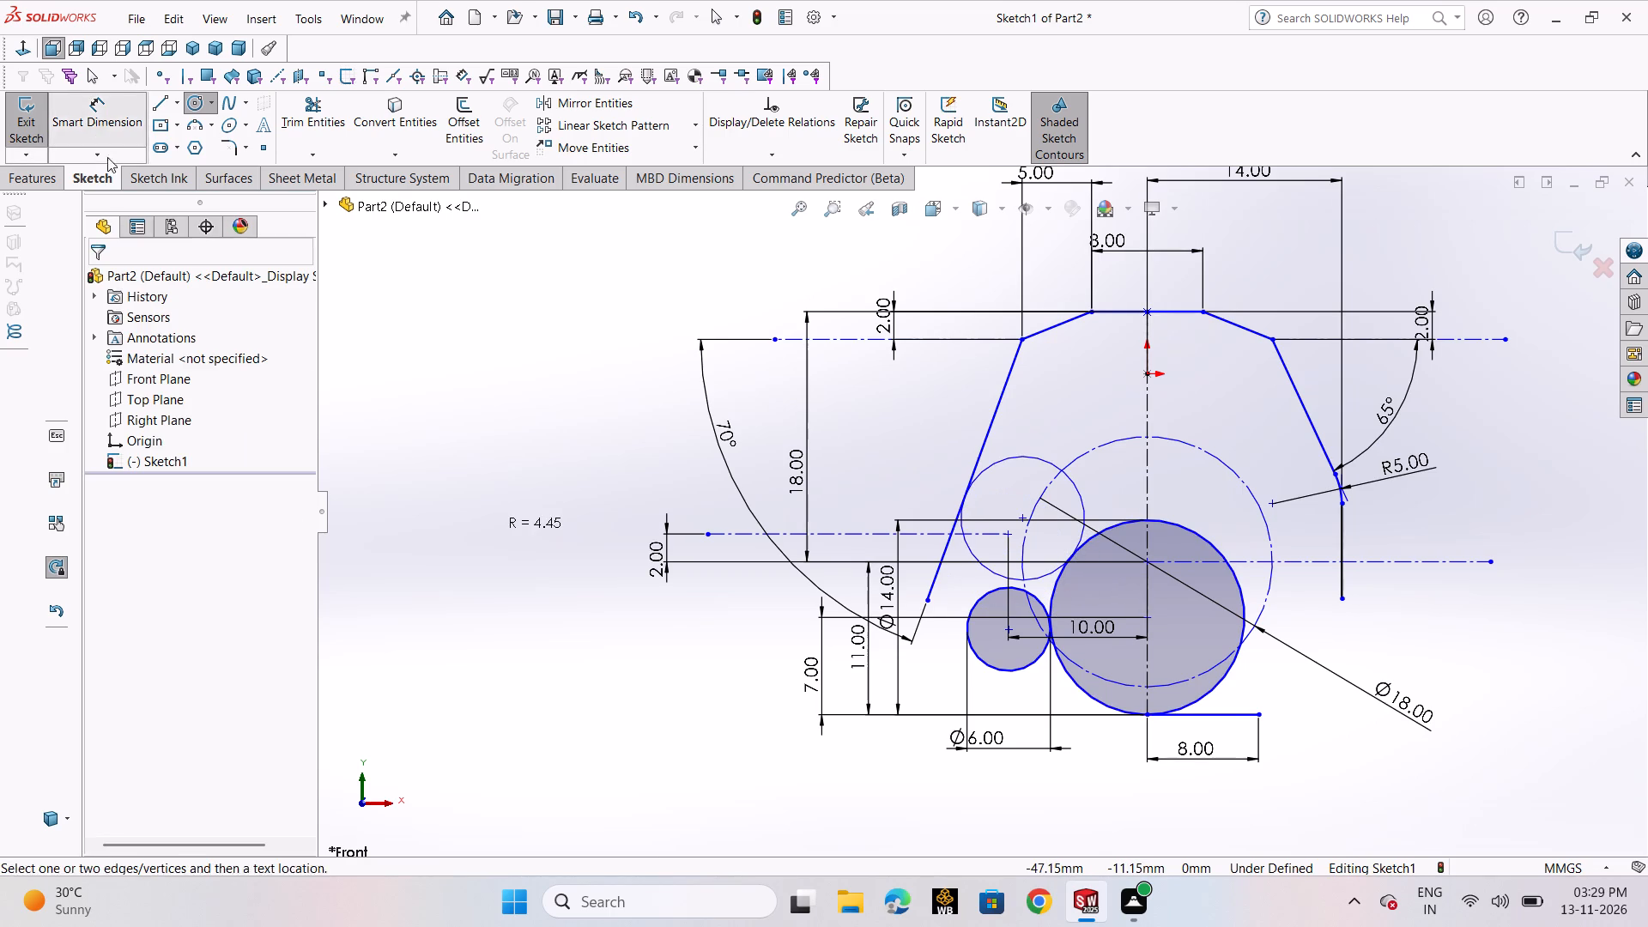
Sketch a perimeter circle starting at the slanted left line, above the 6 mm circle.
left_click(196, 108)
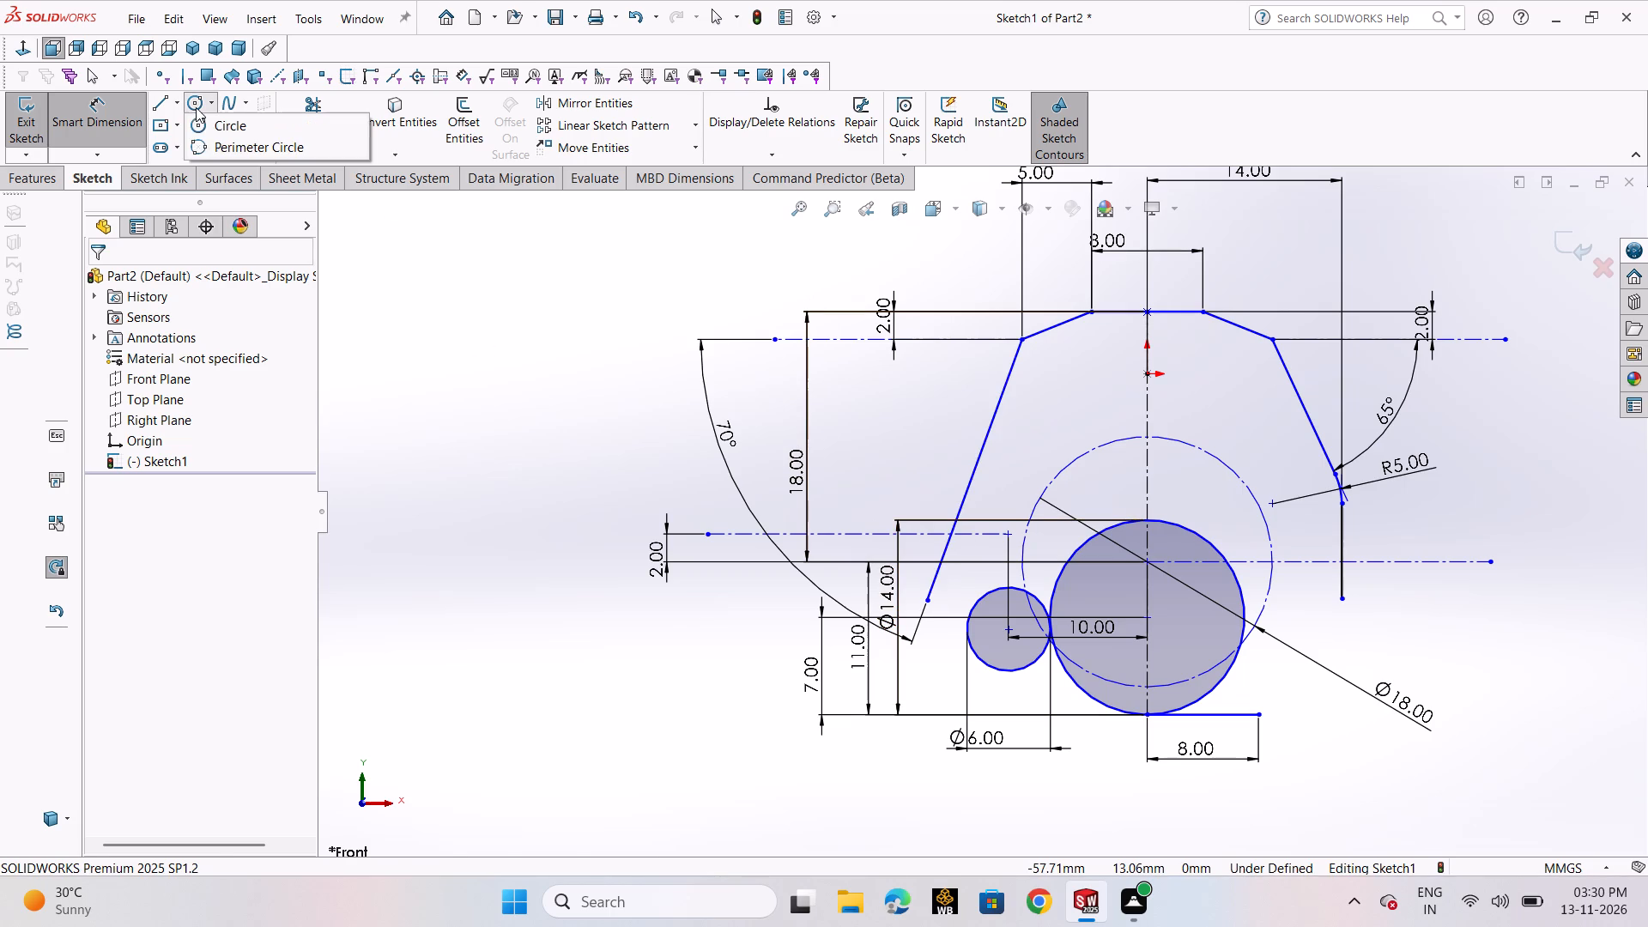
left_click(216, 139)
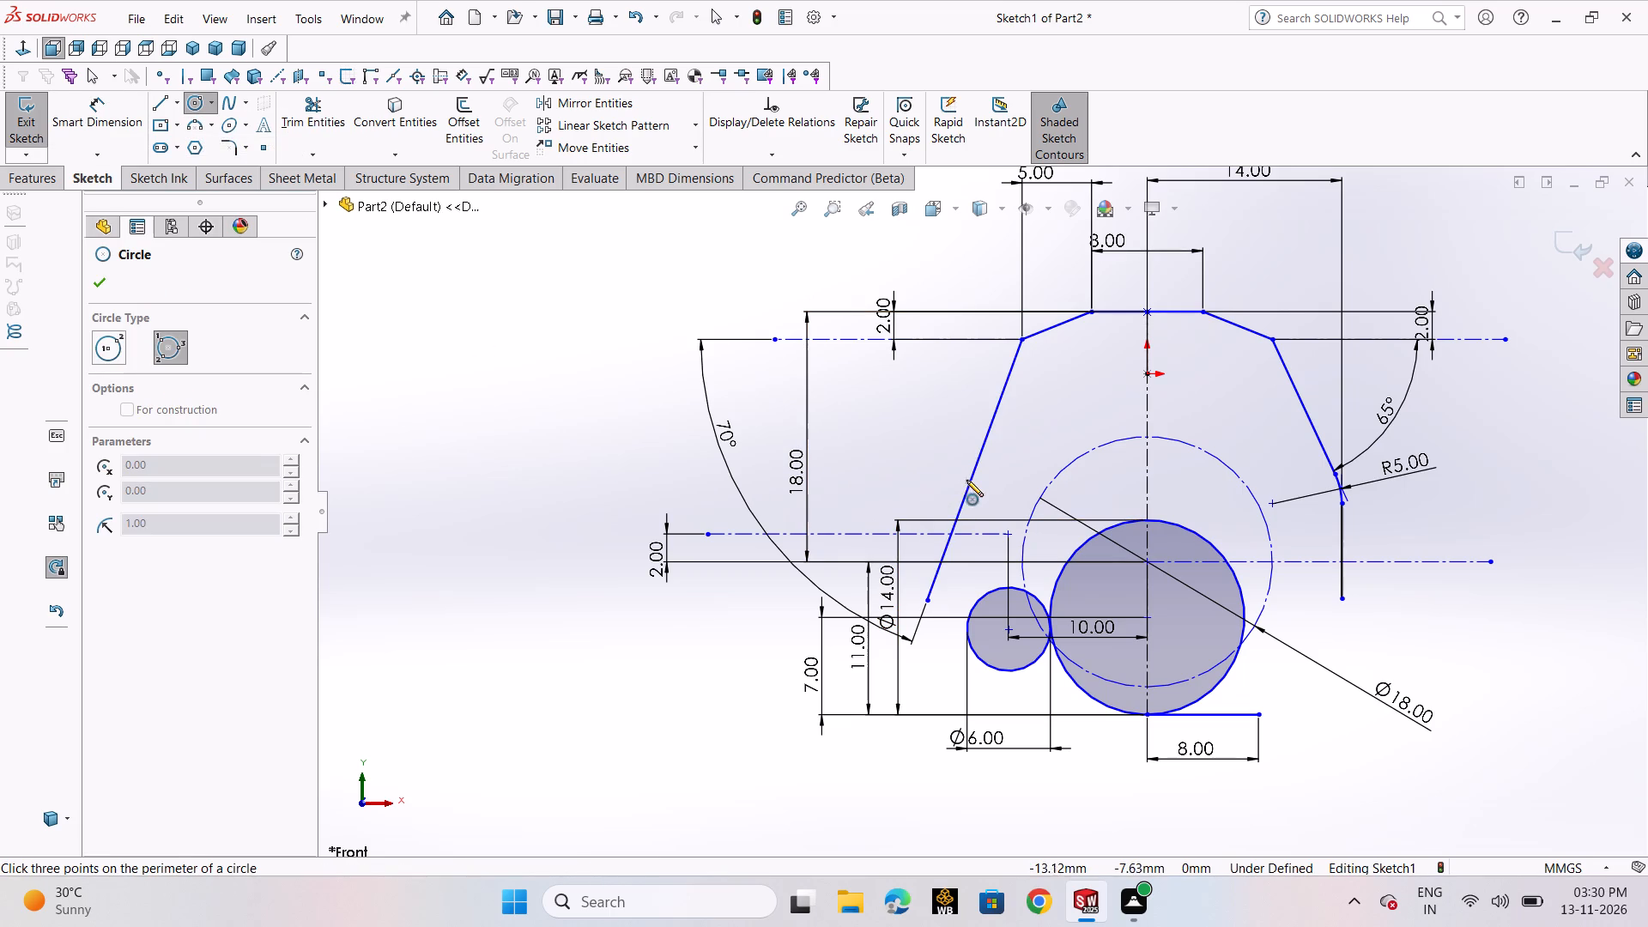
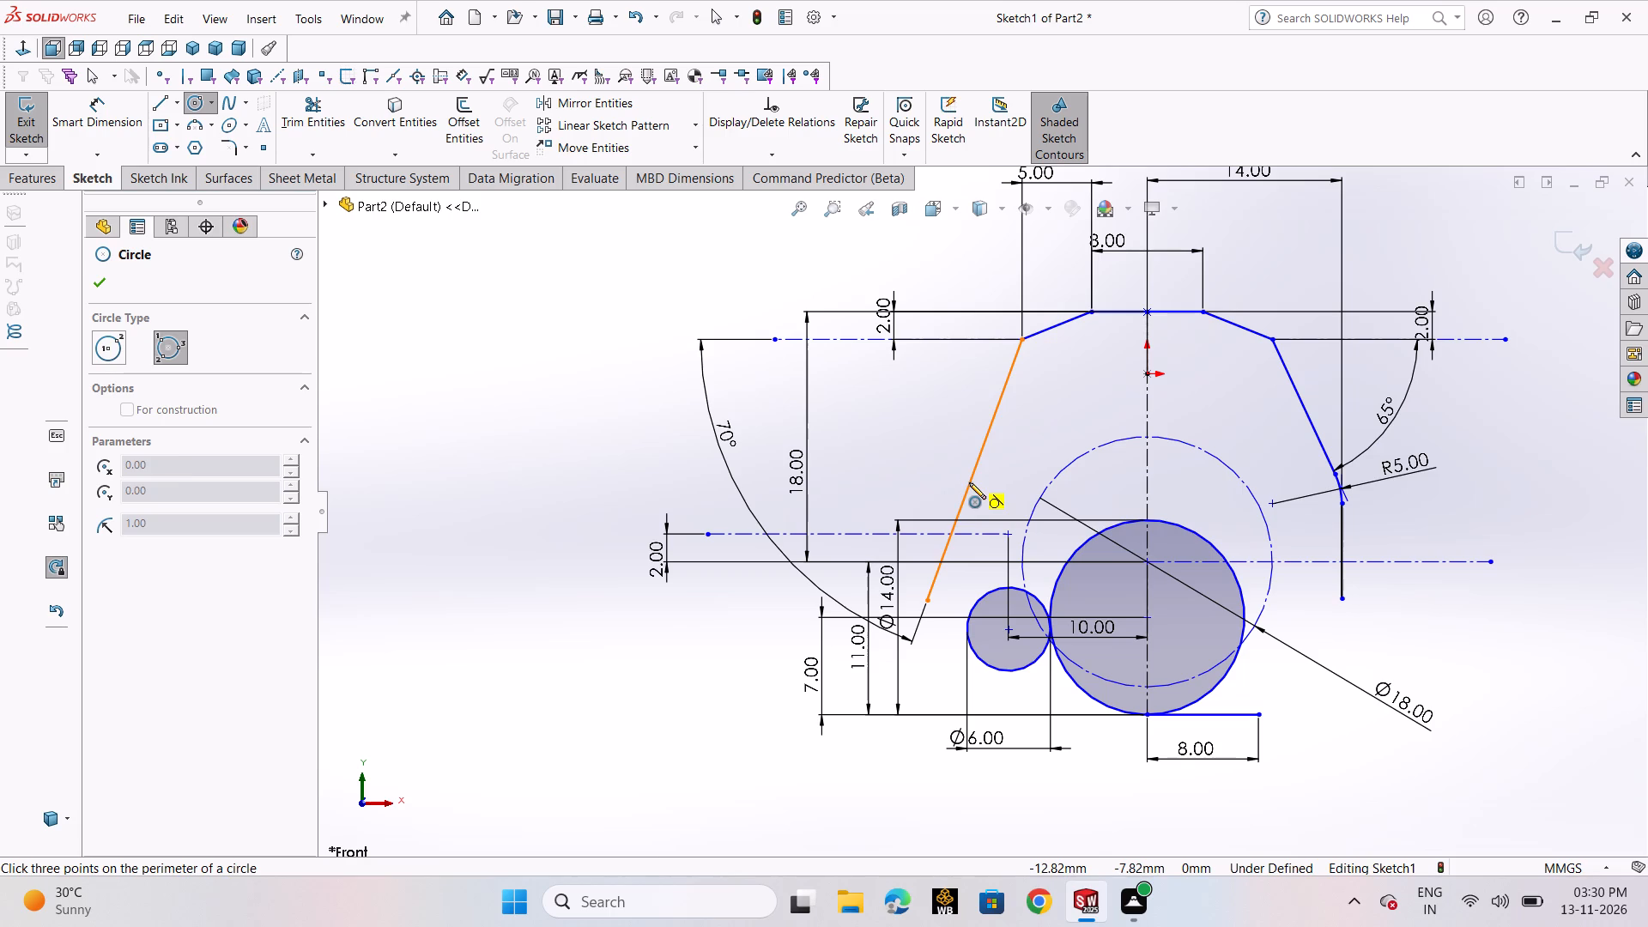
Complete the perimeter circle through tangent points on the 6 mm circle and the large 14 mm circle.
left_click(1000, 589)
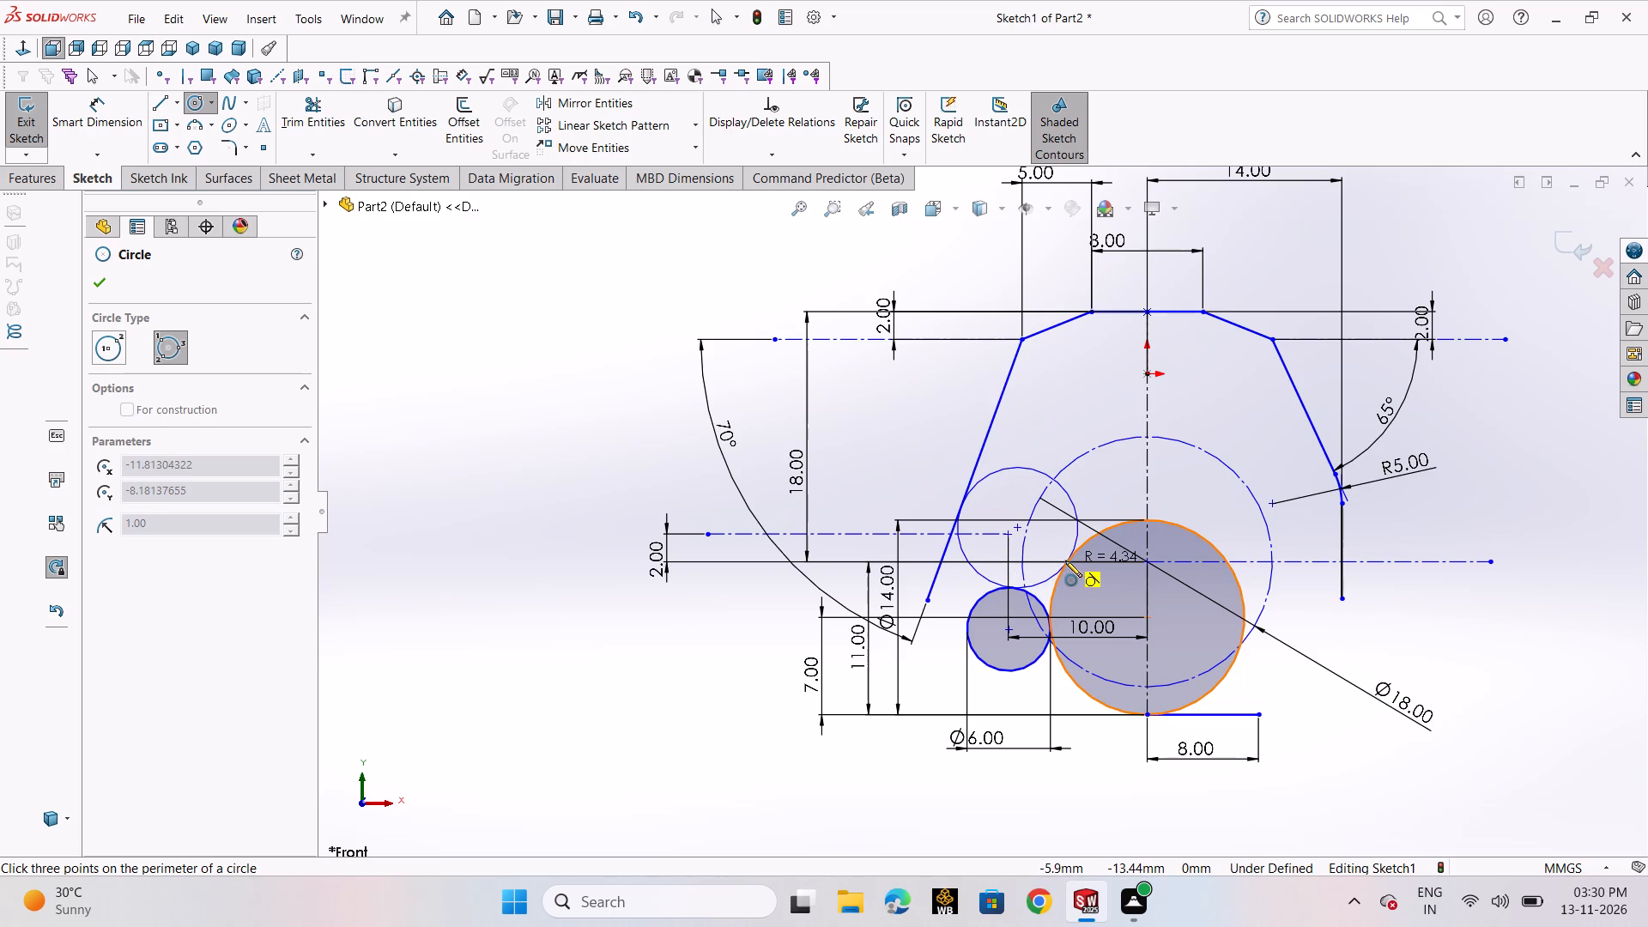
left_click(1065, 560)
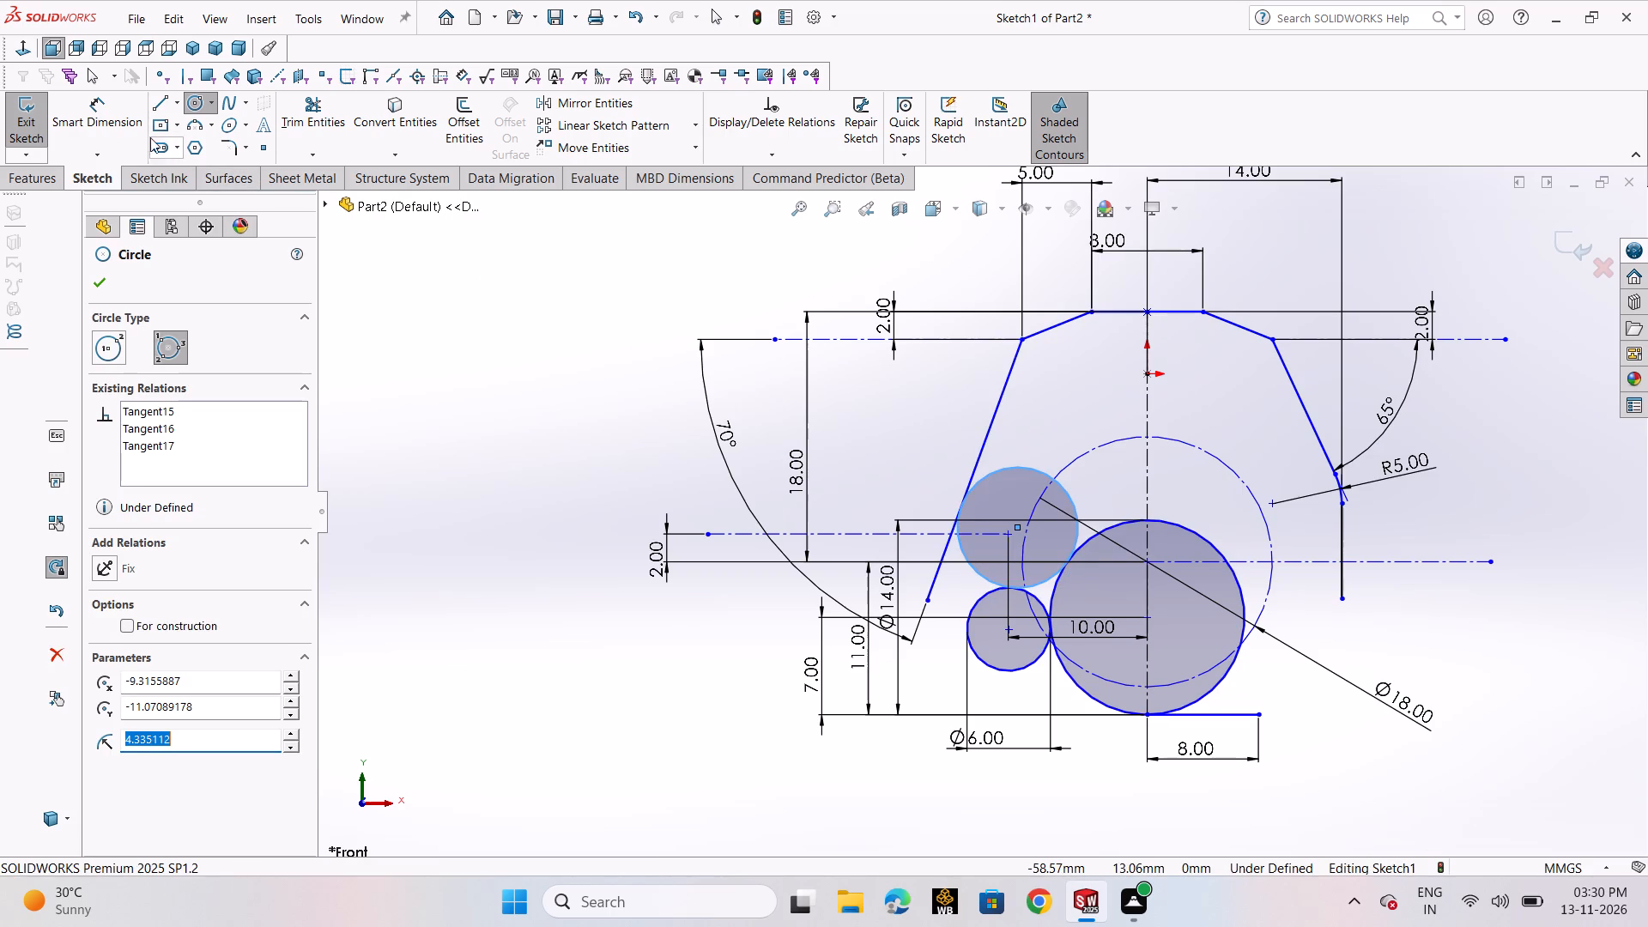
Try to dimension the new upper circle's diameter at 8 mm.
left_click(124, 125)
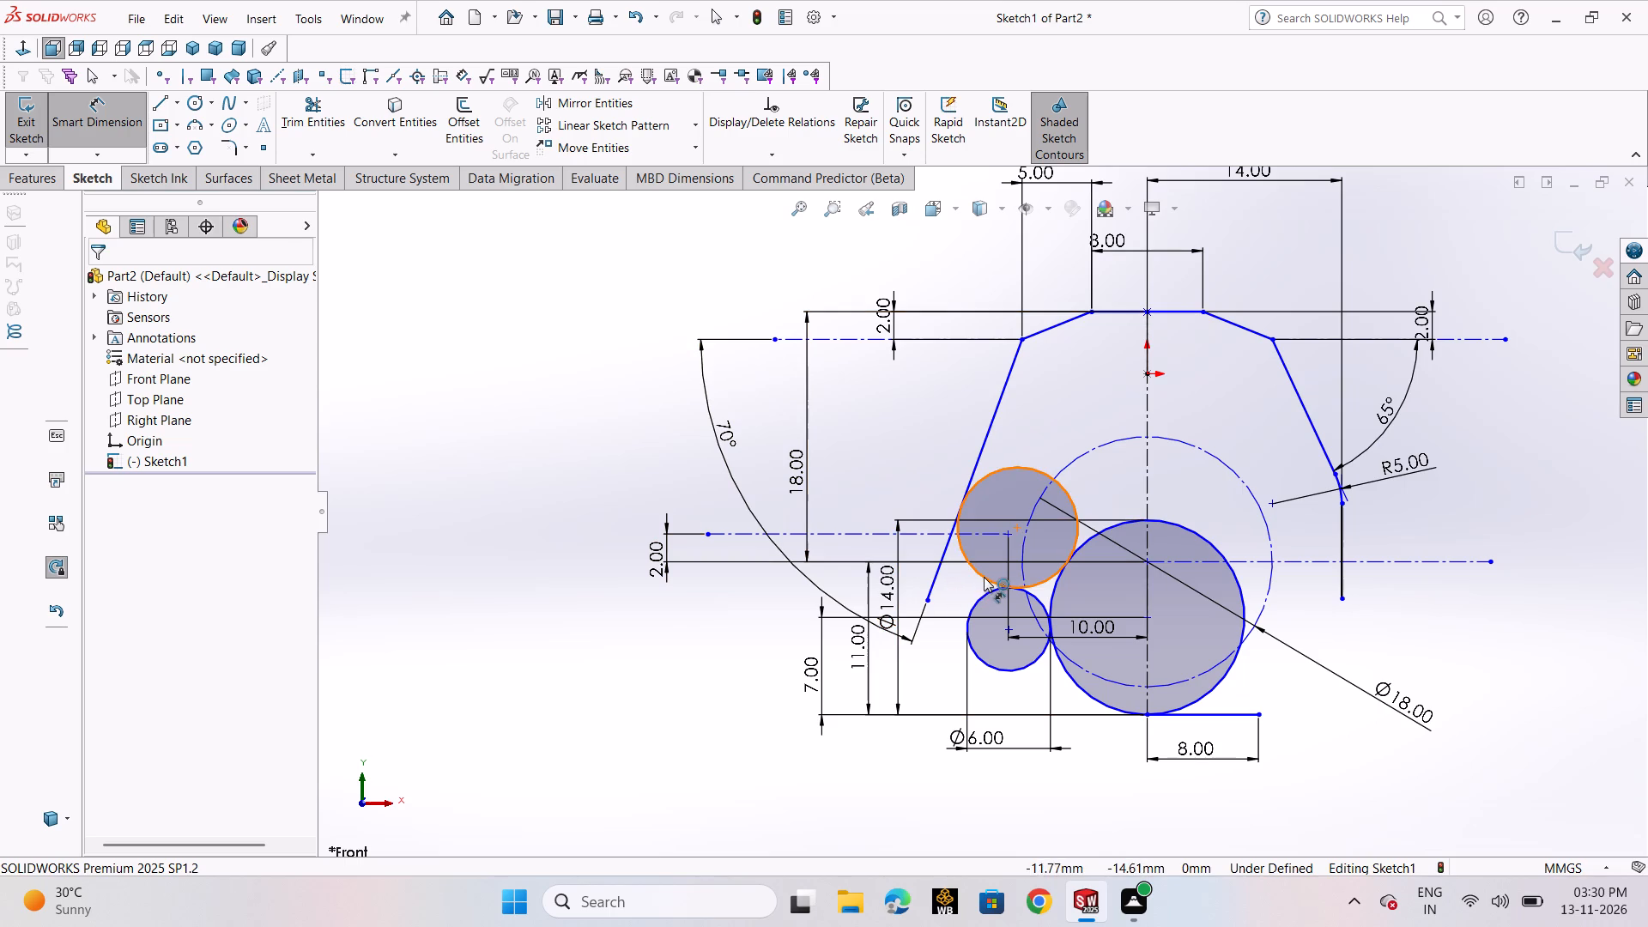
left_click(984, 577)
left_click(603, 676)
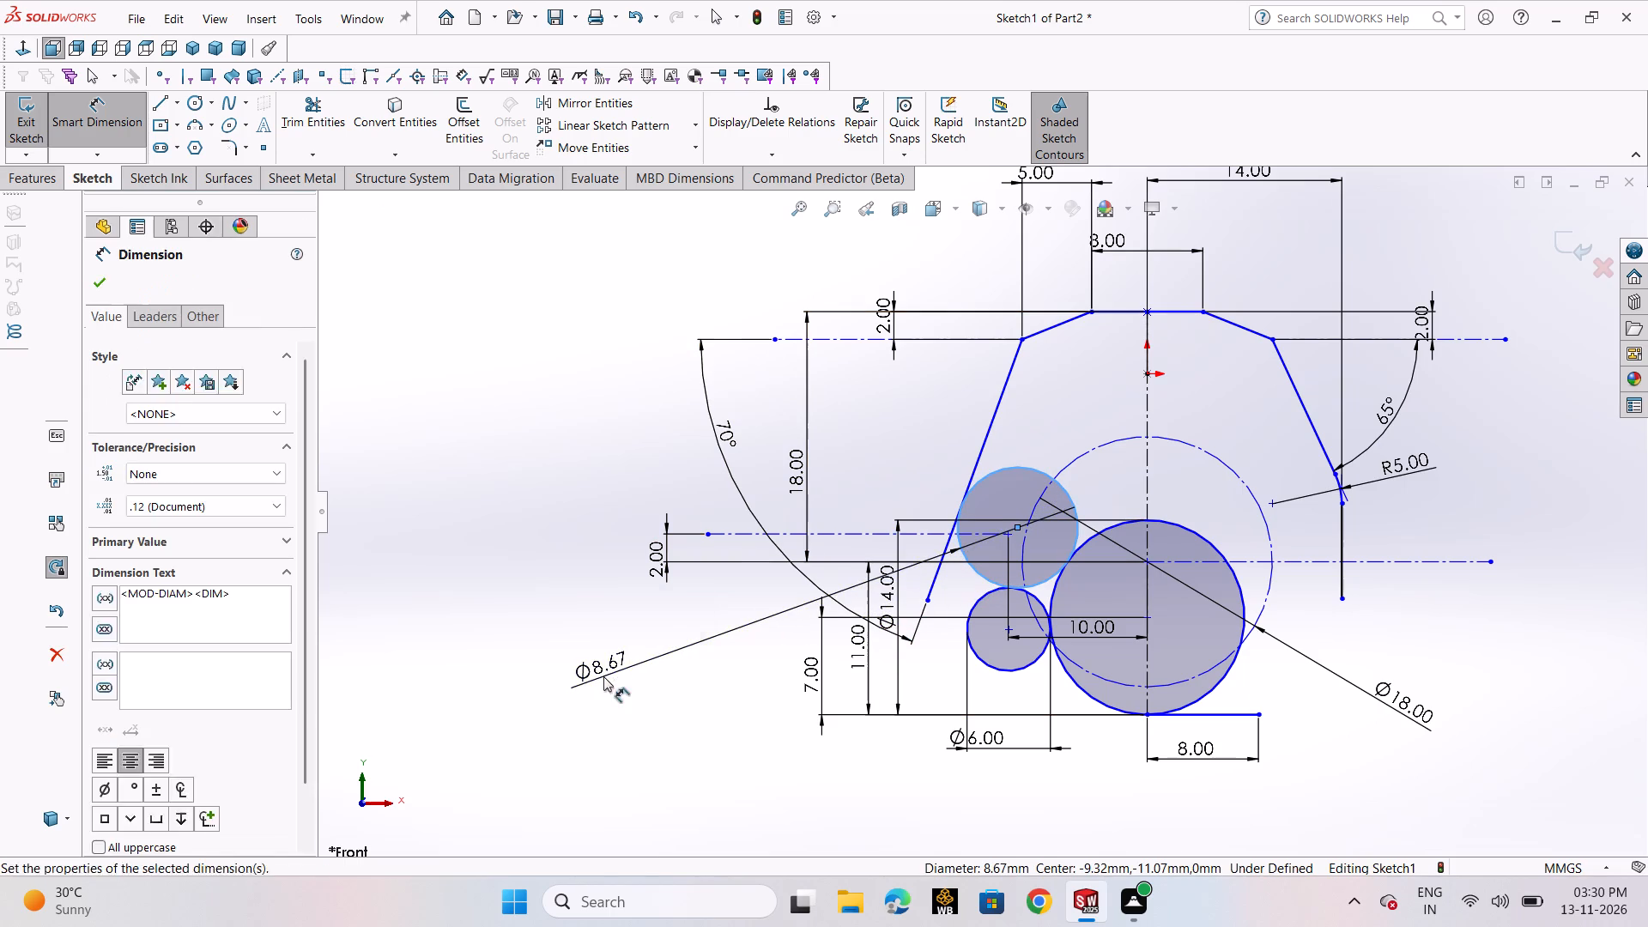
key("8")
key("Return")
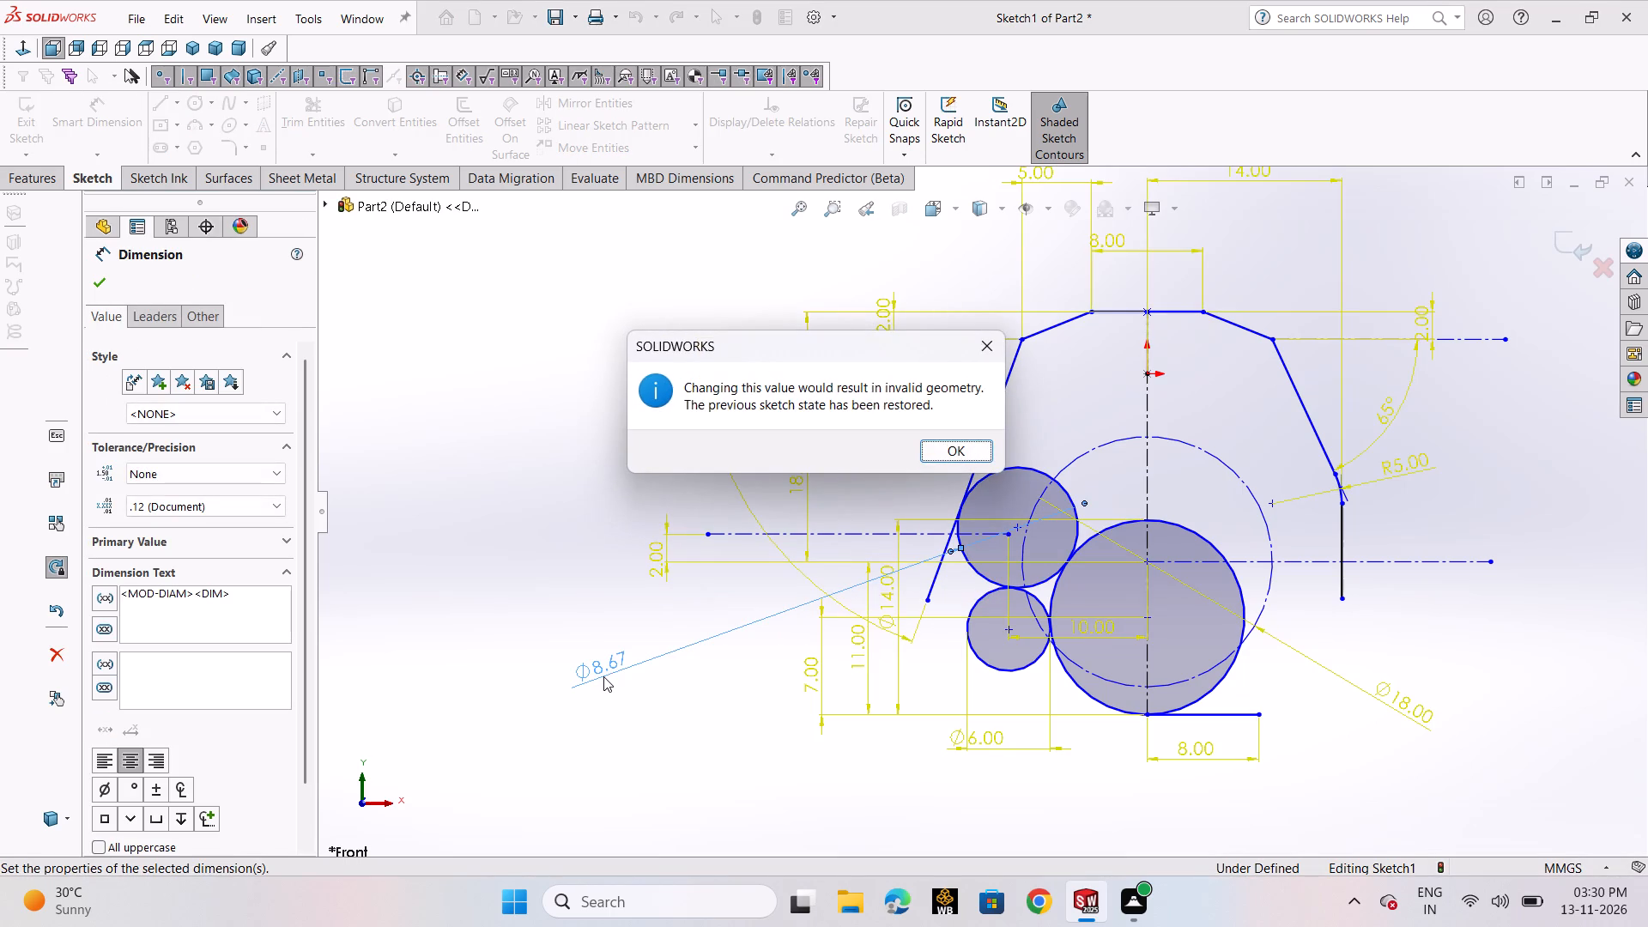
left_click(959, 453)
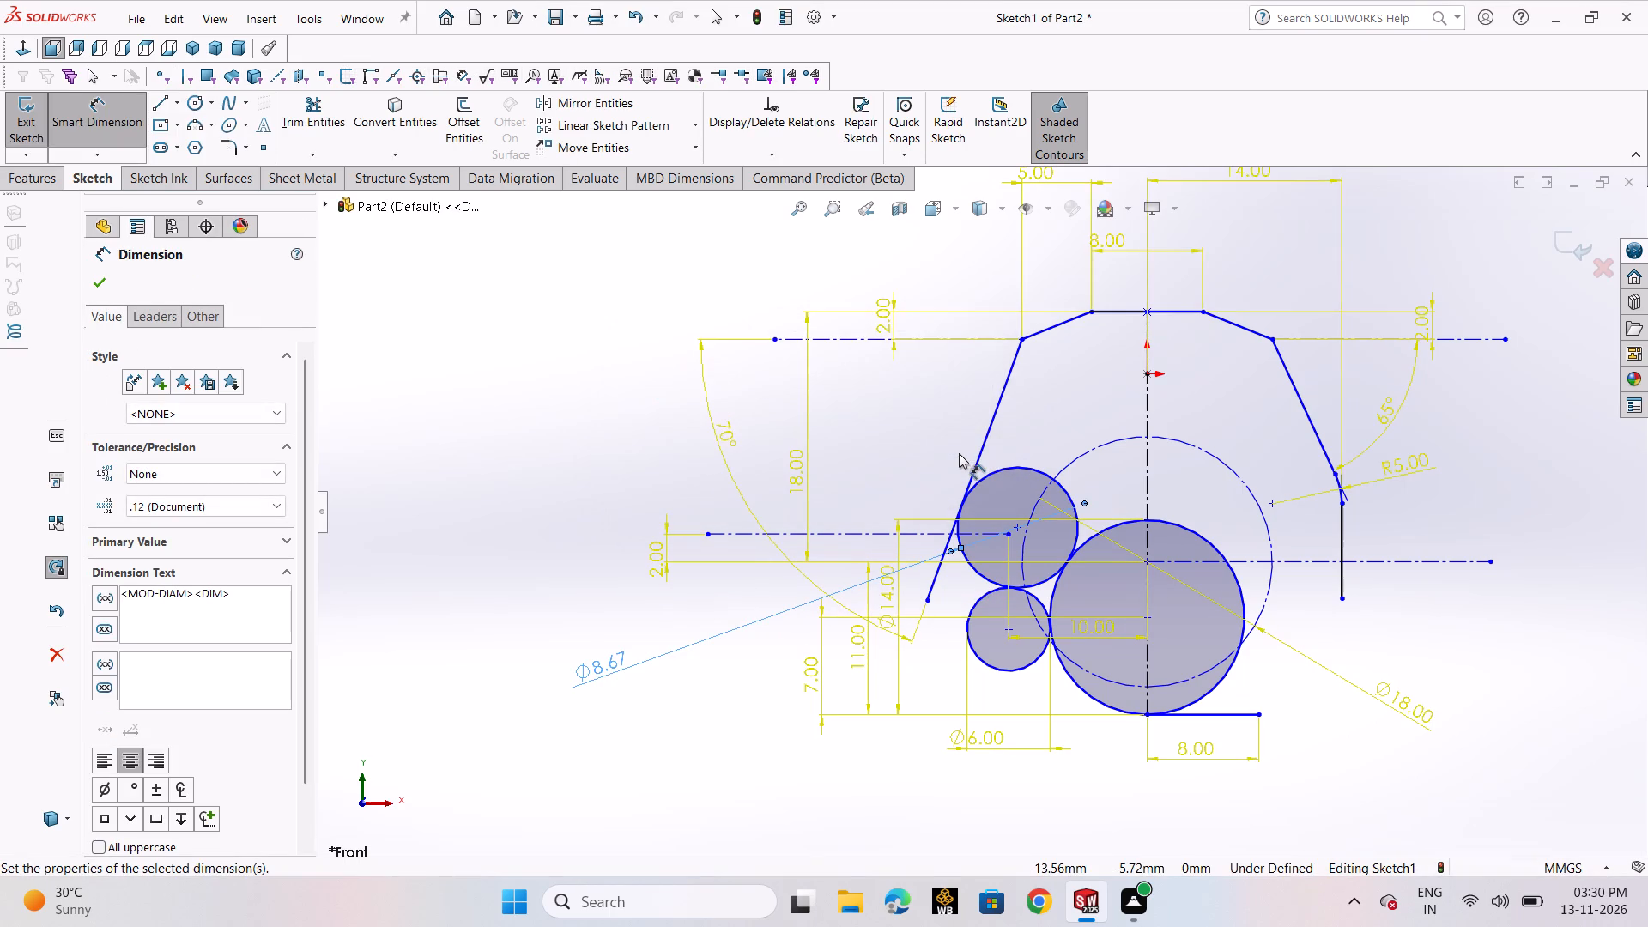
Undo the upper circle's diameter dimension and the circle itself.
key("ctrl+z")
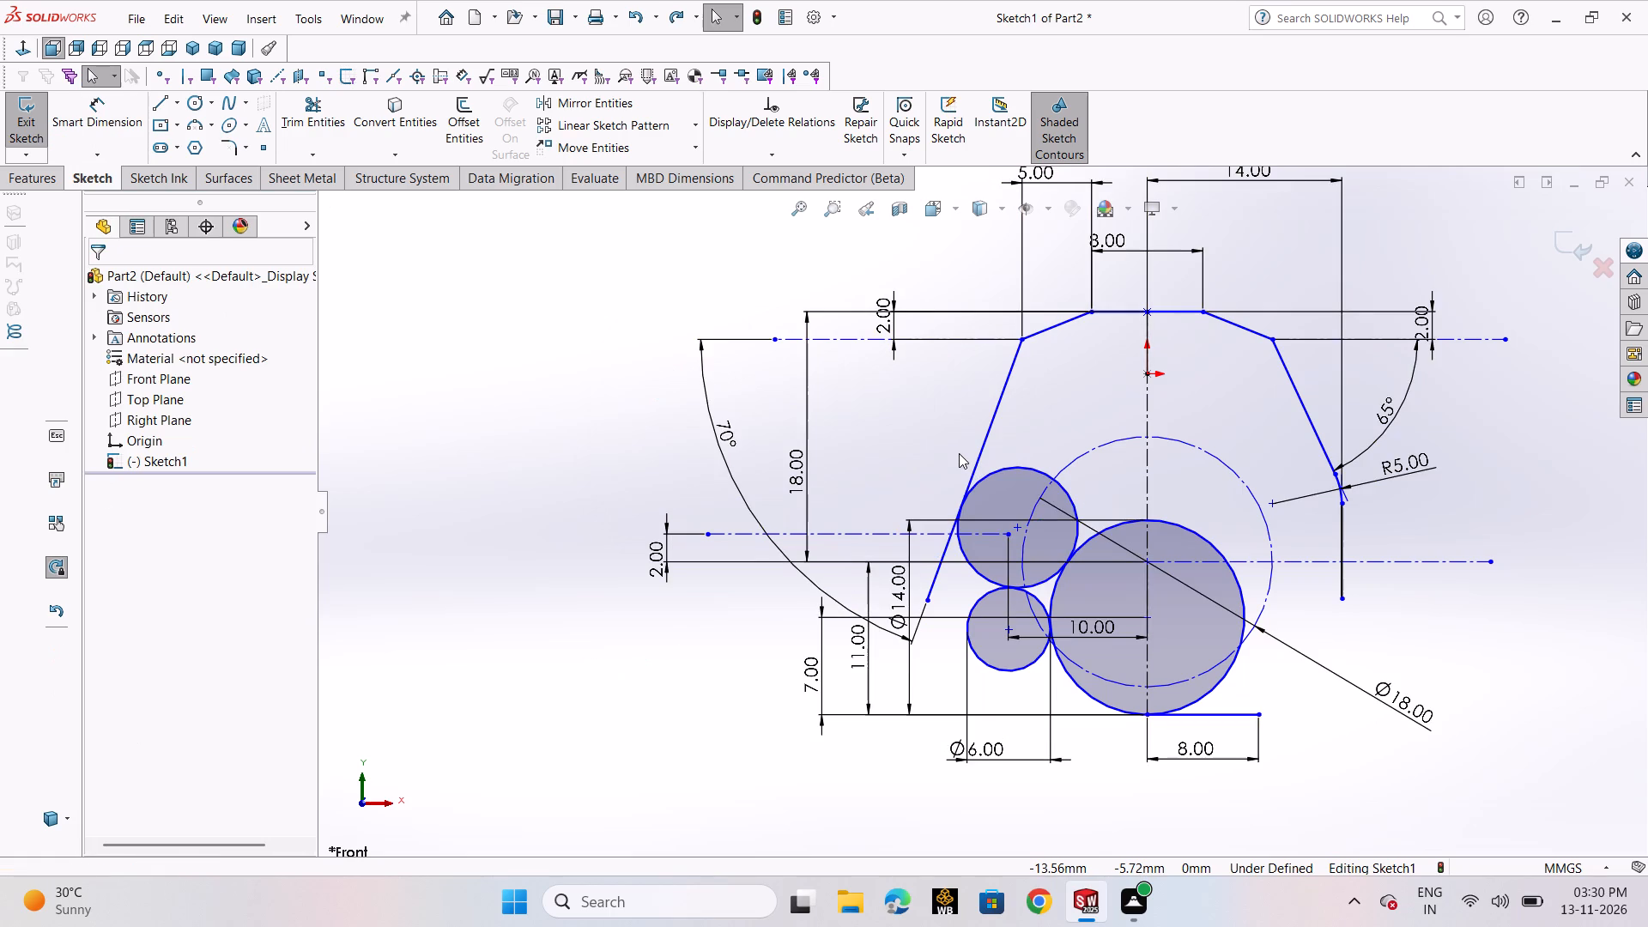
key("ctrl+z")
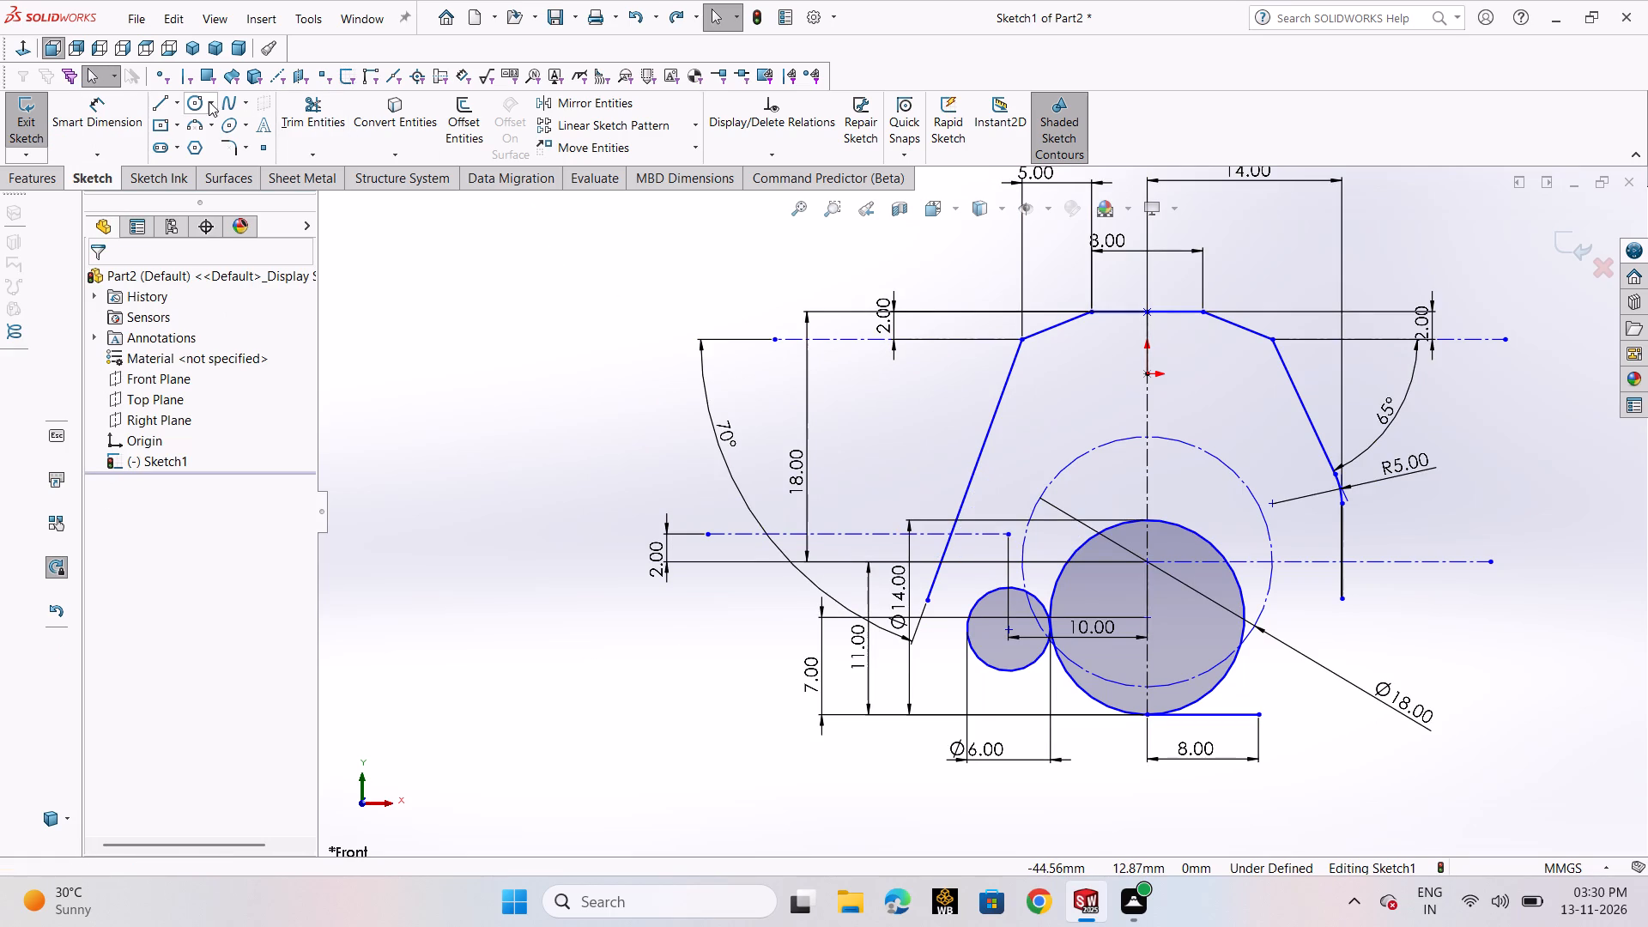
Sketch a perimeter circle tangent to the slanted left line and the 6 mm circle, and set its radius to 4 mm.
left_click(197, 101)
left_click(226, 152)
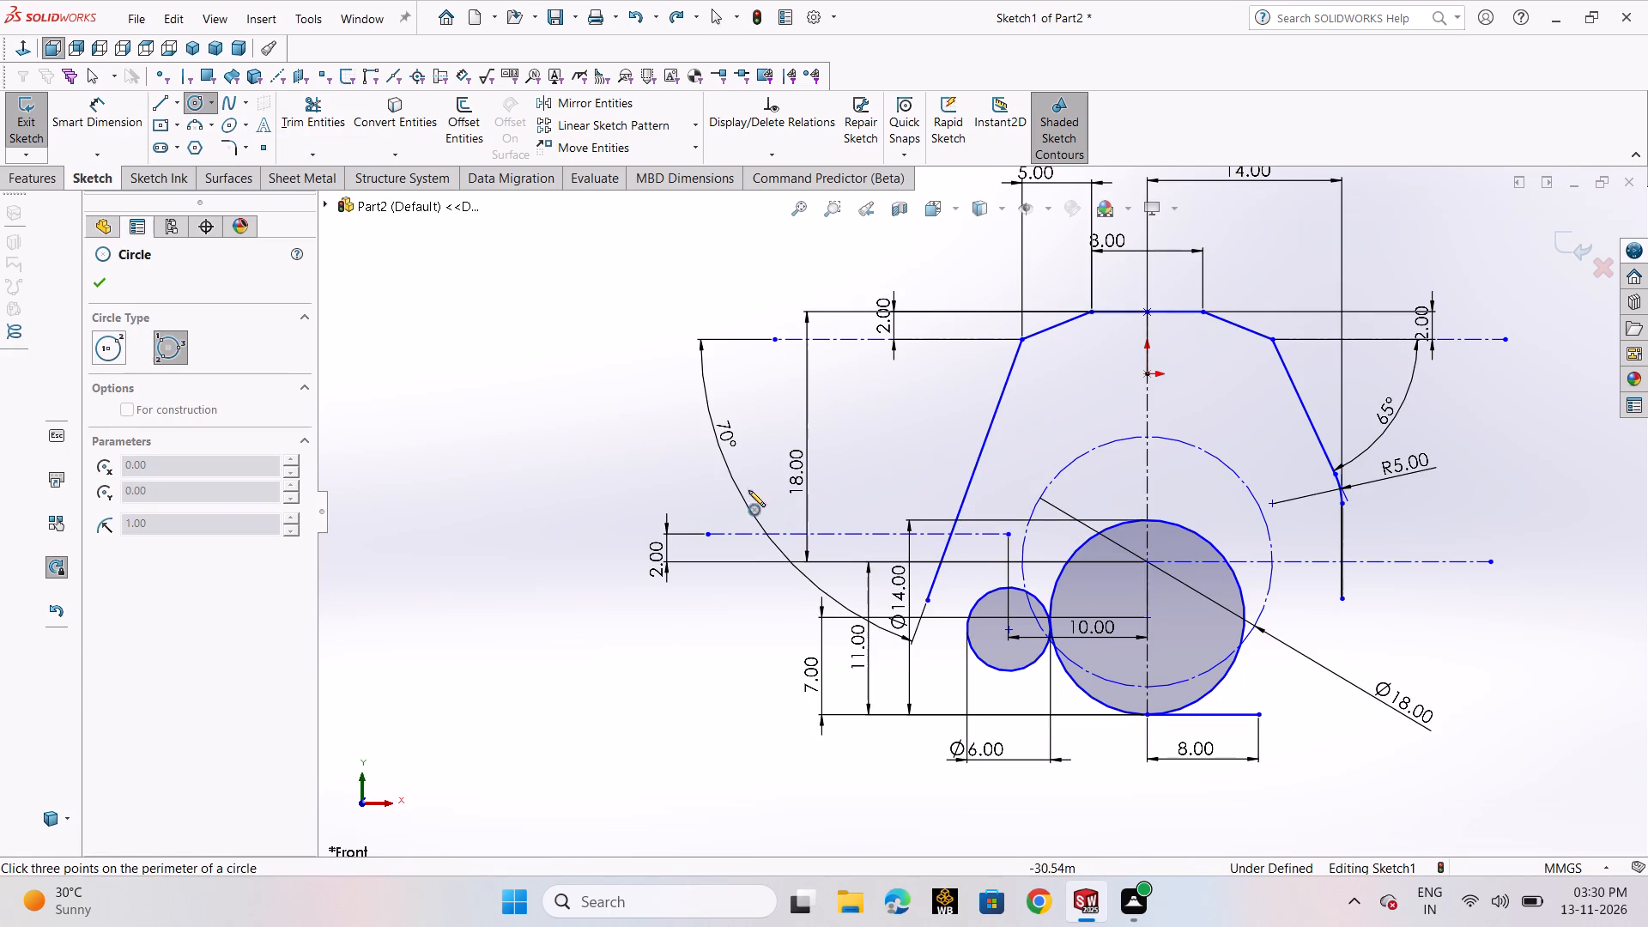
left_click(948, 550)
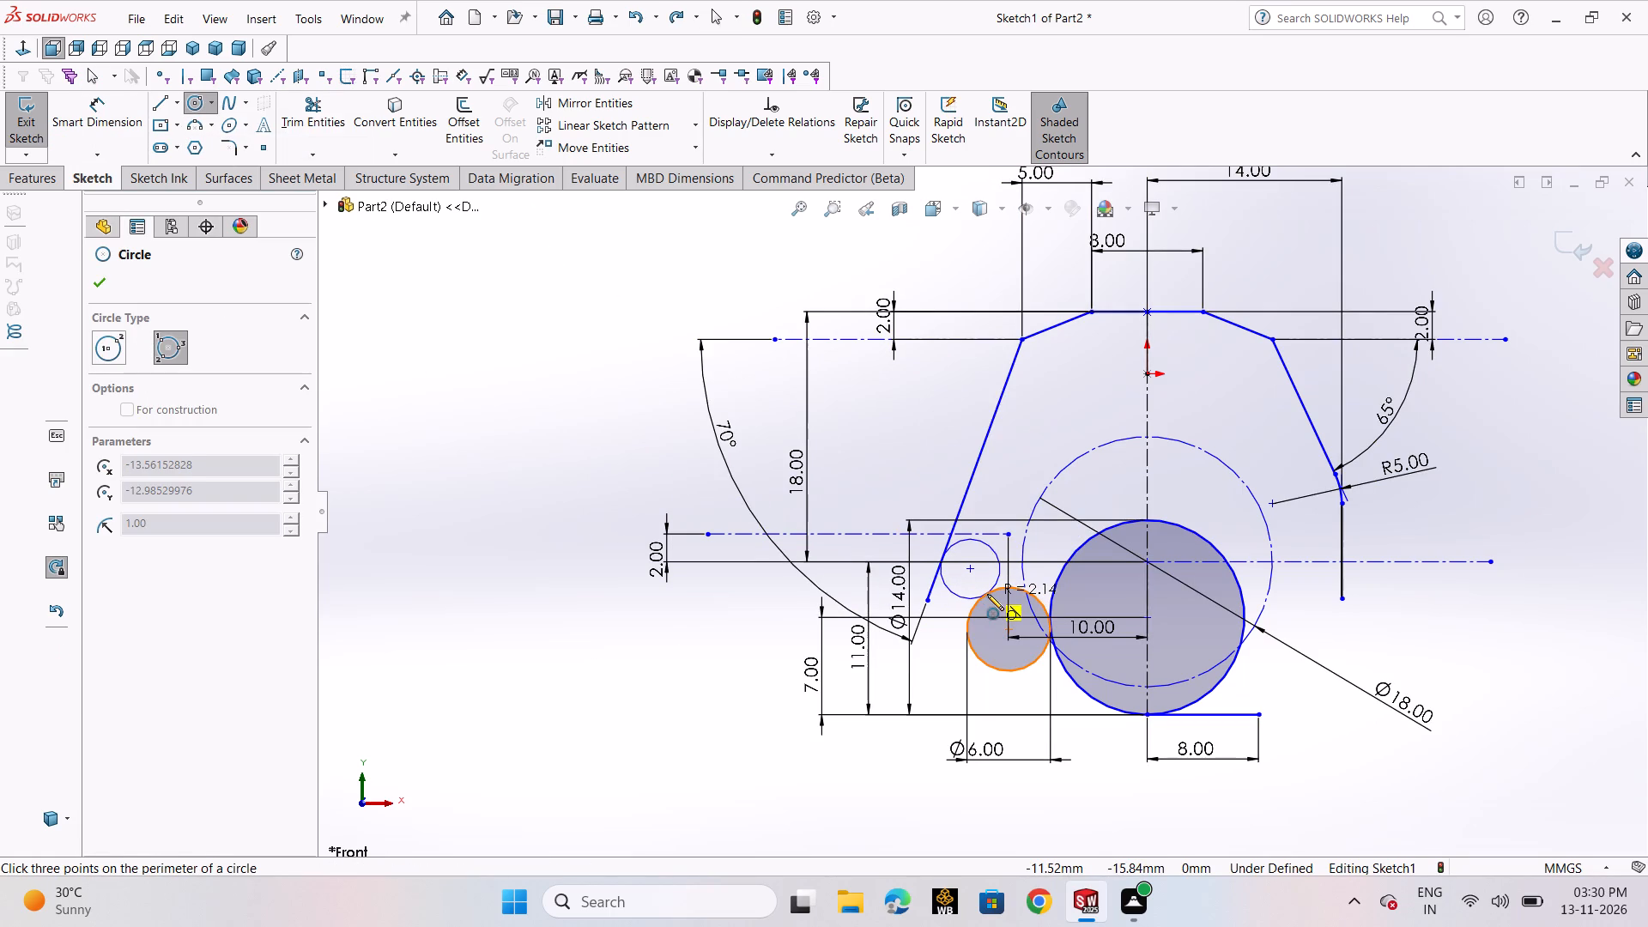
left_click(987, 594)
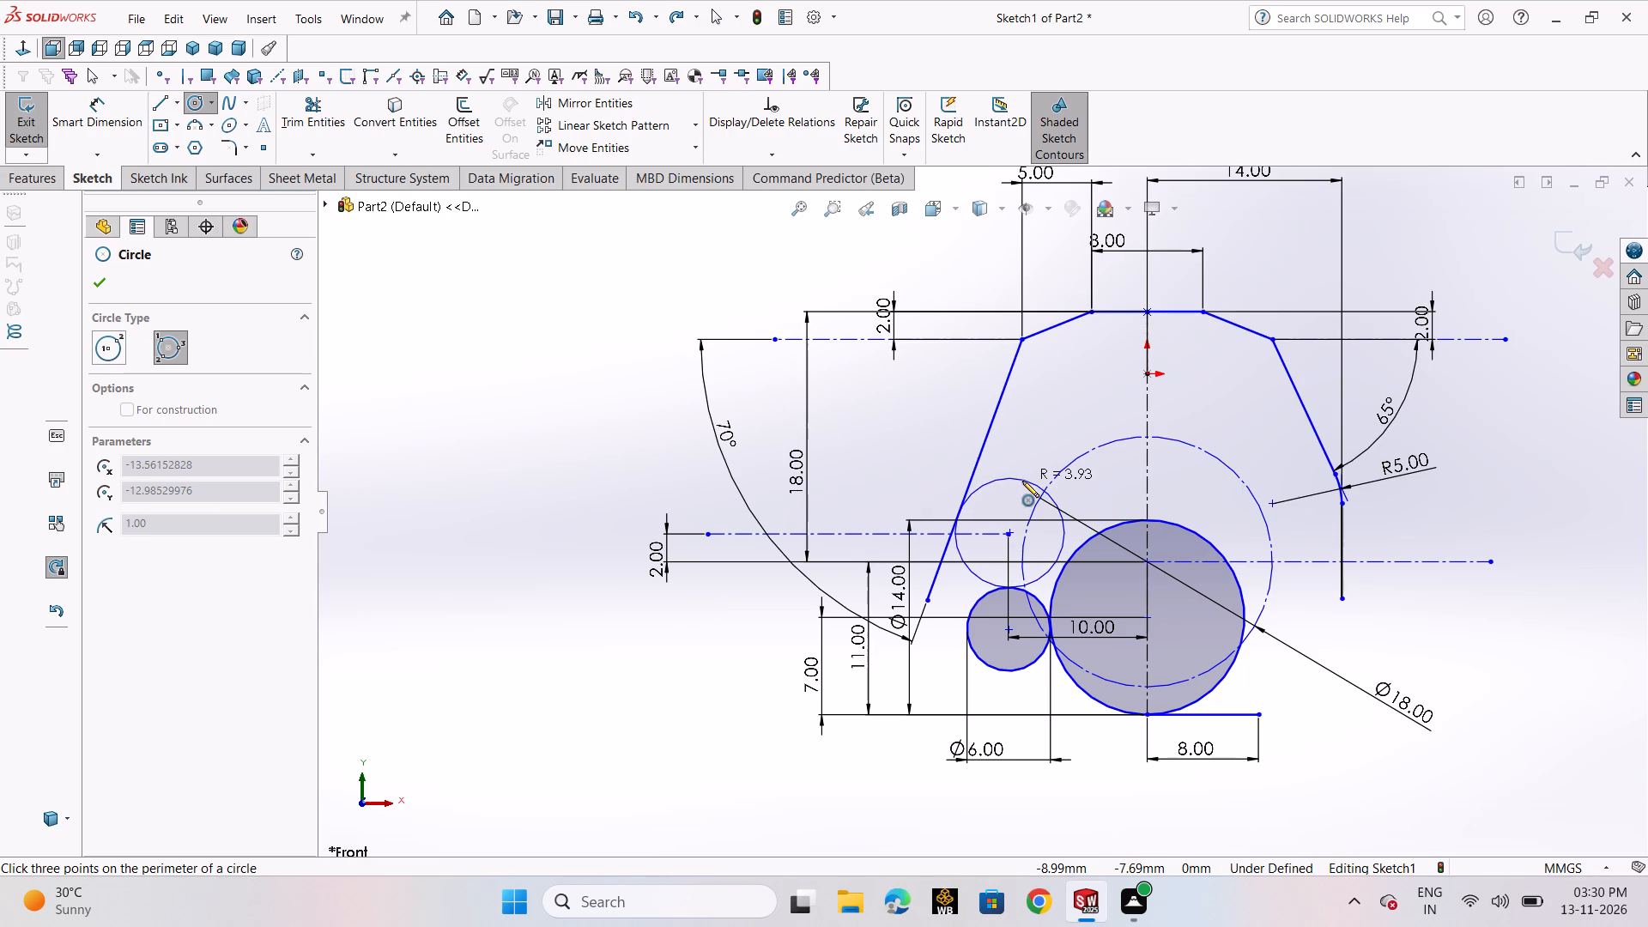
left_click(1022, 479)
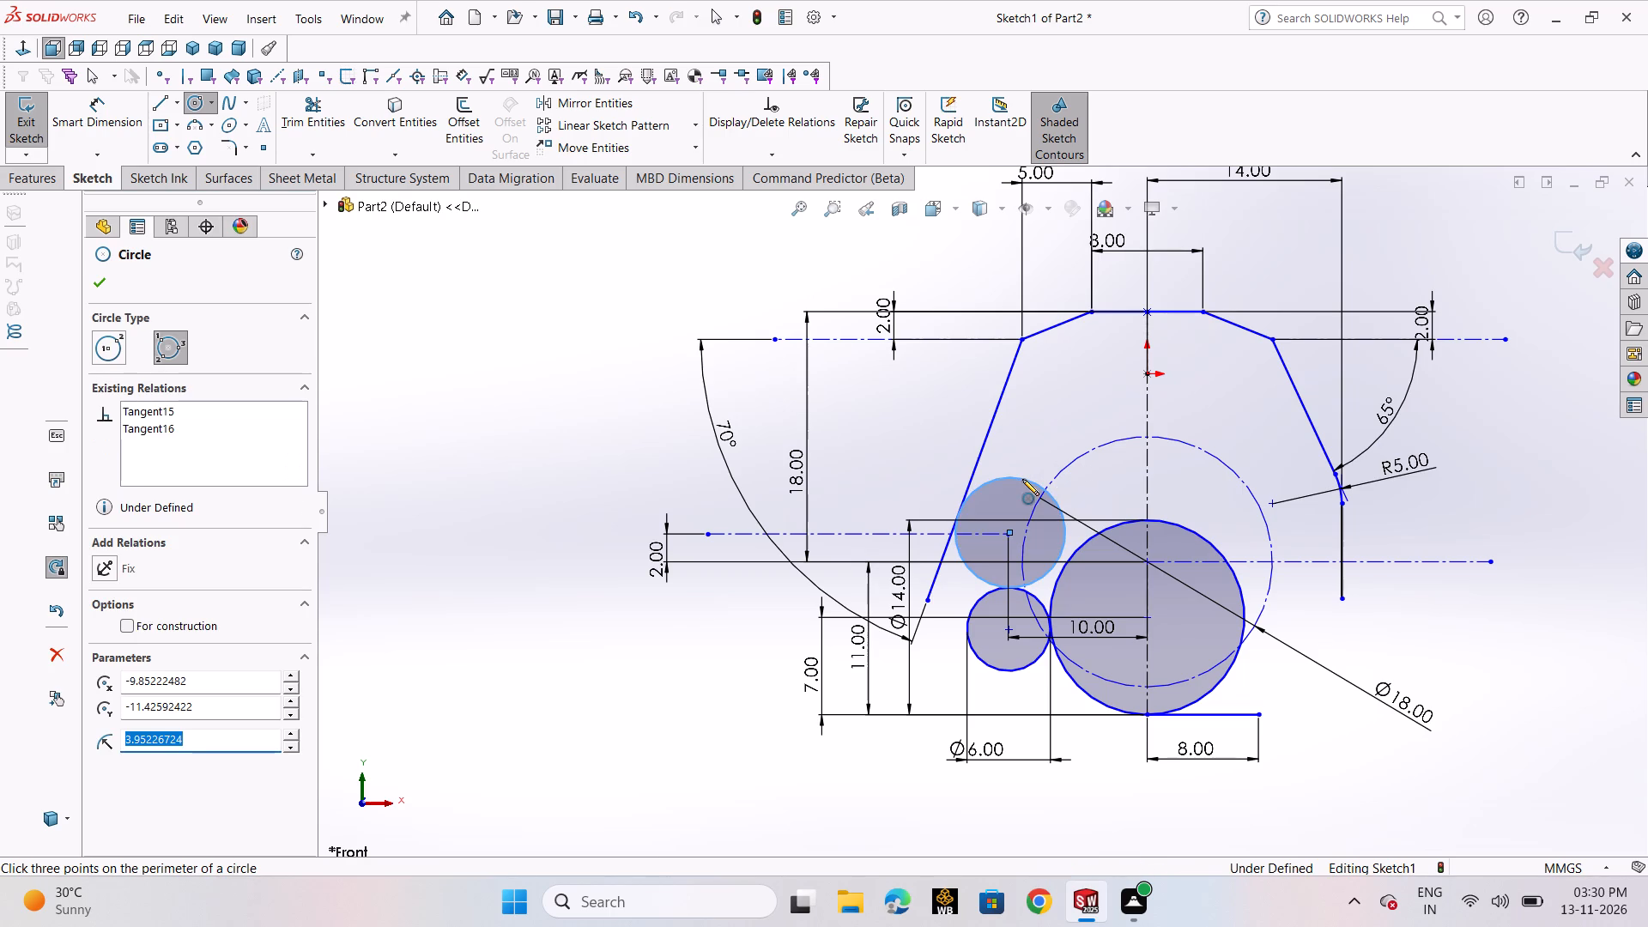
key("4")
key("Return")
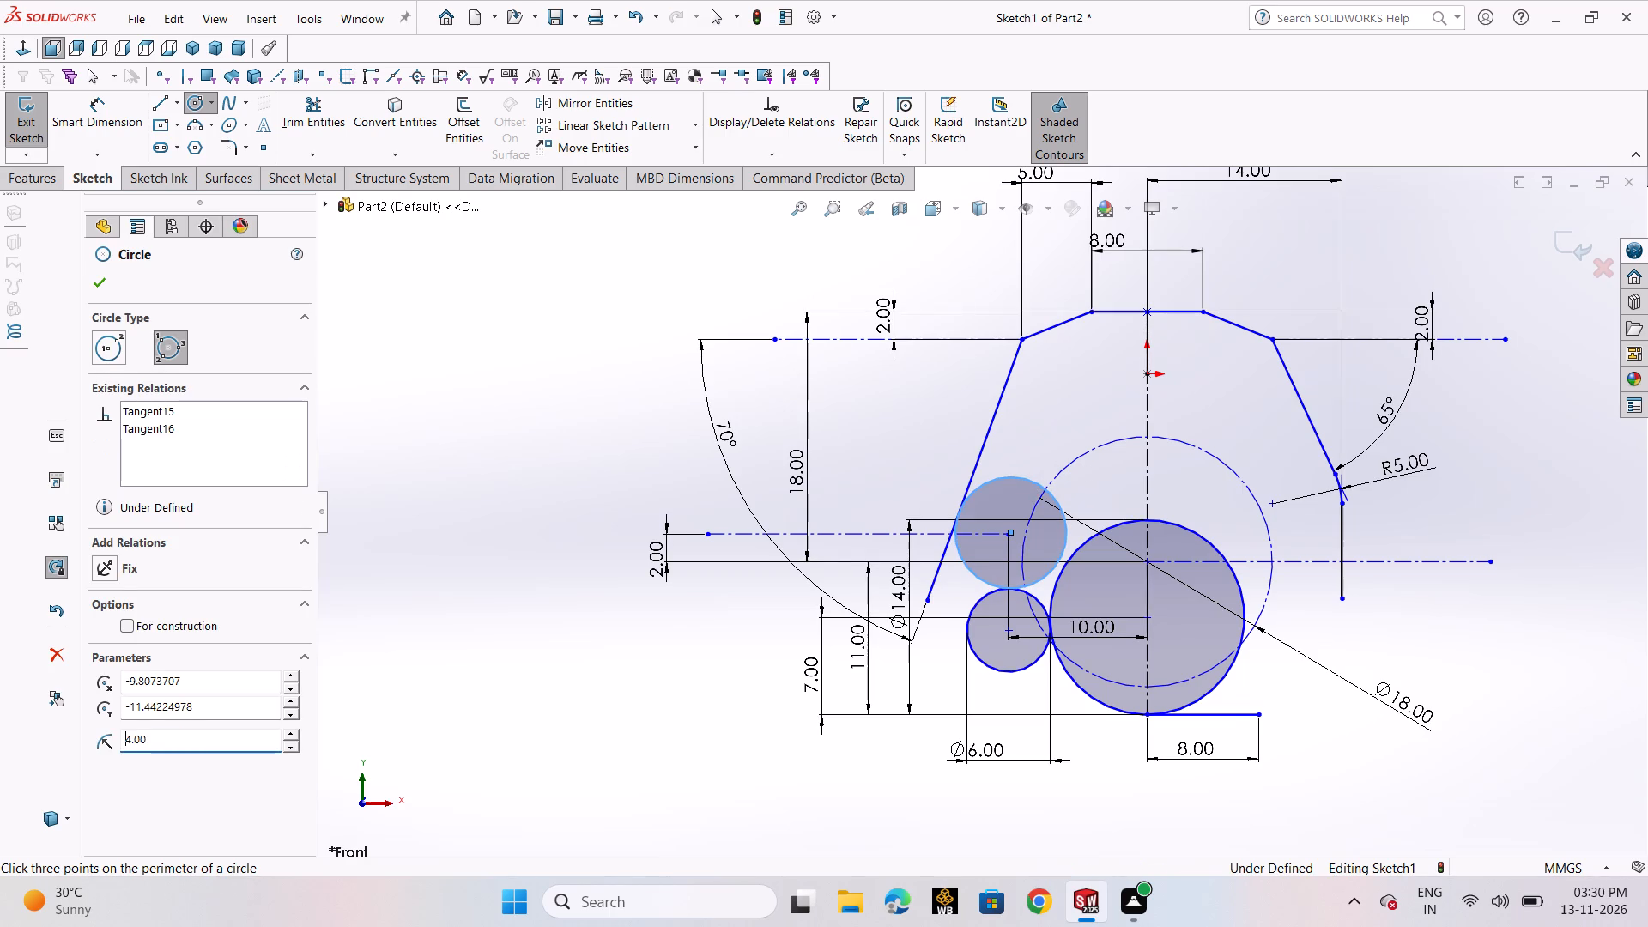
left_click(107, 283)
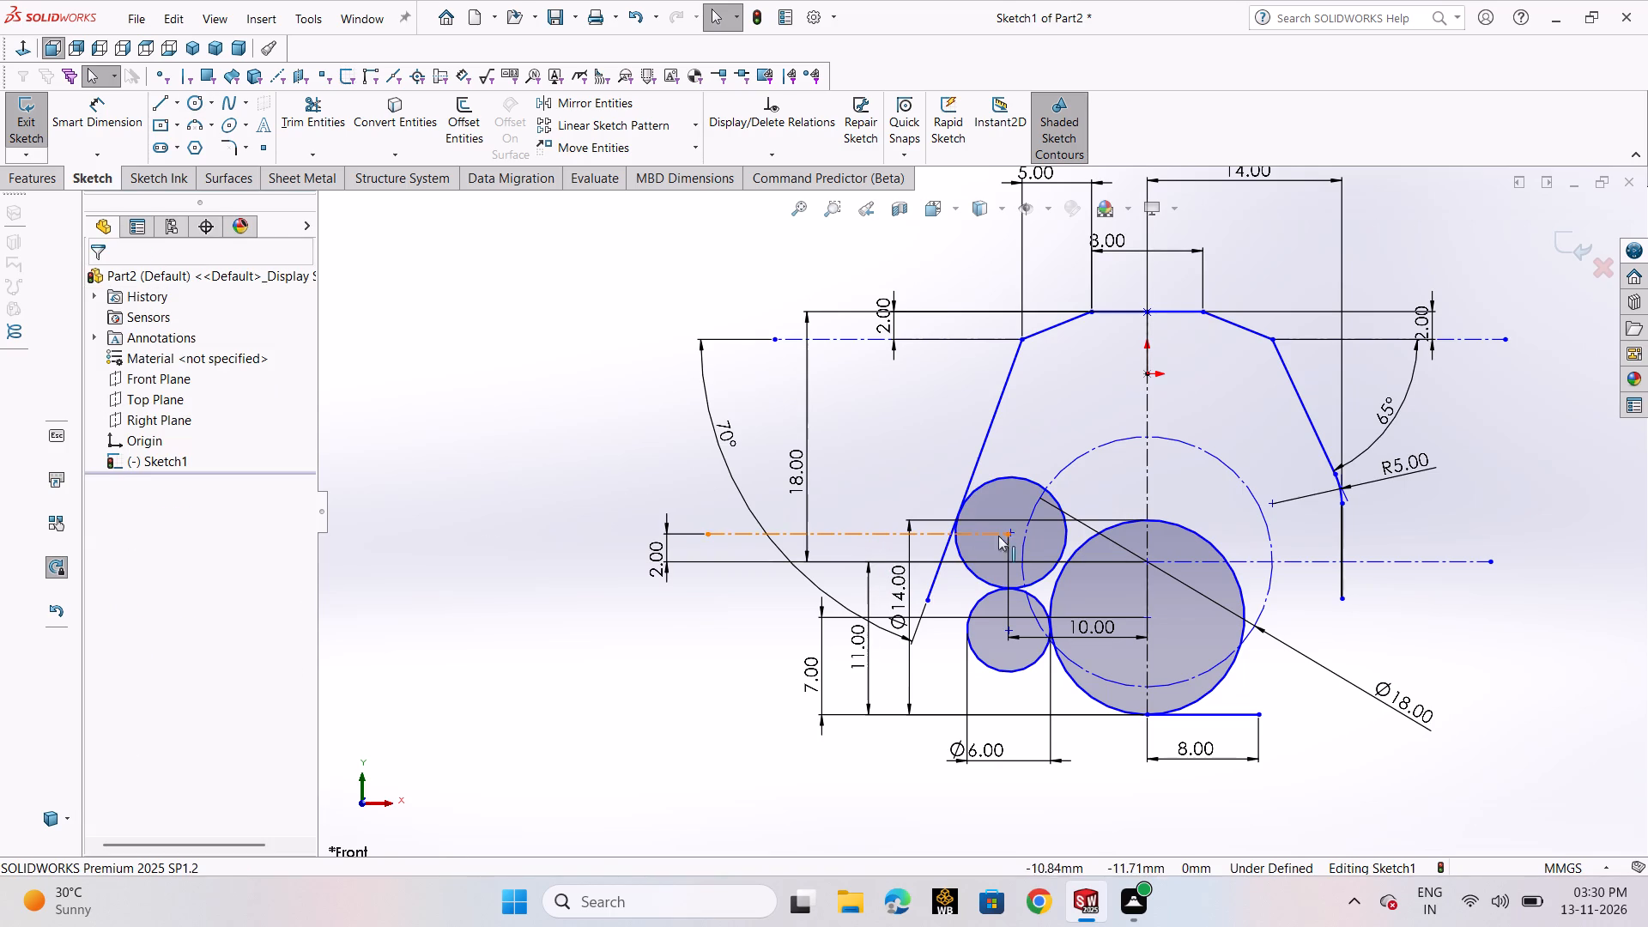
Dimension the horizontal distance from the upper circle's centre to the vertical centreline, accepting the proposed value.
scroll(1010, 524, "down", 4)
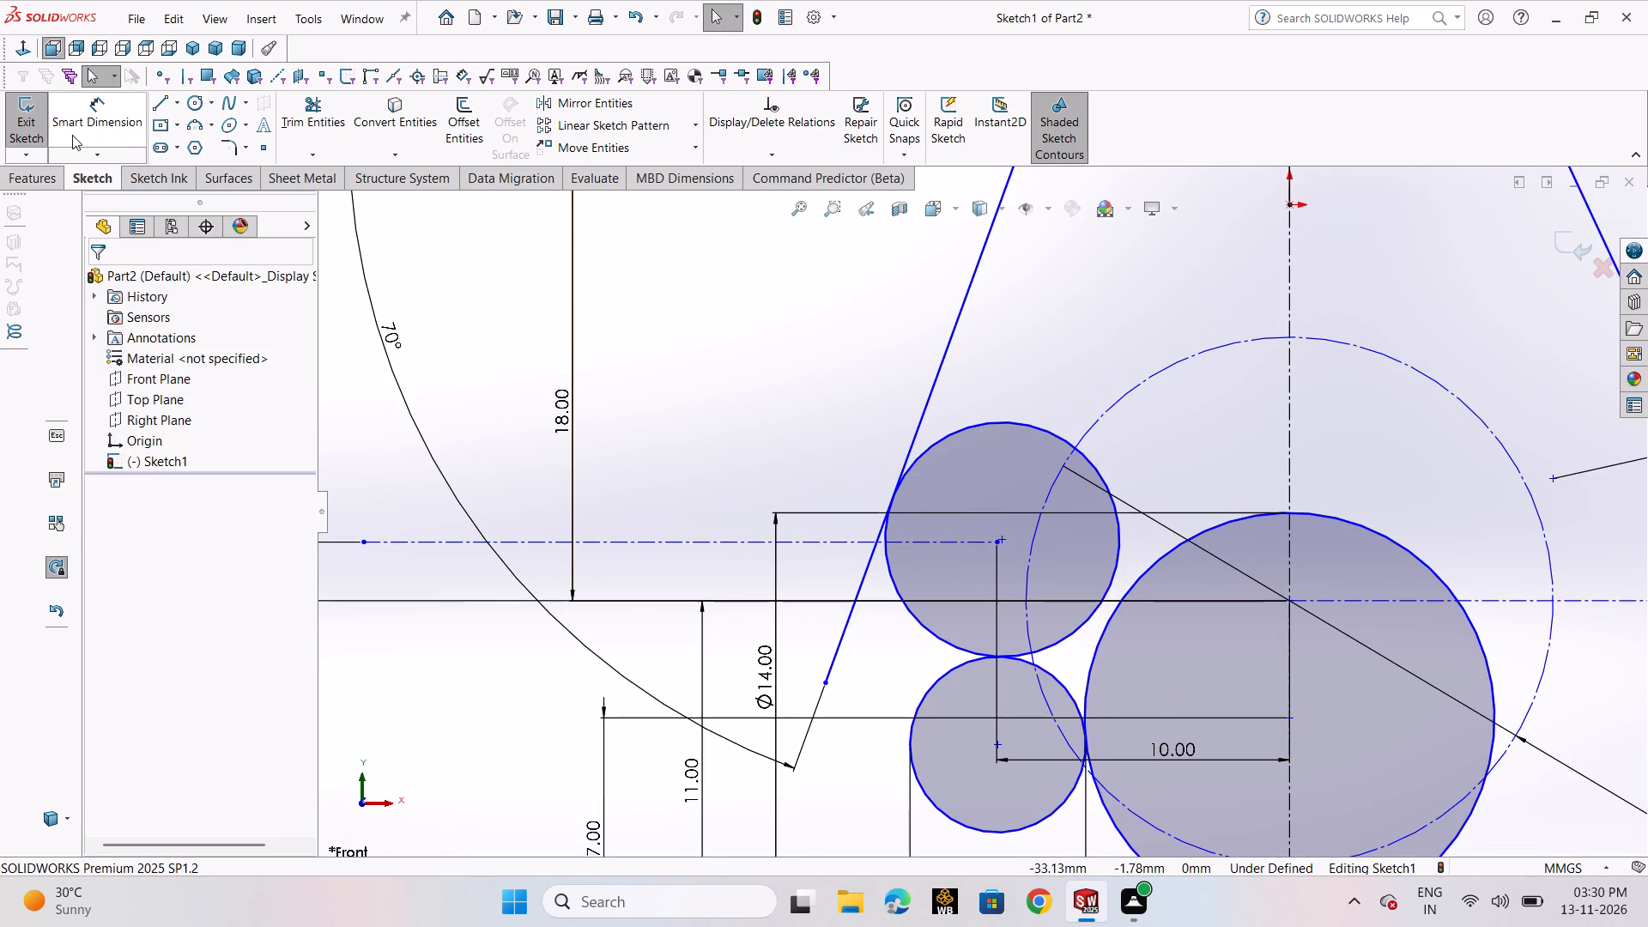
left_click(72, 135)
left_click(1004, 540)
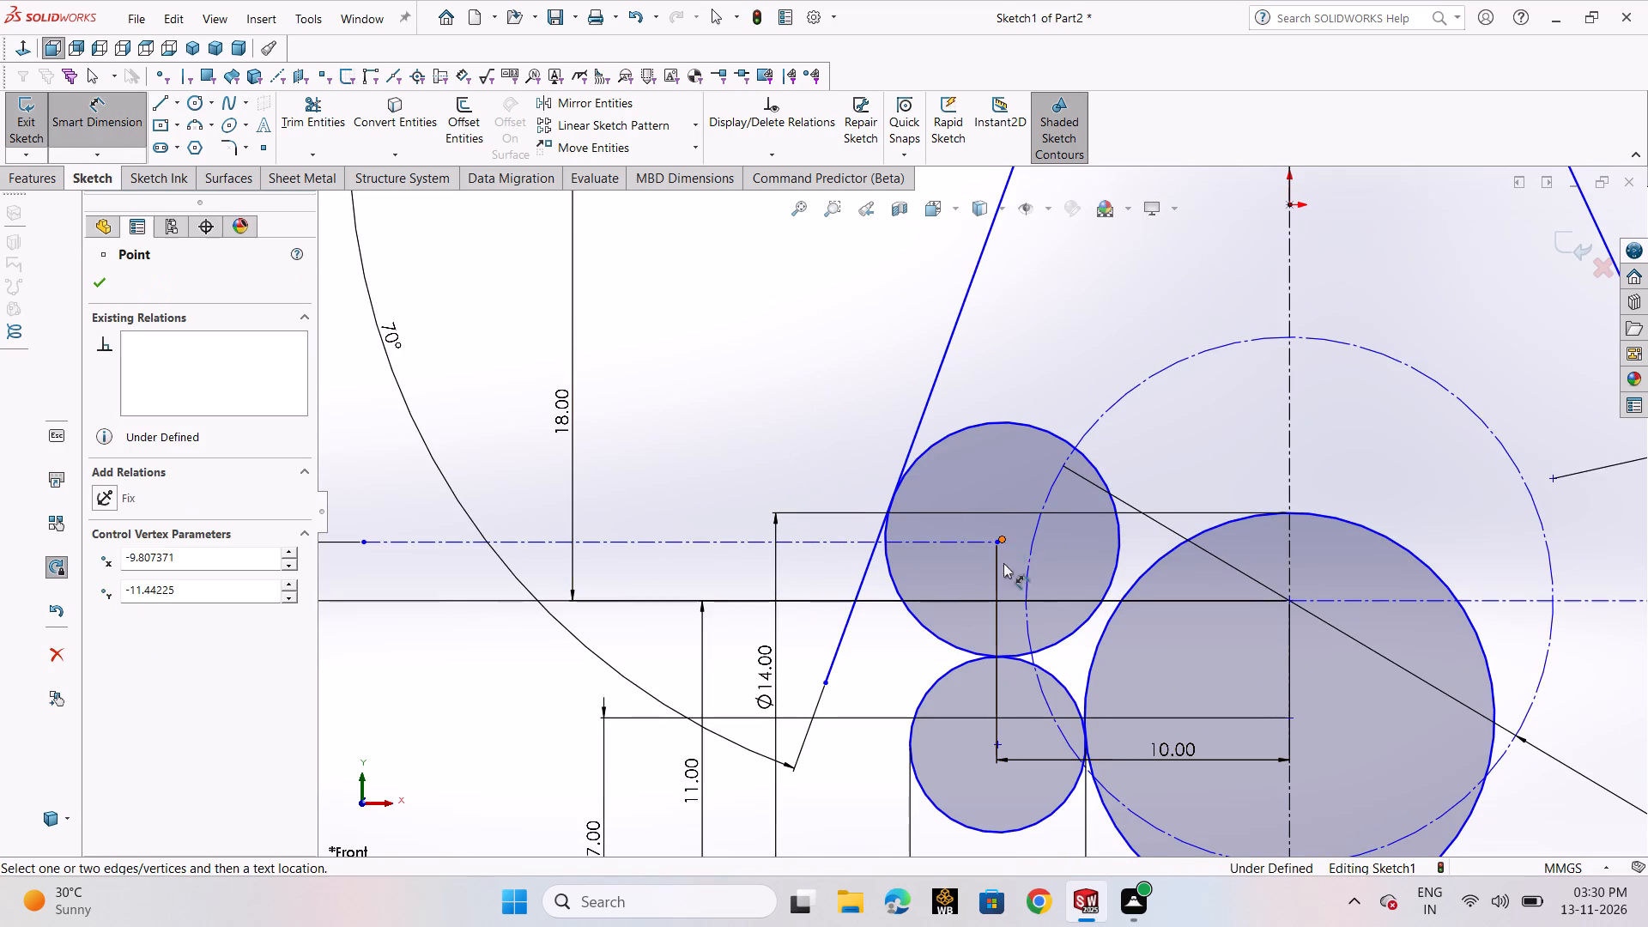
scroll(1100, 651, "up", 2)
left_click(1199, 712)
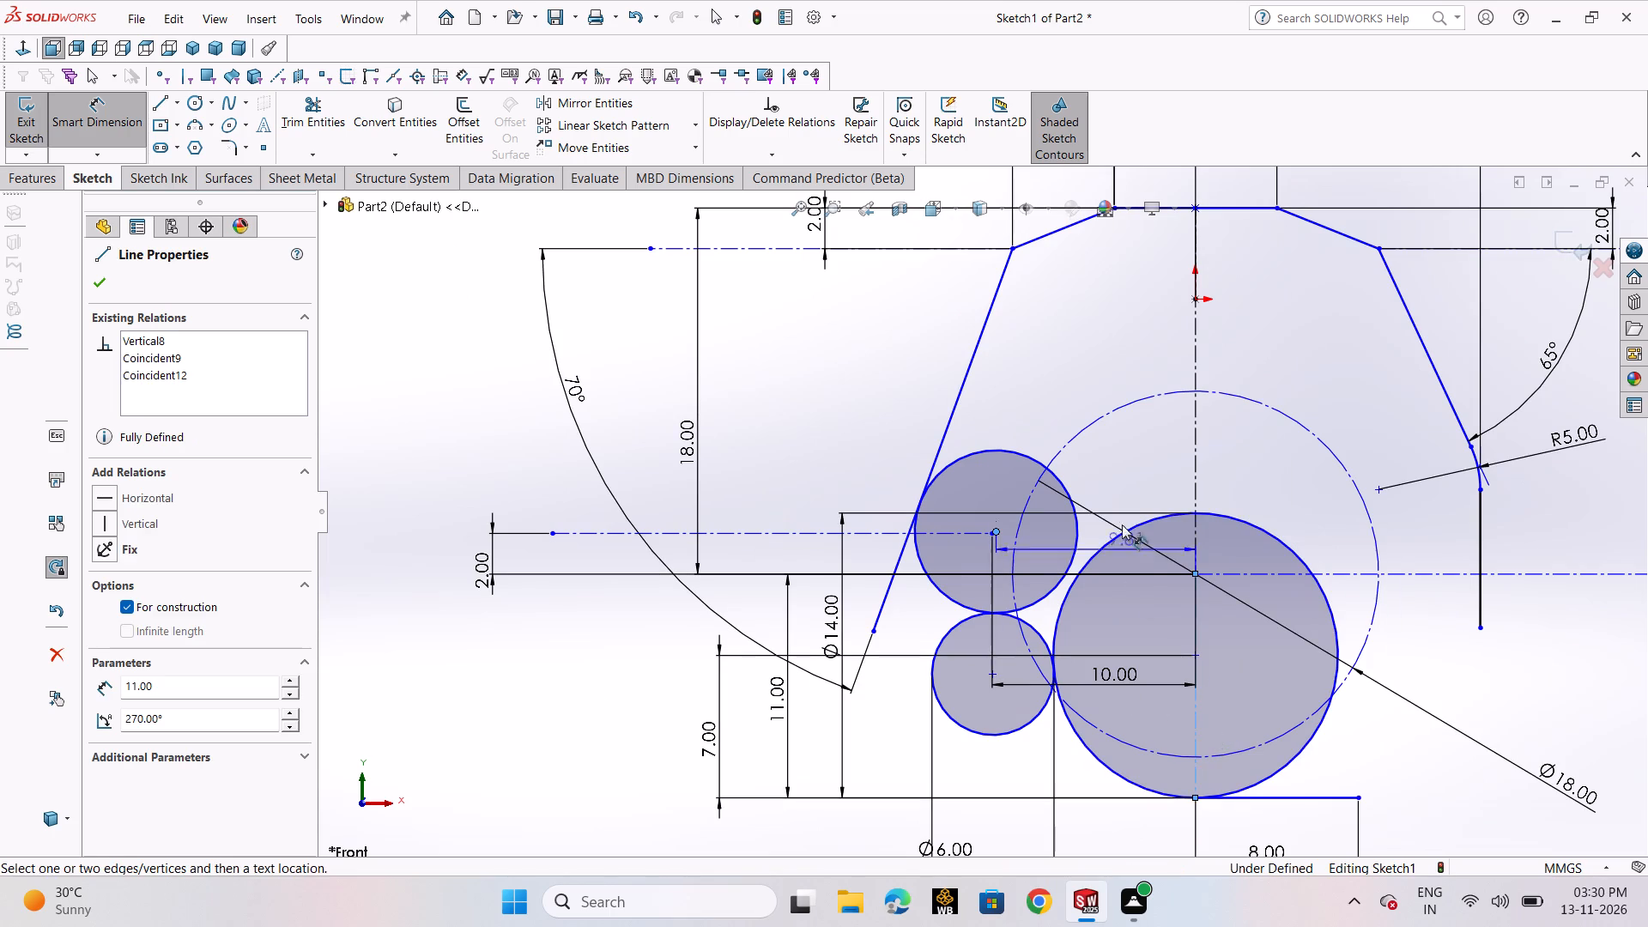
left_click(1093, 378)
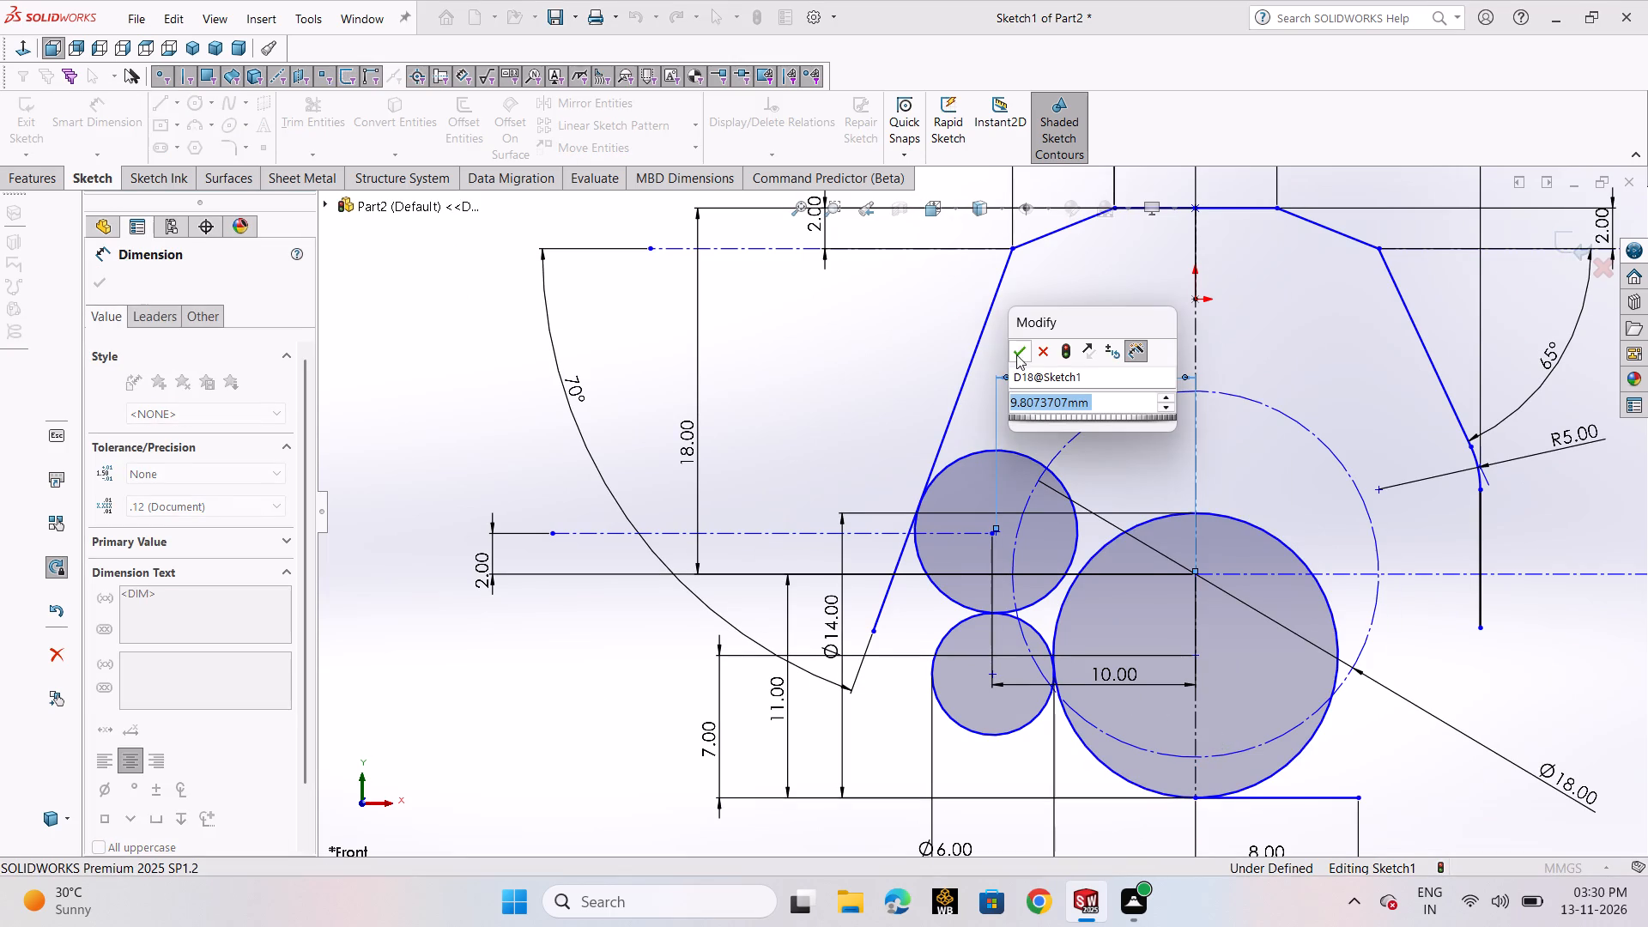
left_click(1016, 349)
scroll(1011, 535, "down", 5)
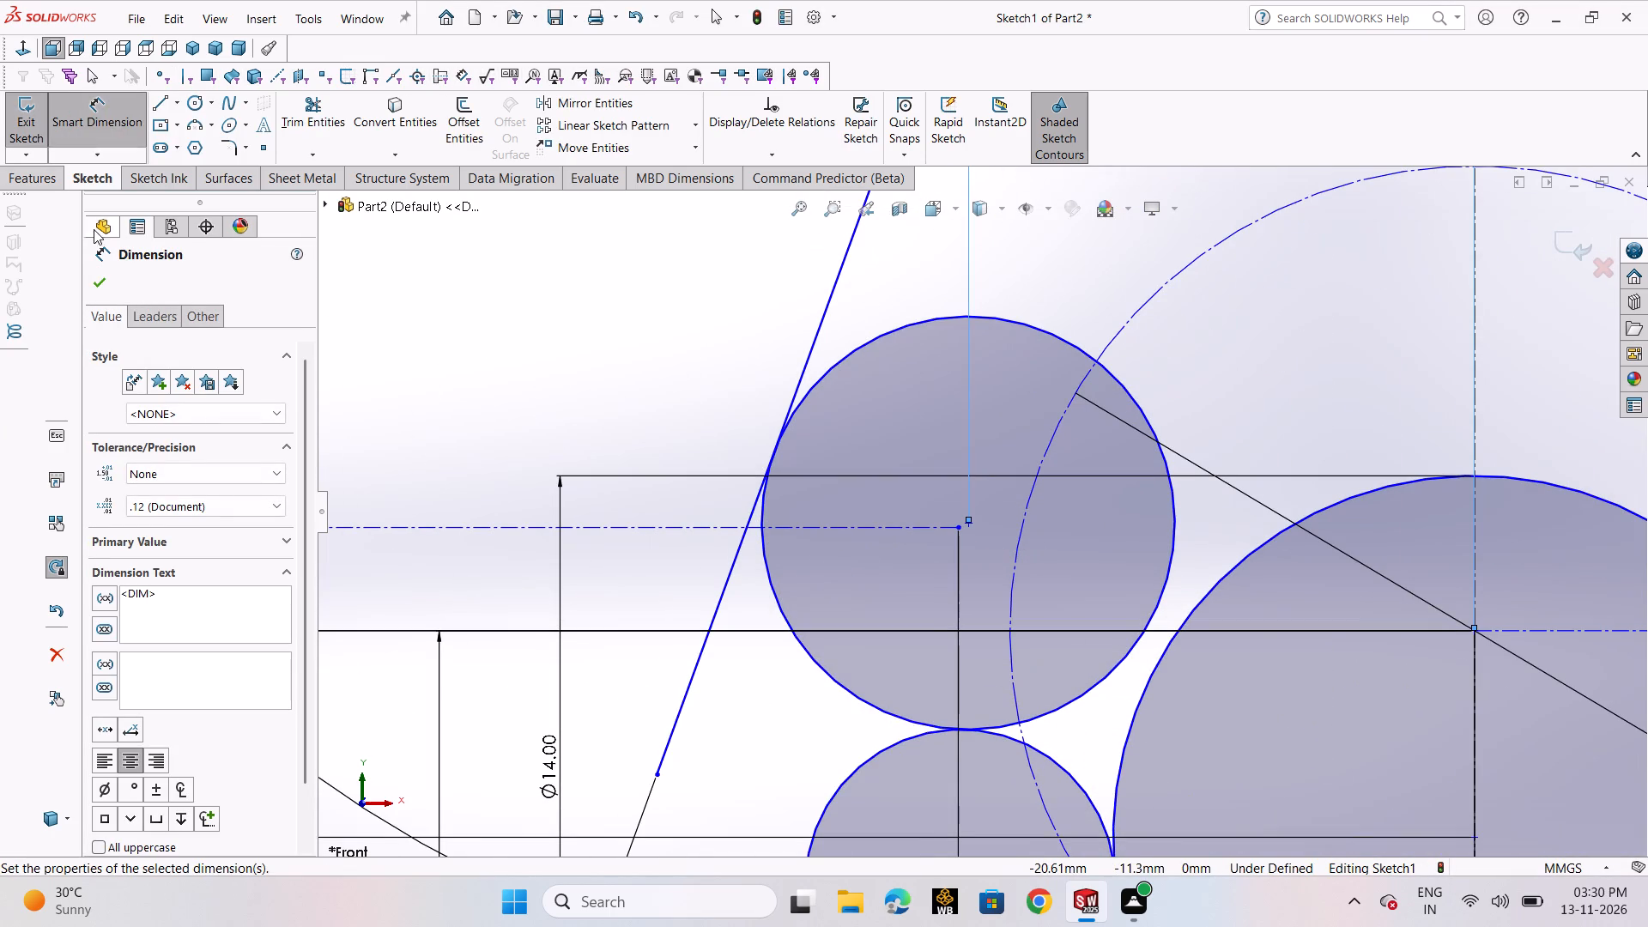
left_click(96, 276)
Dimension the vertical distance between the upper circle's centre and the nearby construction line endpoint as 0.
left_click(109, 120)
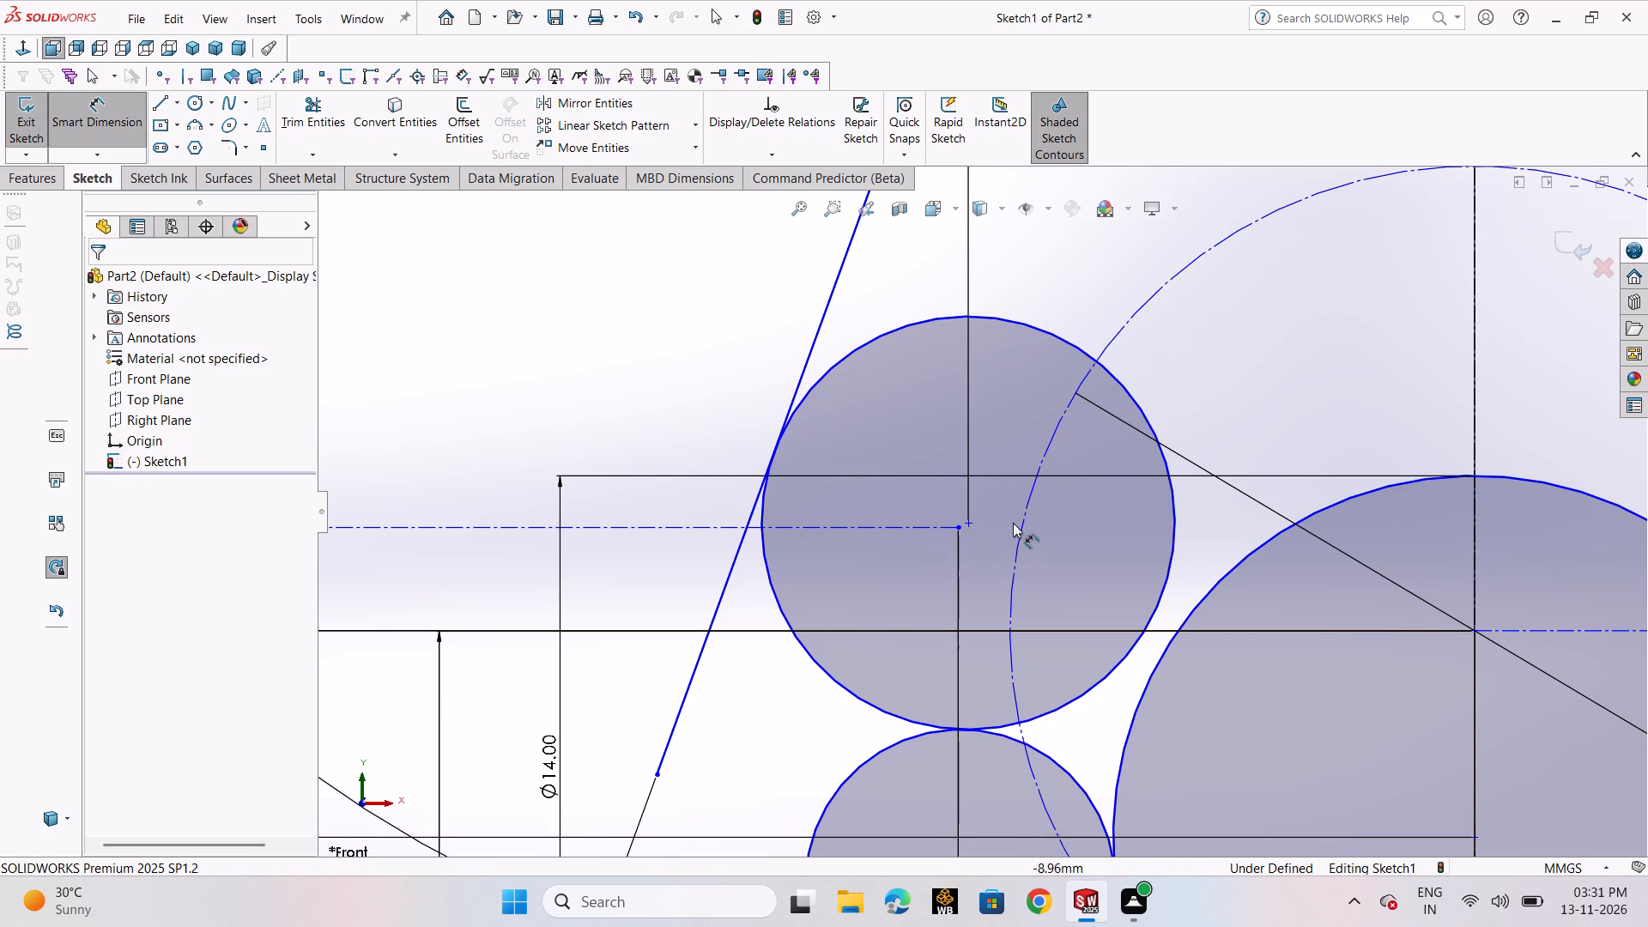
left_click(966, 526)
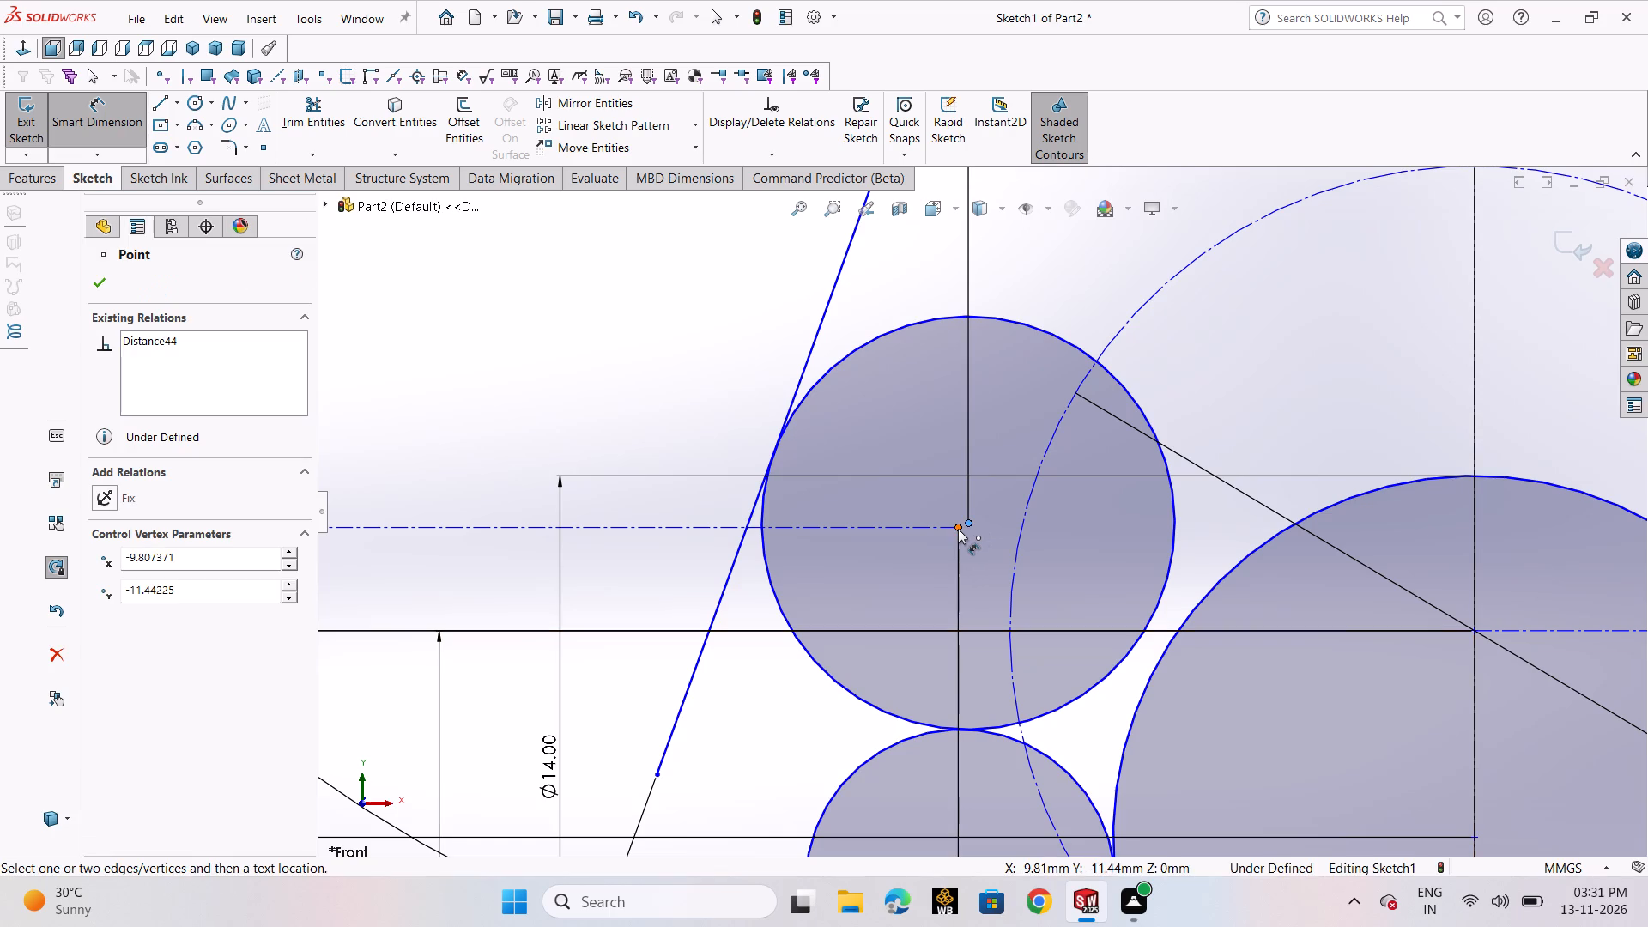
left_click(957, 529, "ctrl")
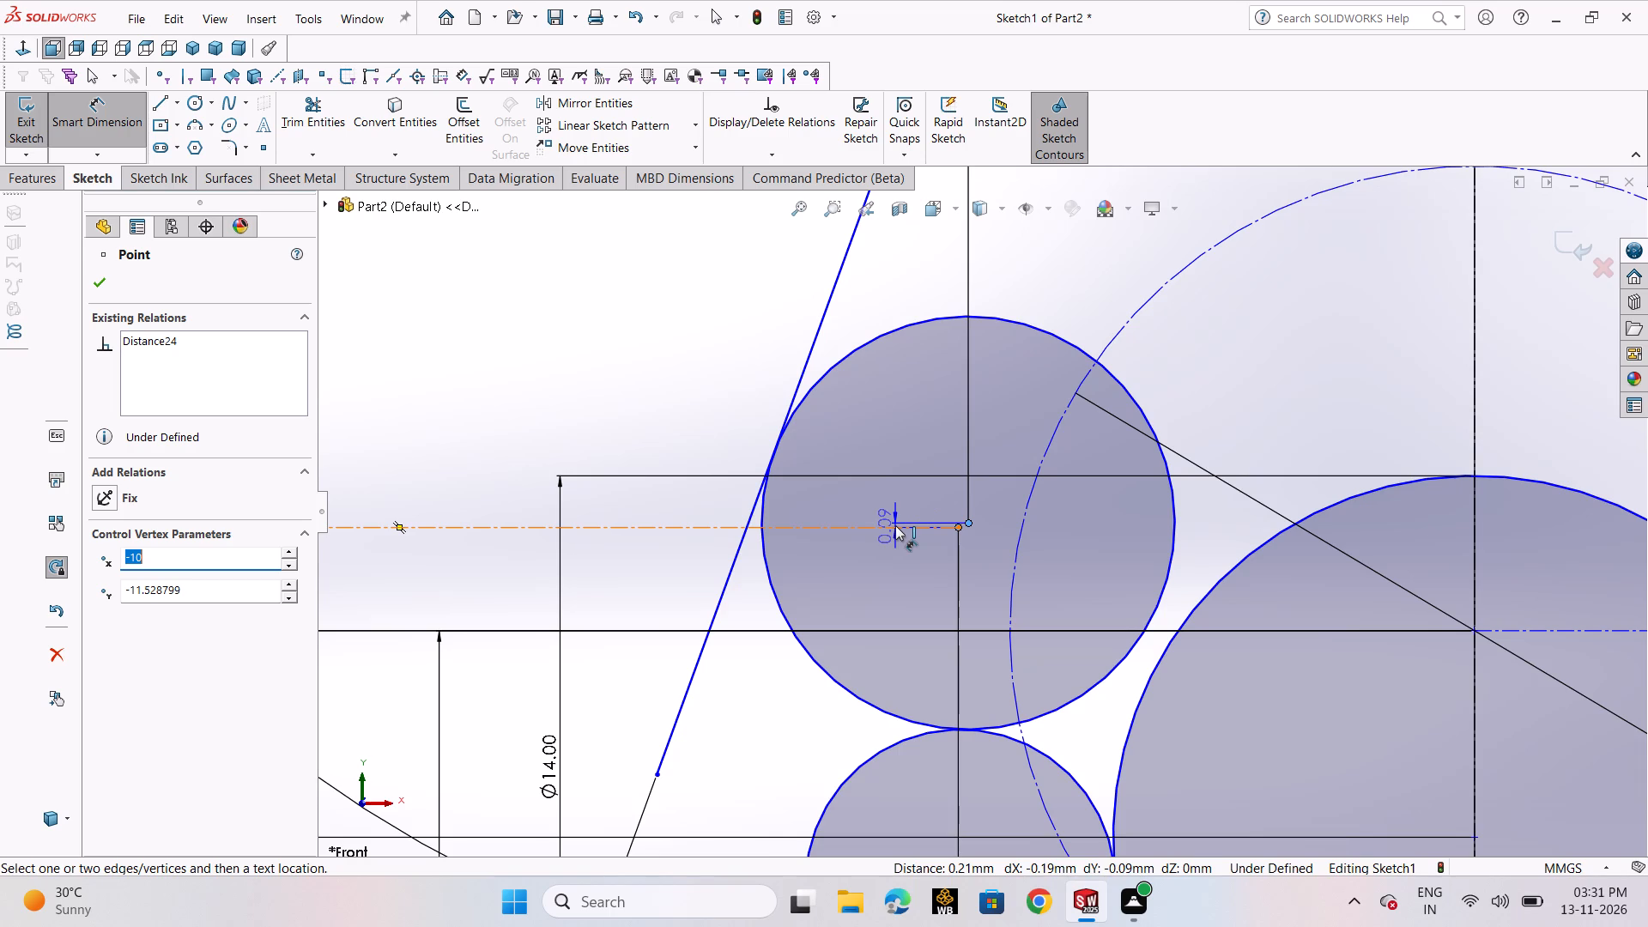
left_click(895, 525)
key("0")
key("Return")
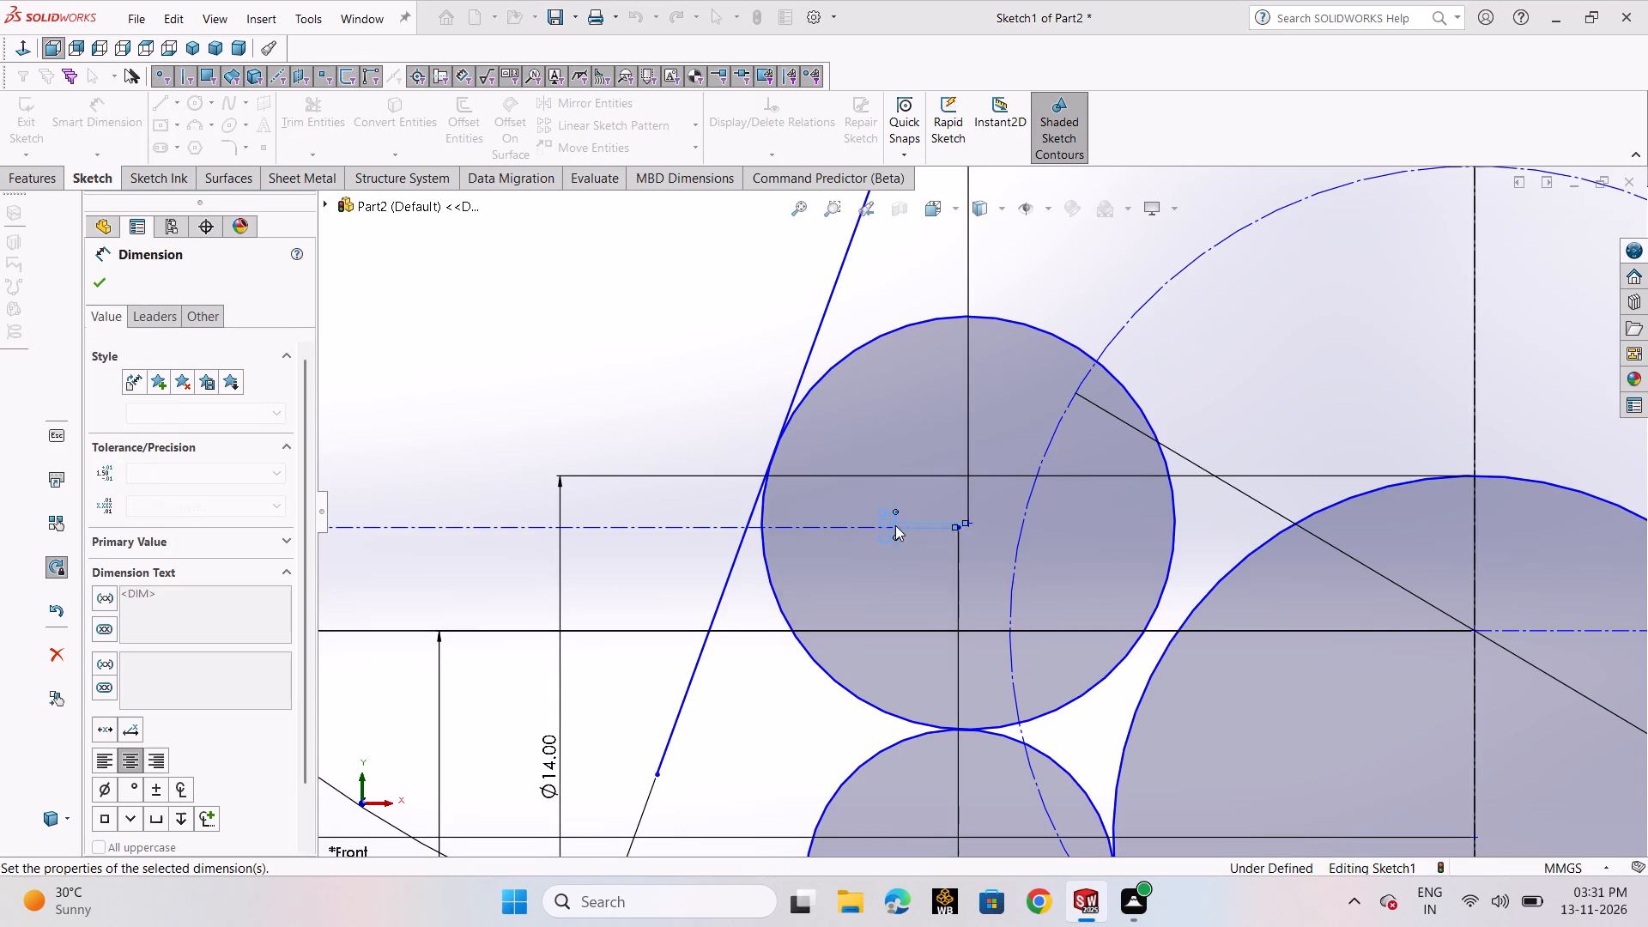
left_click(91, 284)
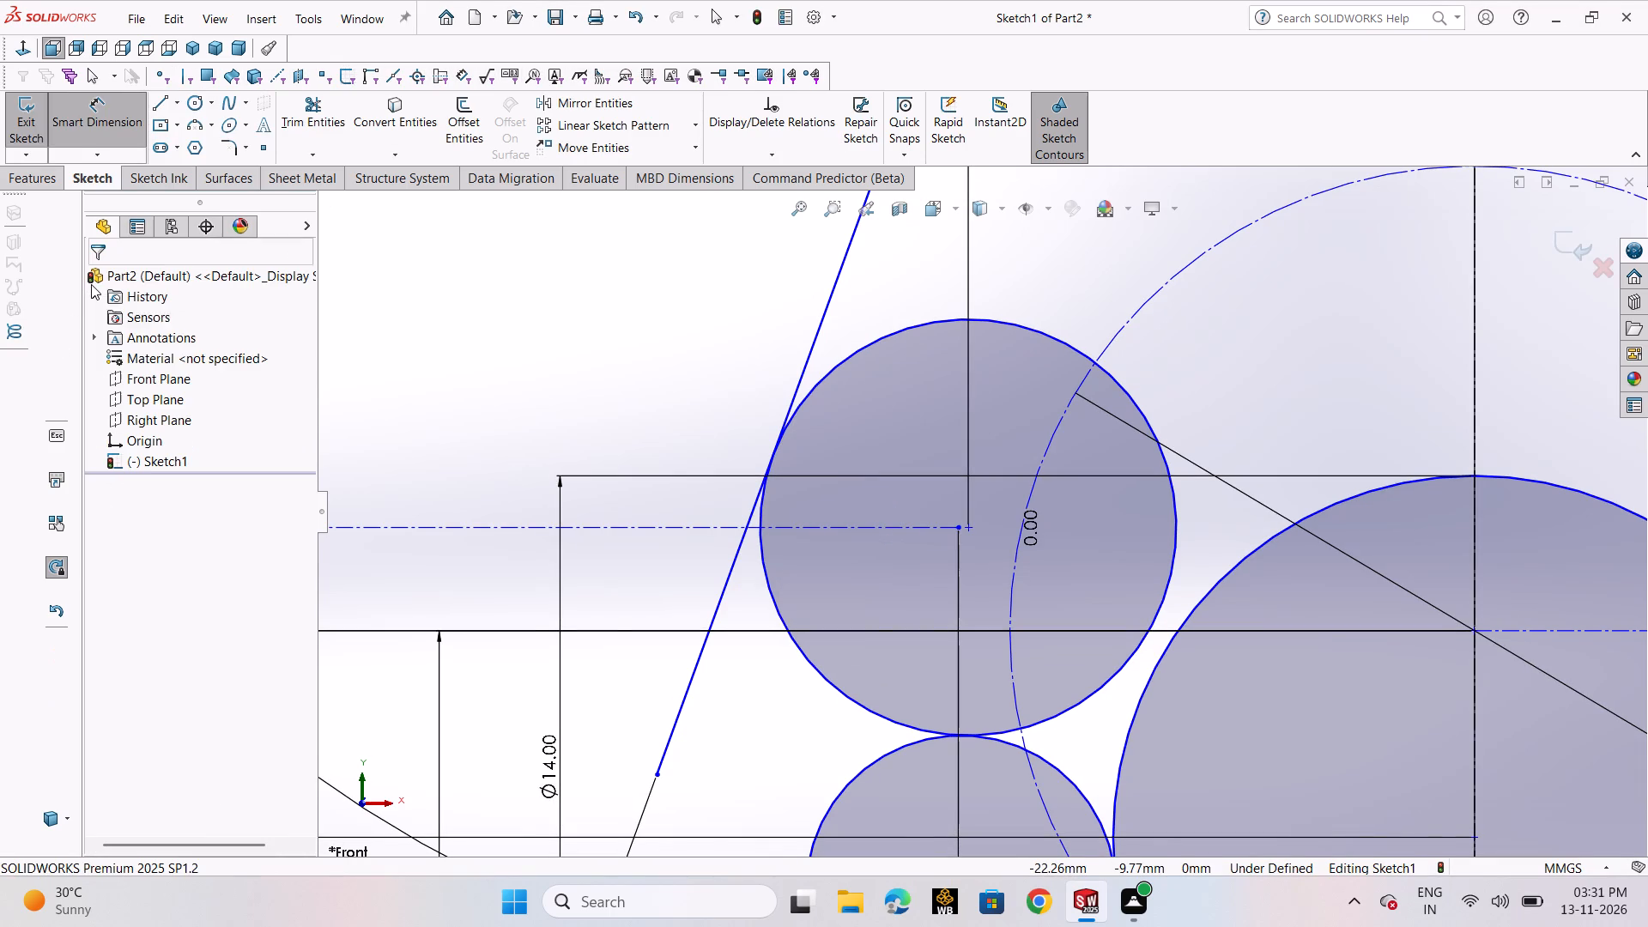
Check the horizontal distance between the construction line endpoint and the upper circle's centre without placing a dimension.
scroll(990, 535, "down", 1)
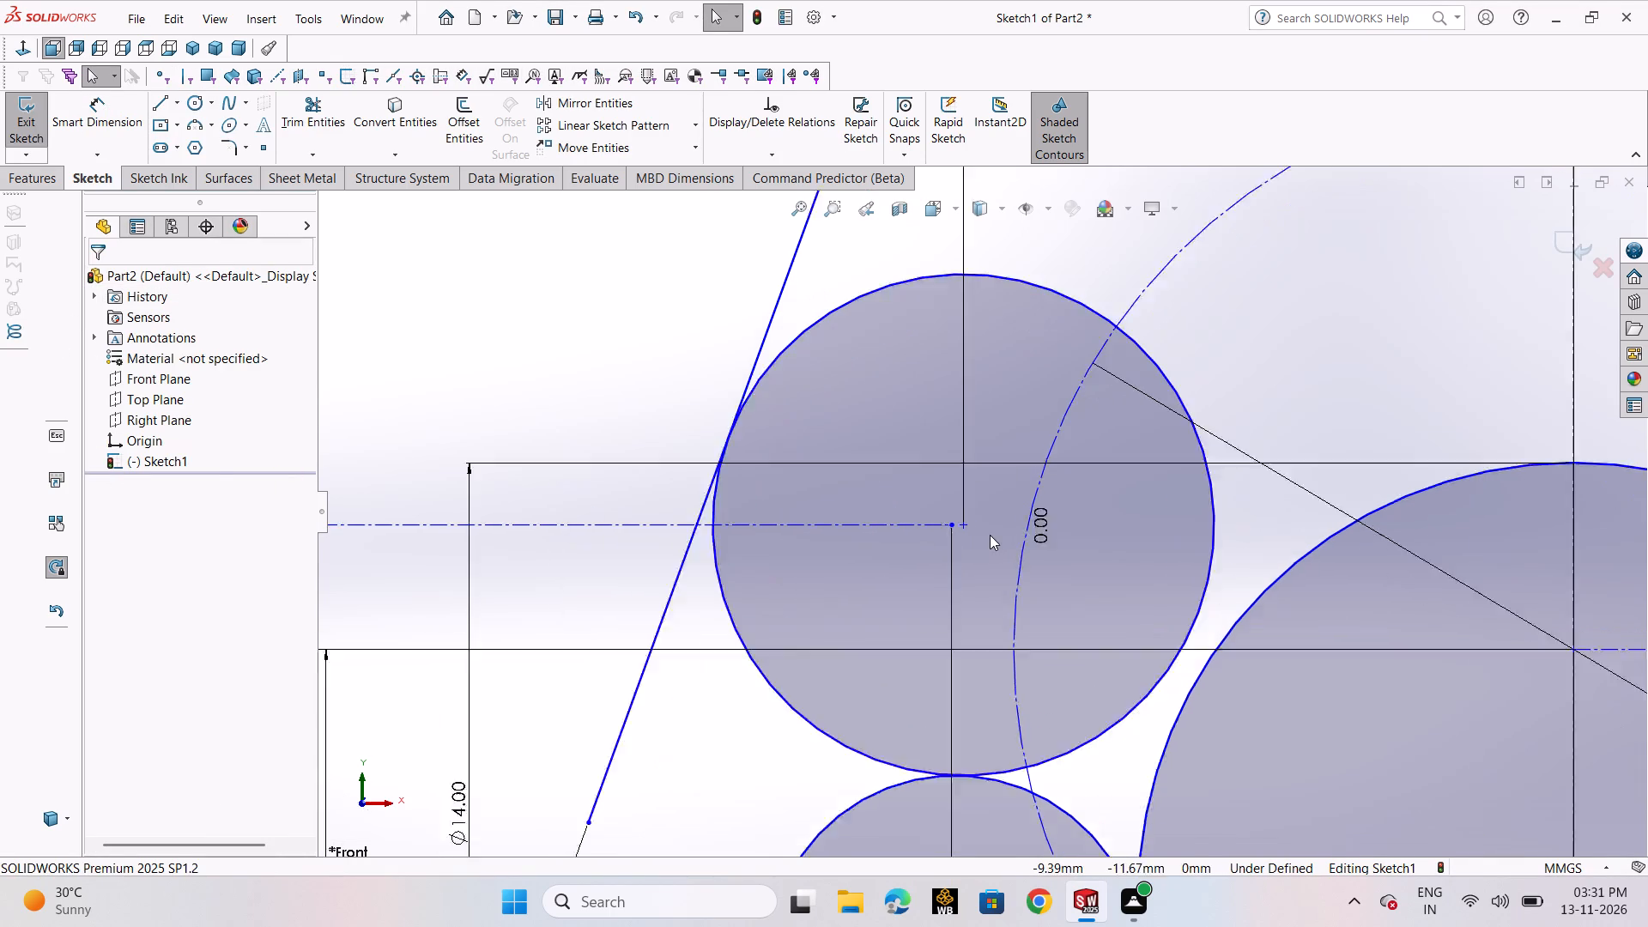
scroll(990, 535, "down", 2)
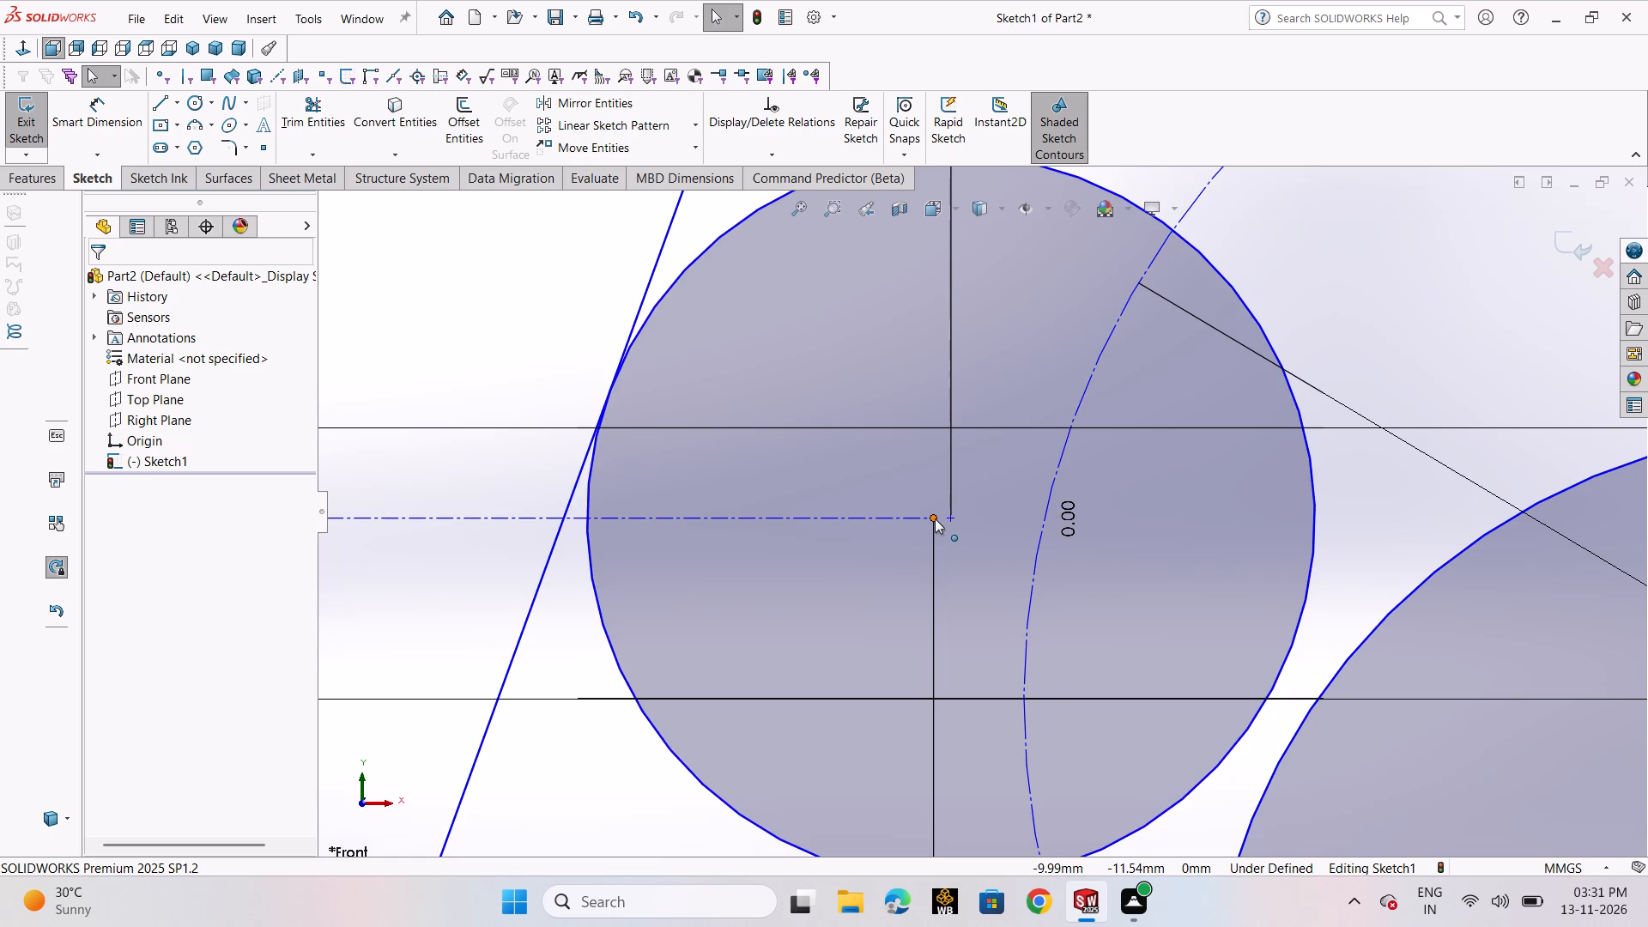
left_click(74, 134)
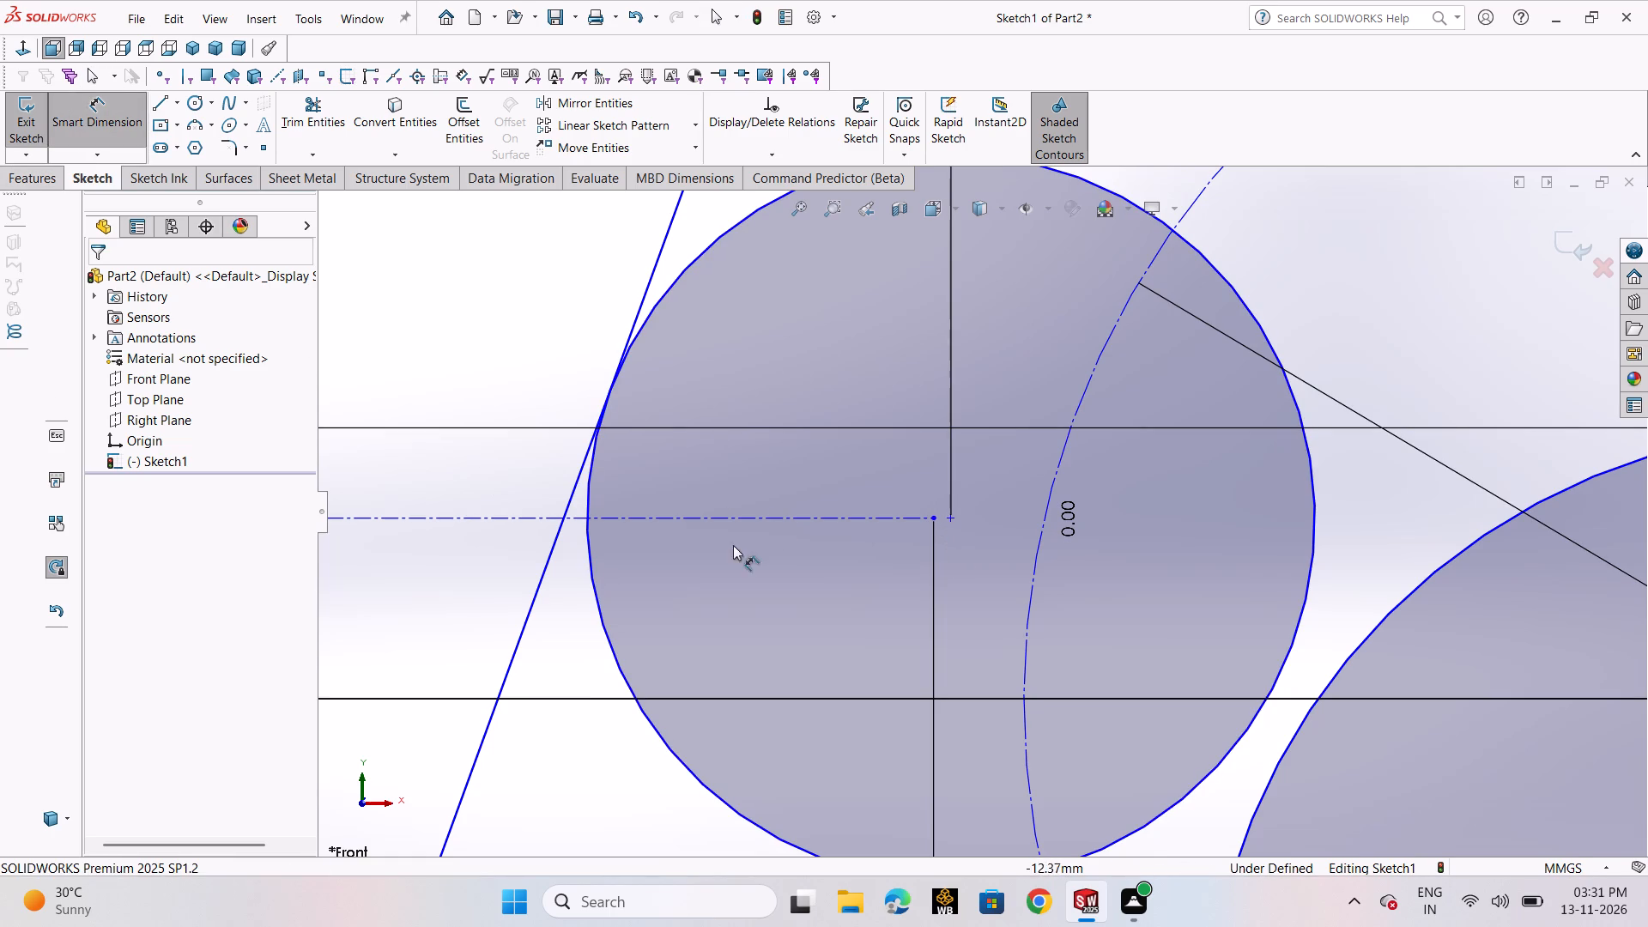
left_click(935, 518)
left_click(949, 515)
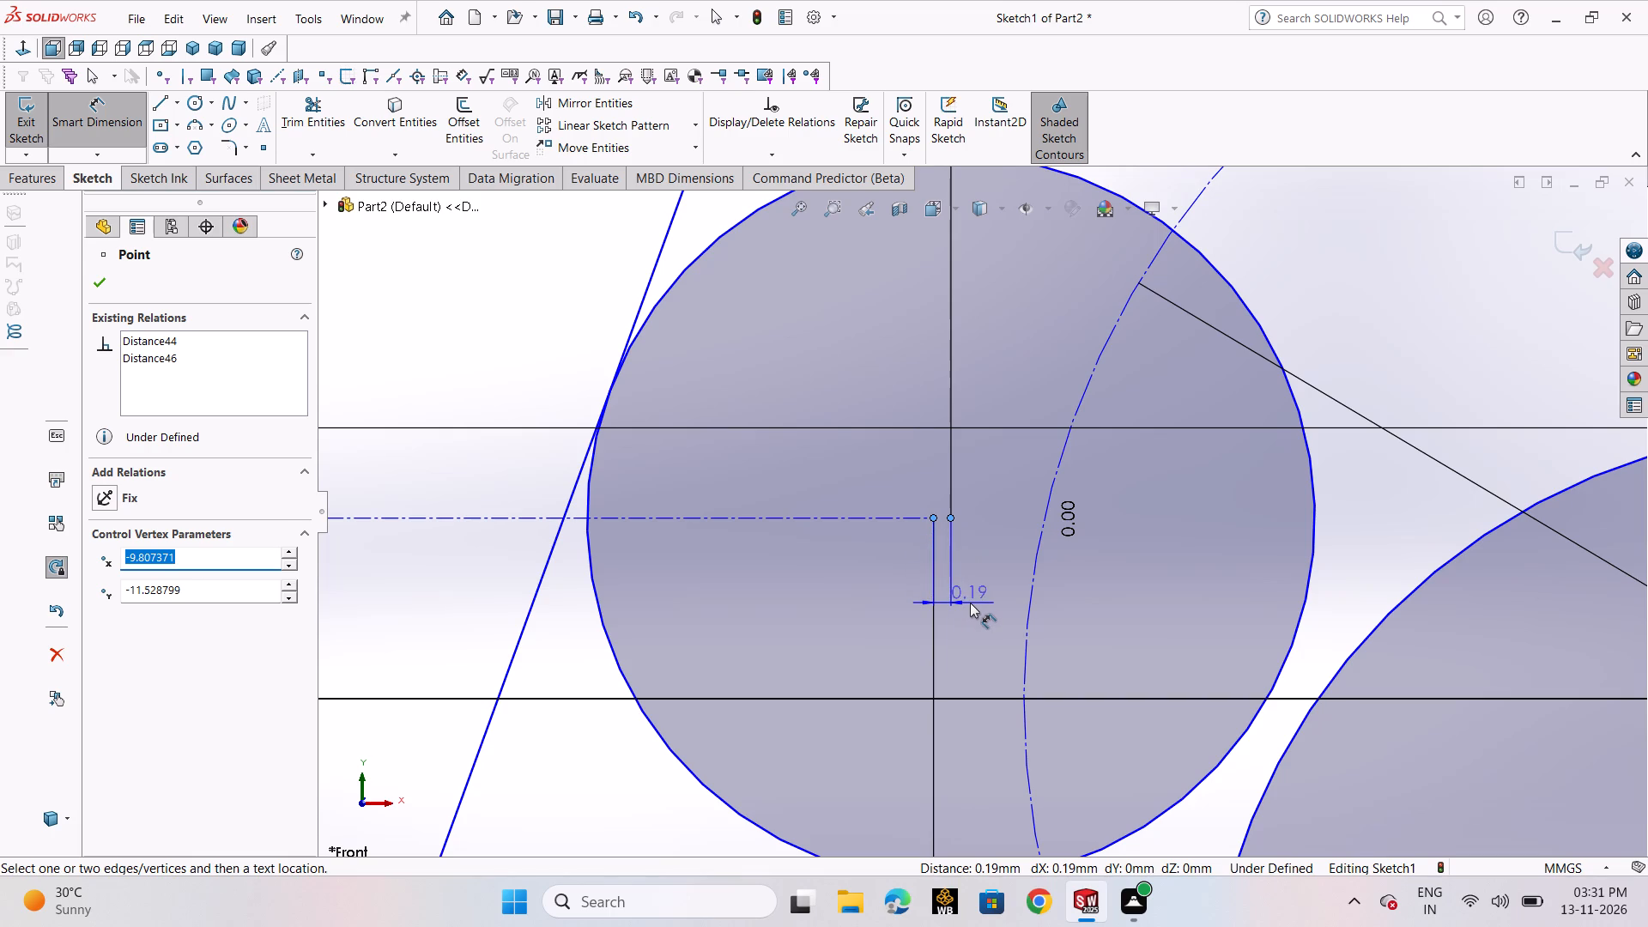
key("Escape")
Set the horizontal dimension between the construction line endpoint and the vertical centreline to 10-0.19, giving 9.81 mm.
scroll(1030, 585, "up", 1)
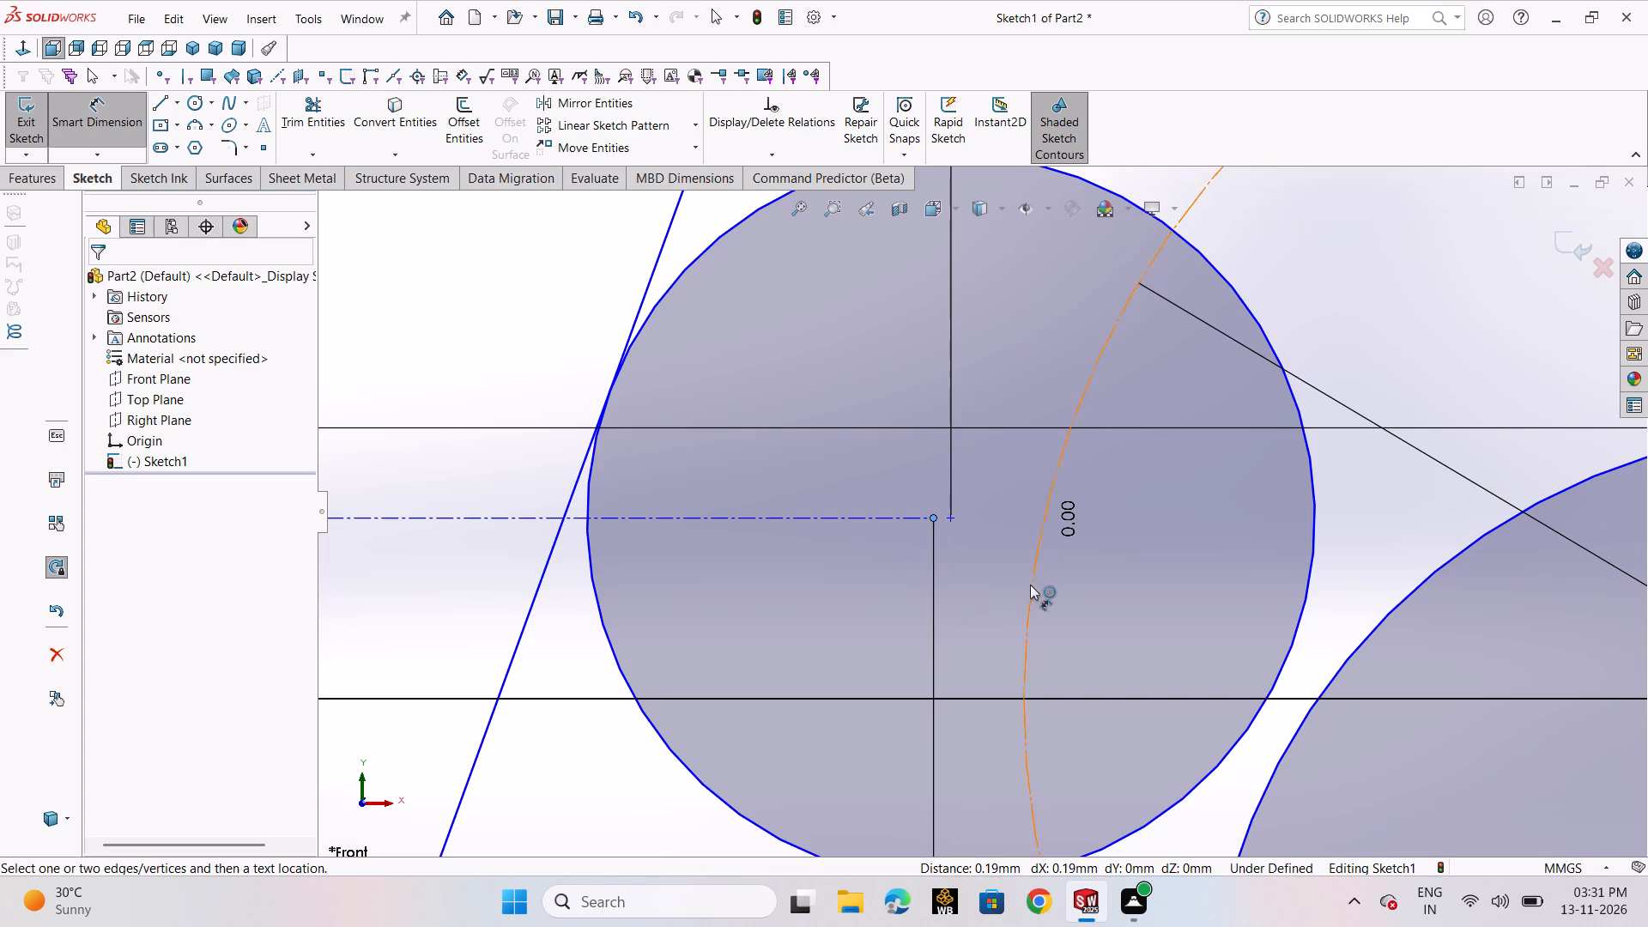
scroll(1030, 585, "up", 9)
scroll(1031, 639, "down", 4)
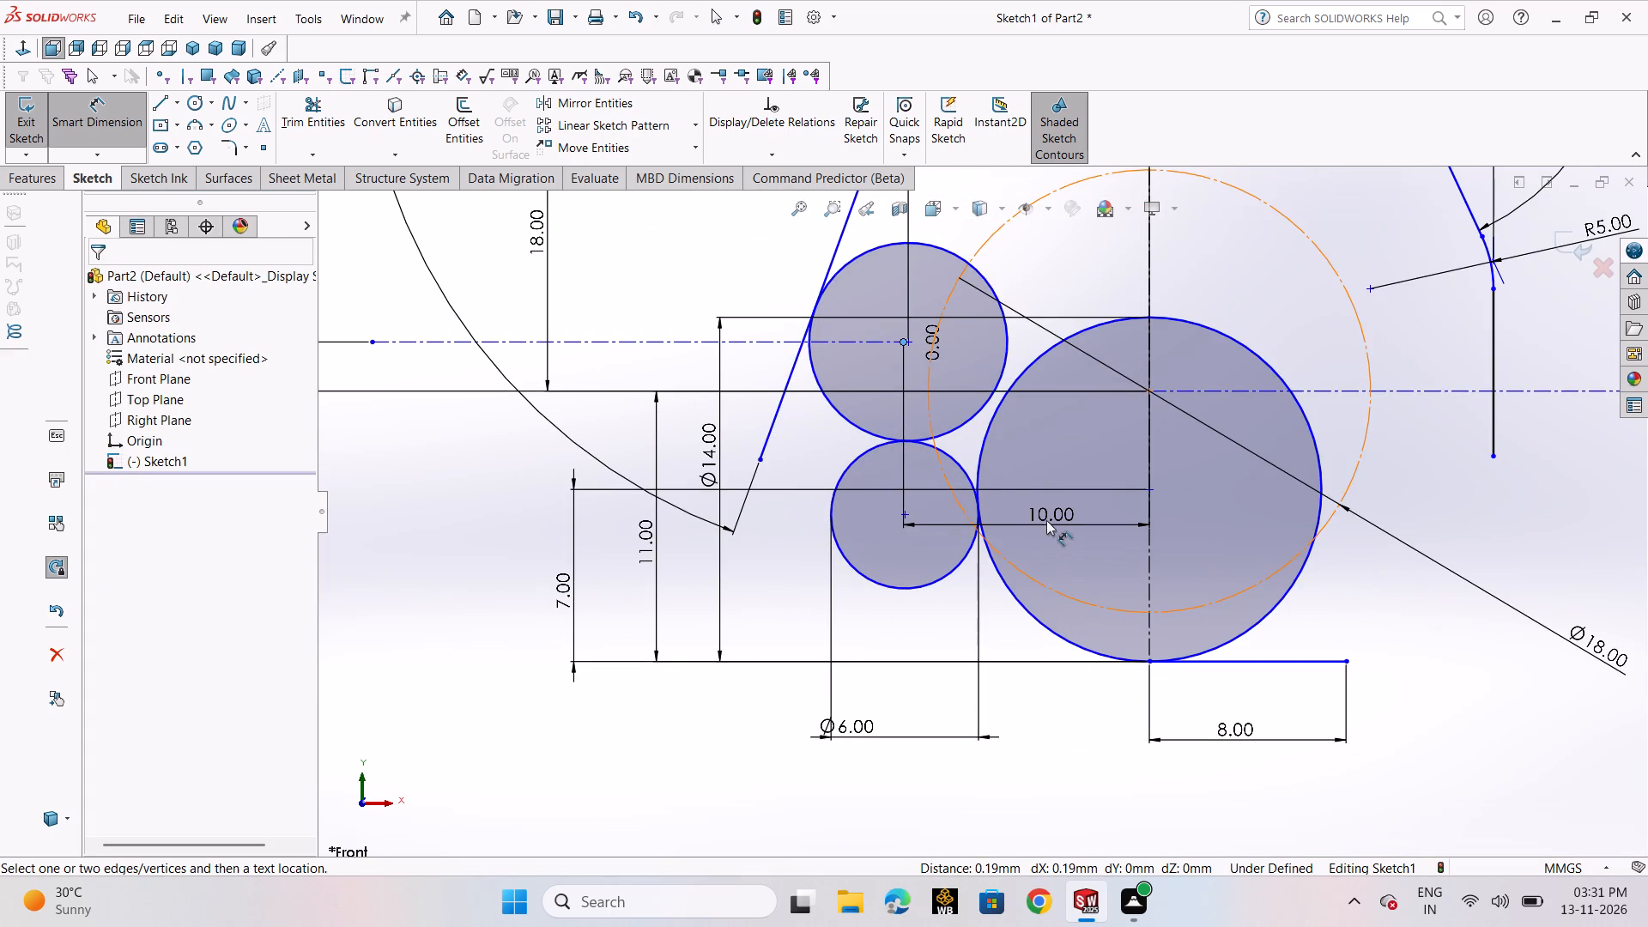
double_click(1046, 517)
left_click(1048, 512)
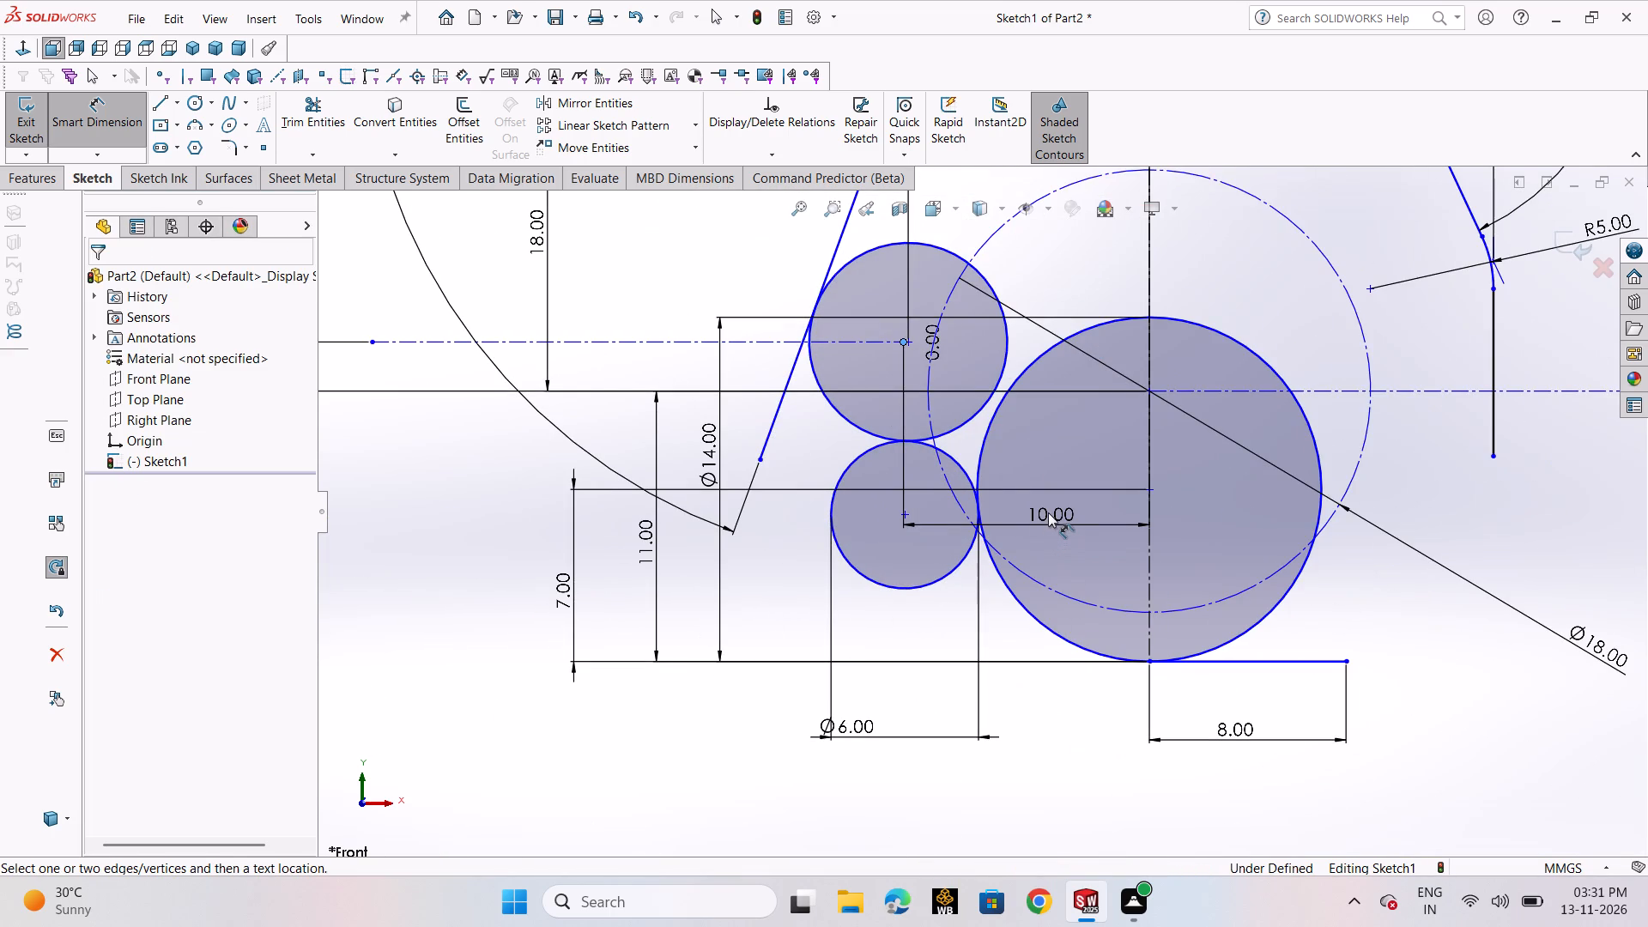
key("Escape")
double_click(1050, 521)
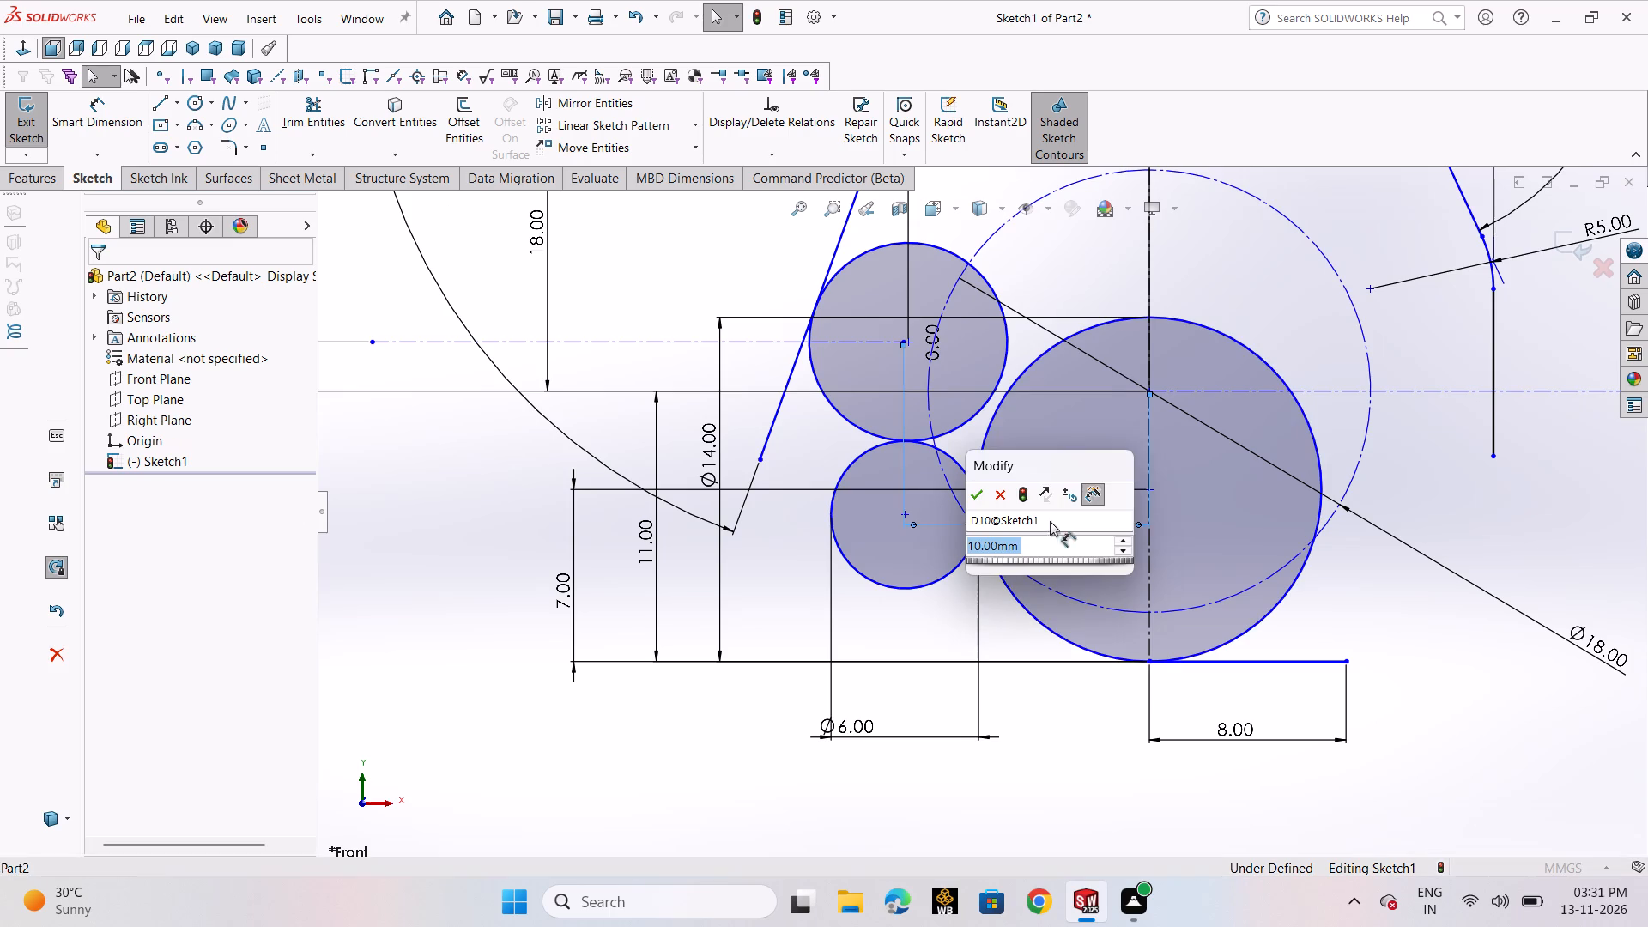
type("10-0.")
key("1")
key("9")
key("Return")
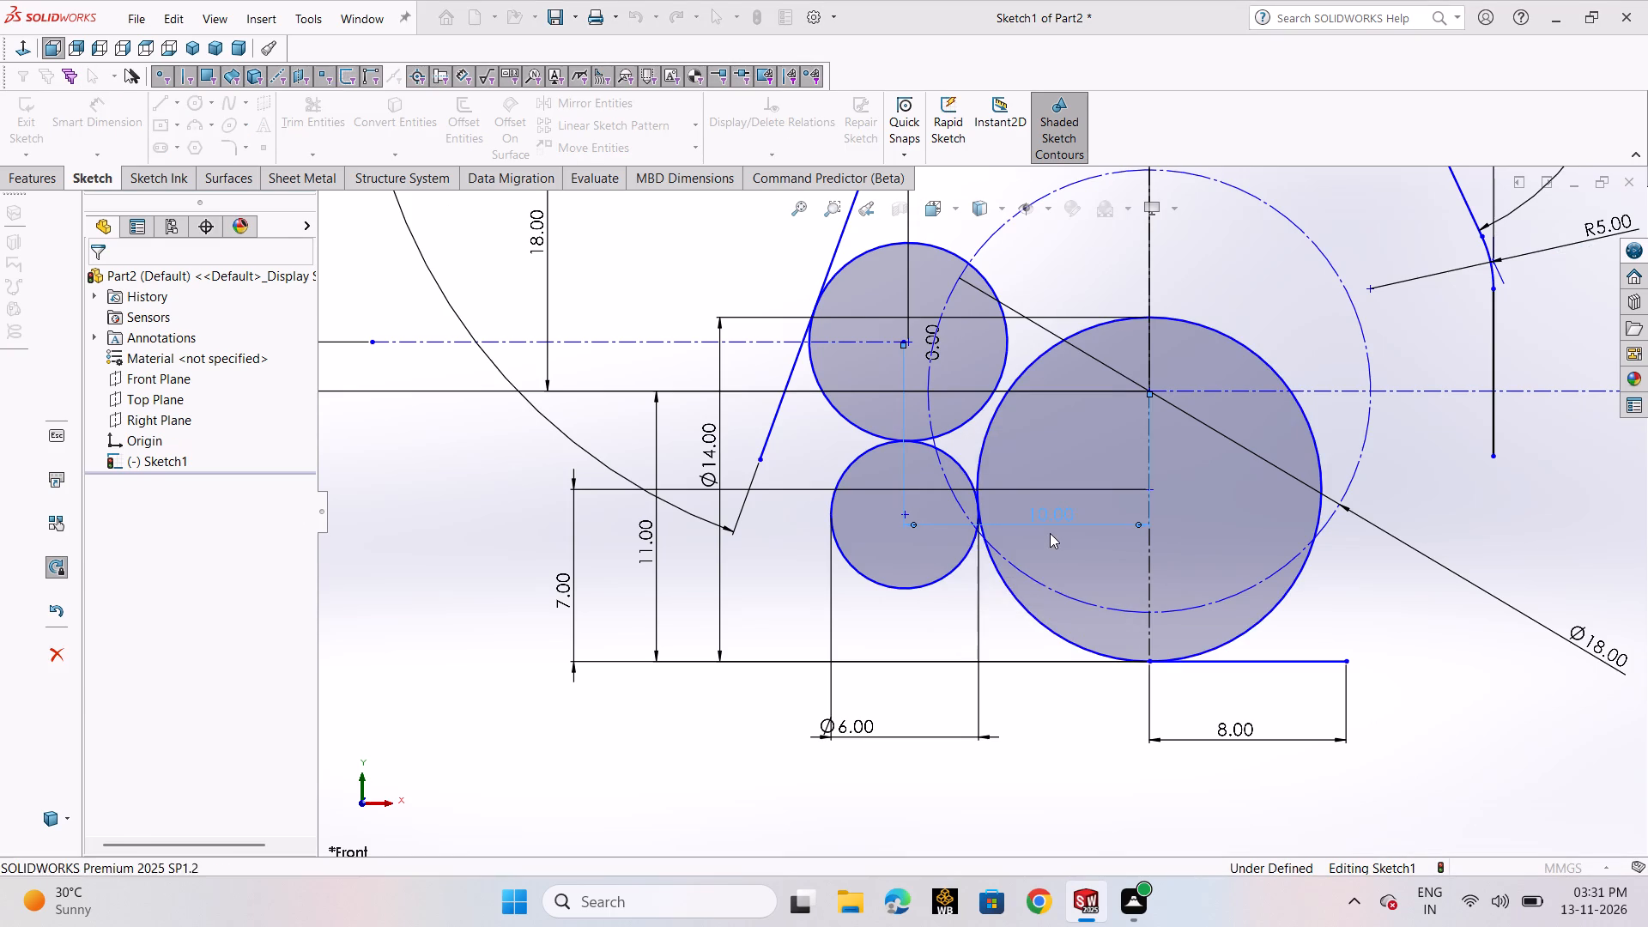
left_click(92, 294)
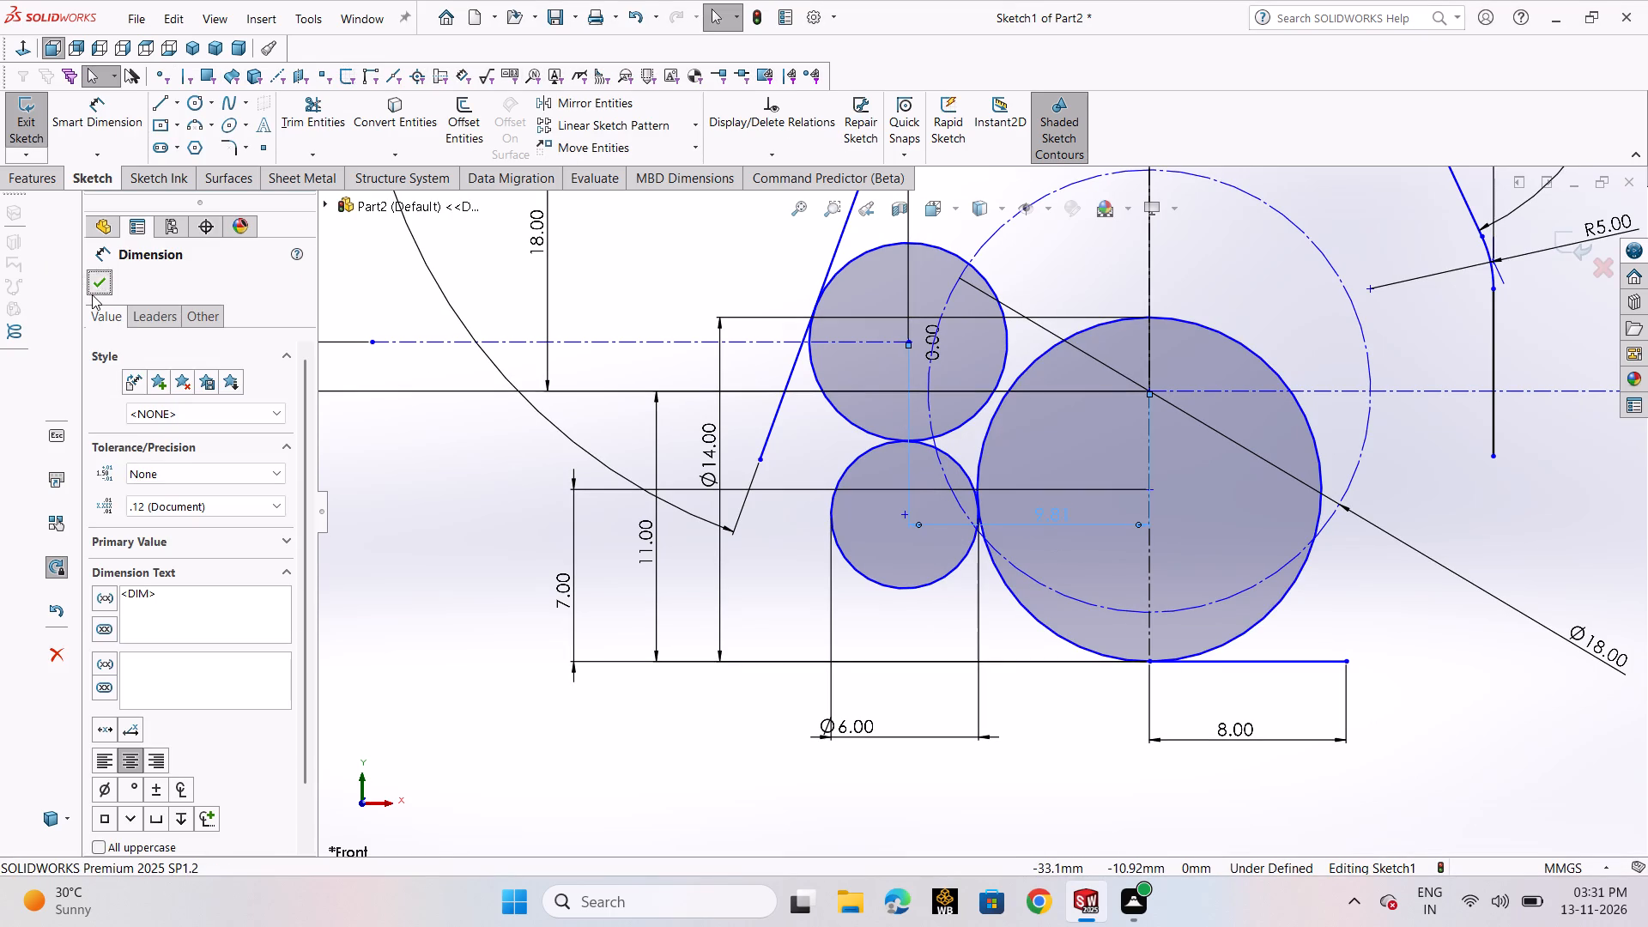
scroll(985, 397, "up", 3)
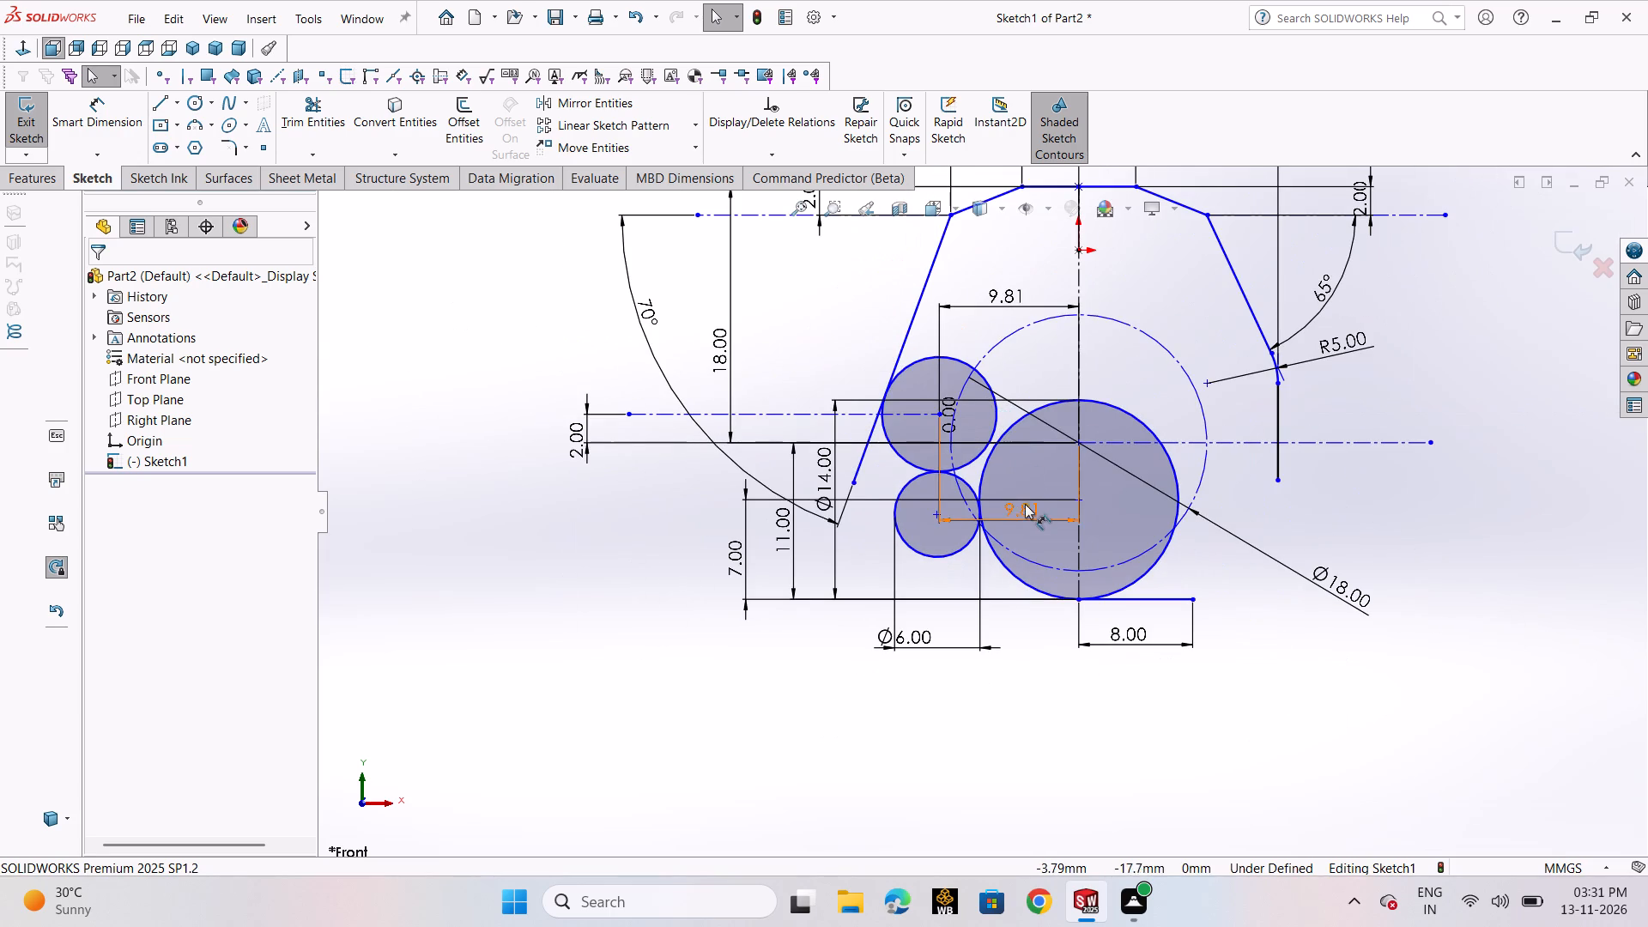
Reposition the lower circle's 9.81 mm horizontal dimension below the profile, clear of the sketch geometry.
left_click_drag(1025, 512, 1035, 726)
left_click(1212, 730)
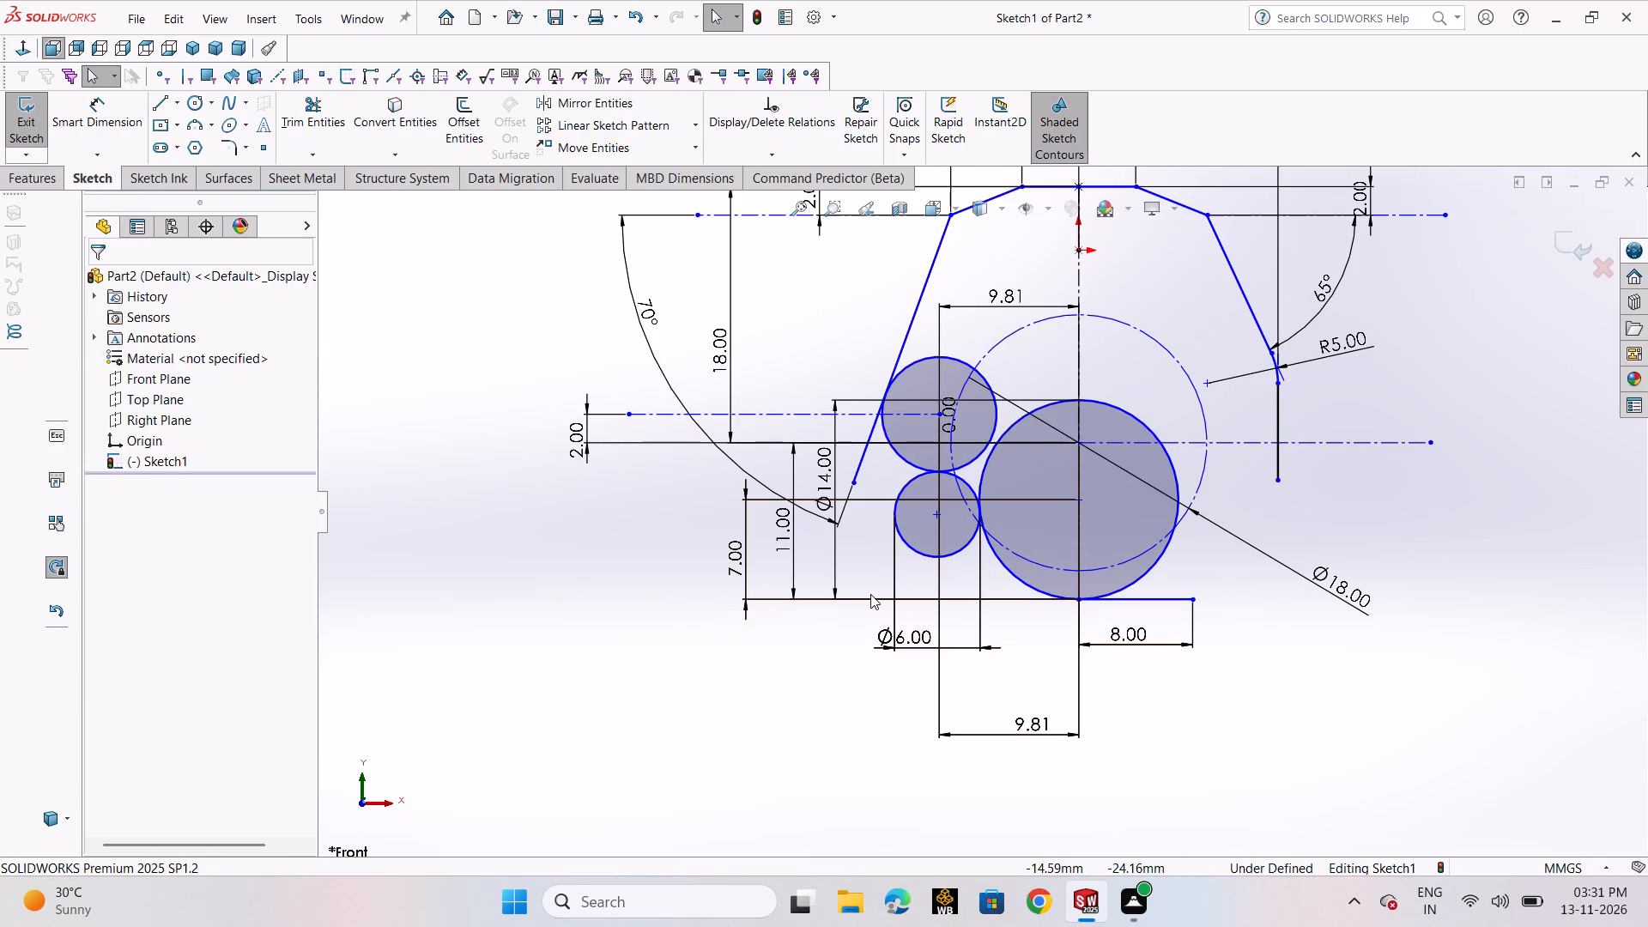
Trim the lower end of the 70° slanted line back to the upper circle.
left_click(330, 114)
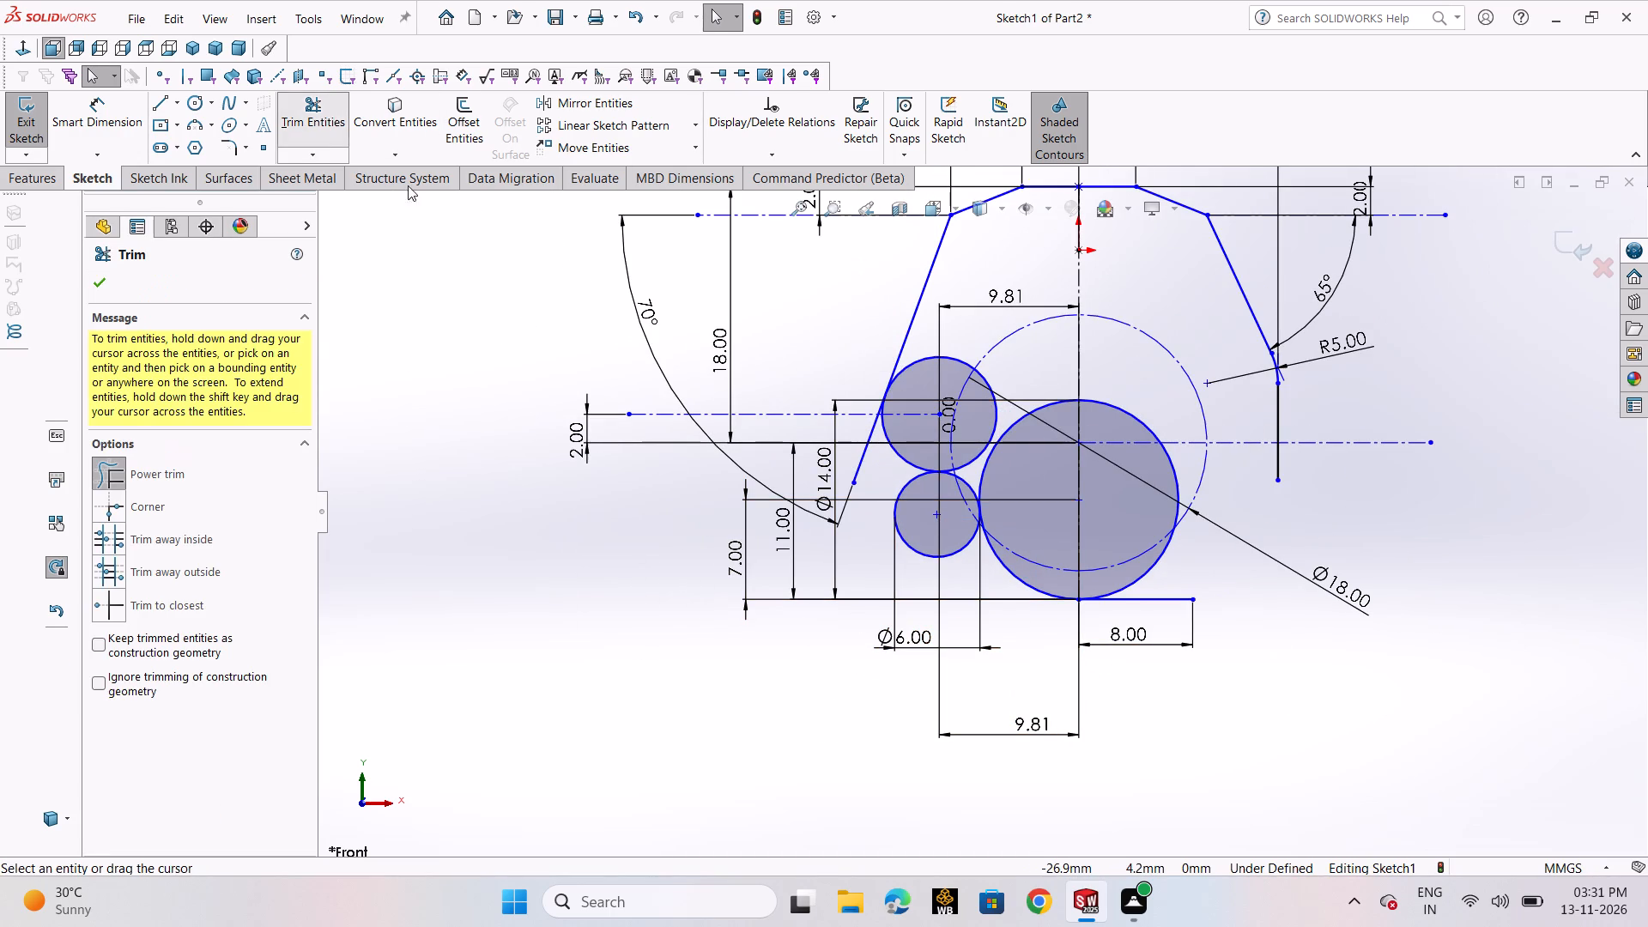
scroll(1131, 428, "down", 2)
left_click_drag(772, 500, 754, 499)
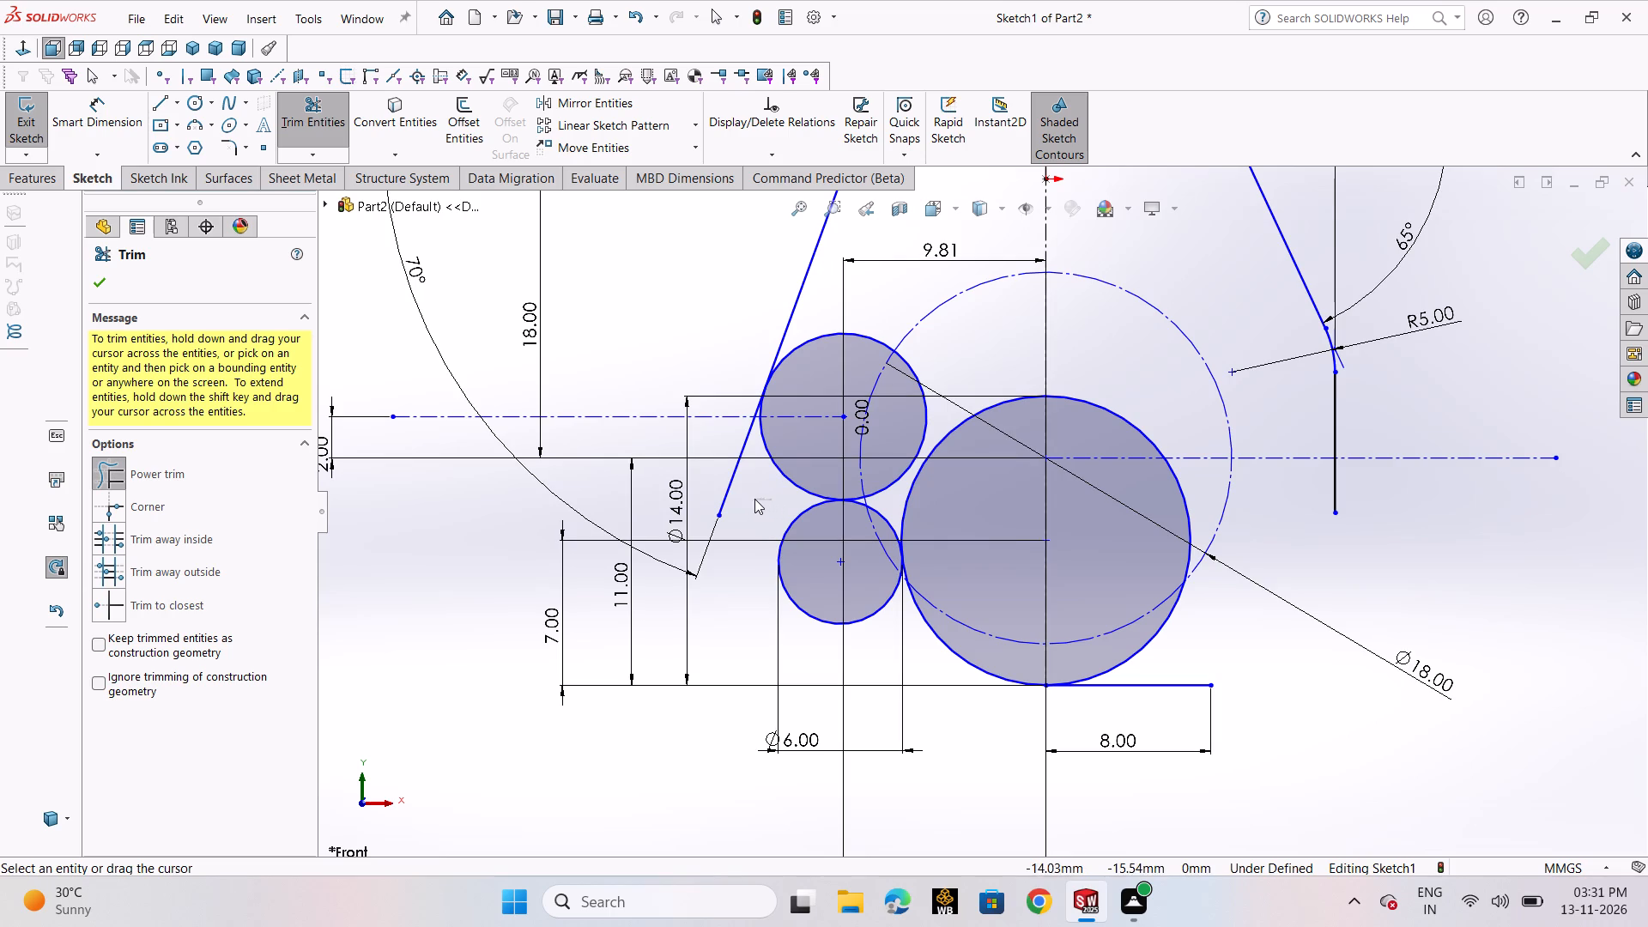
left_click_drag(754, 499, 721, 481)
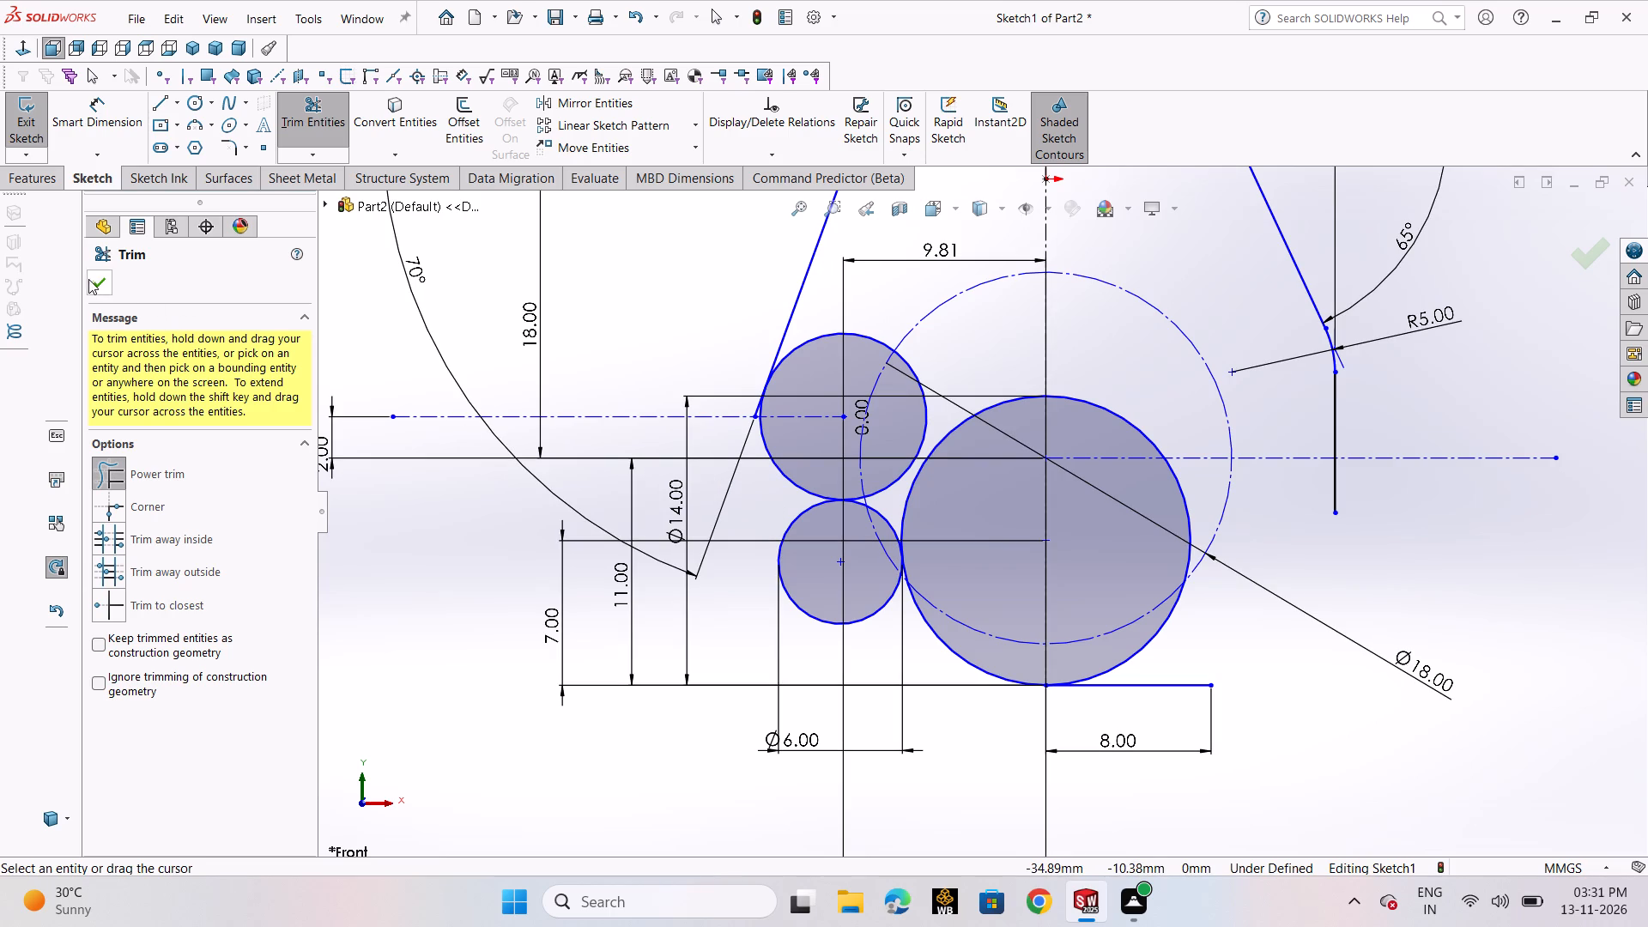
left_click(88, 279)
Add a Tangent relation between the 70° slanted line and the upper circle.
left_click(709, 153)
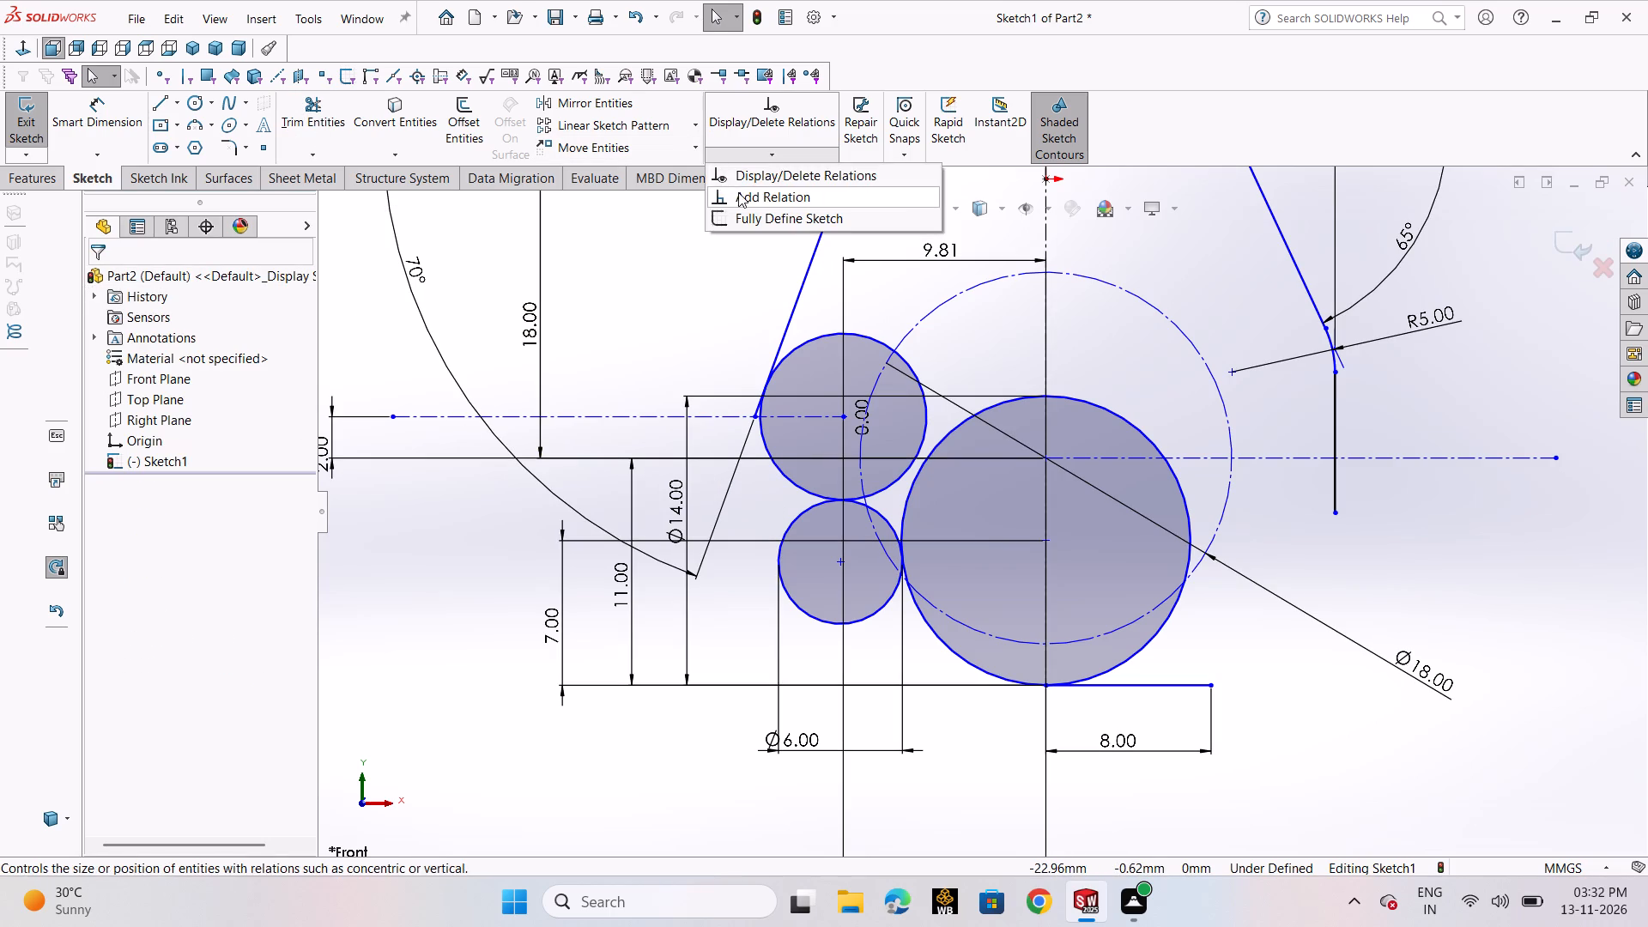
left_click(738, 192)
left_click(801, 297)
left_click(814, 337)
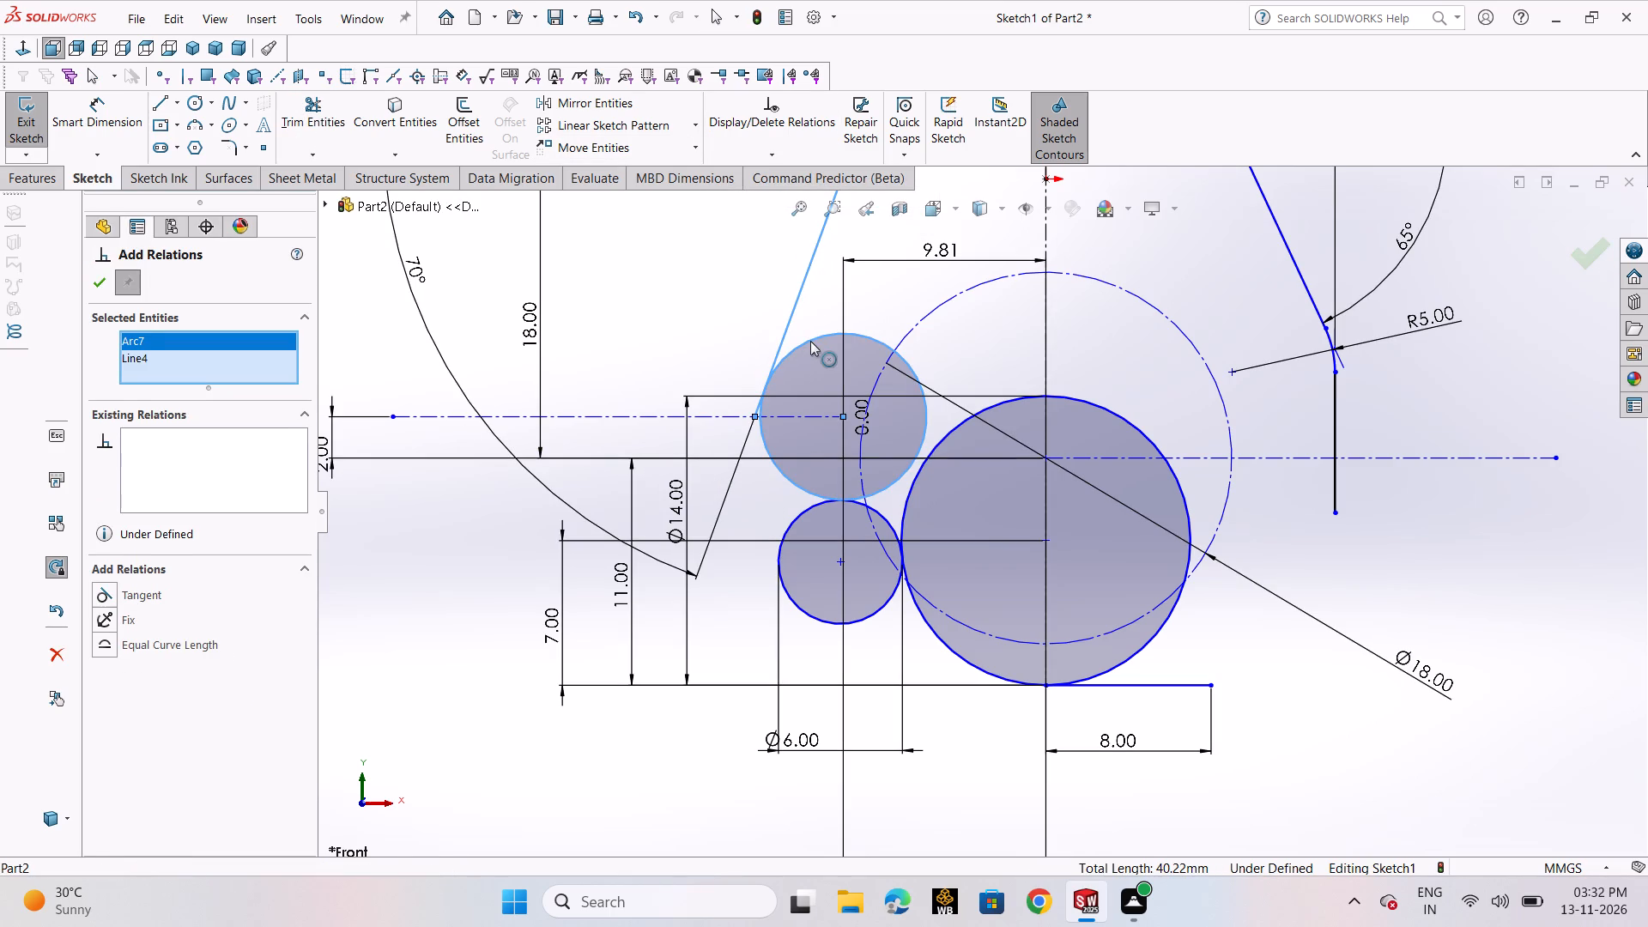
left_click(149, 600)
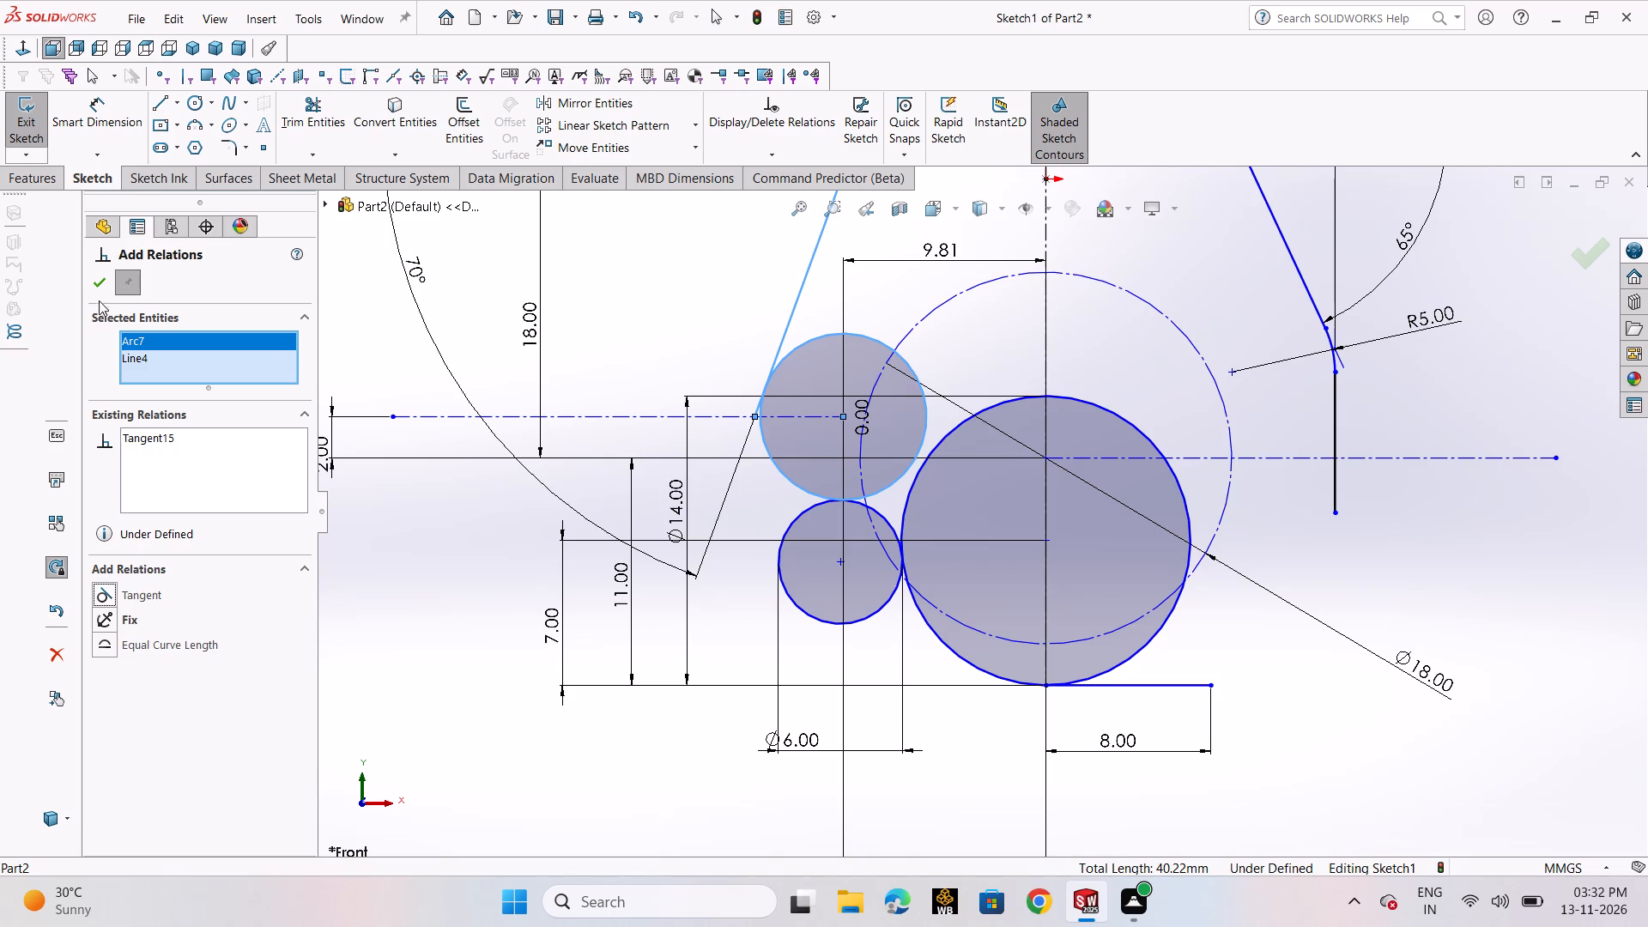
left_click(102, 288)
left_click(661, 332)
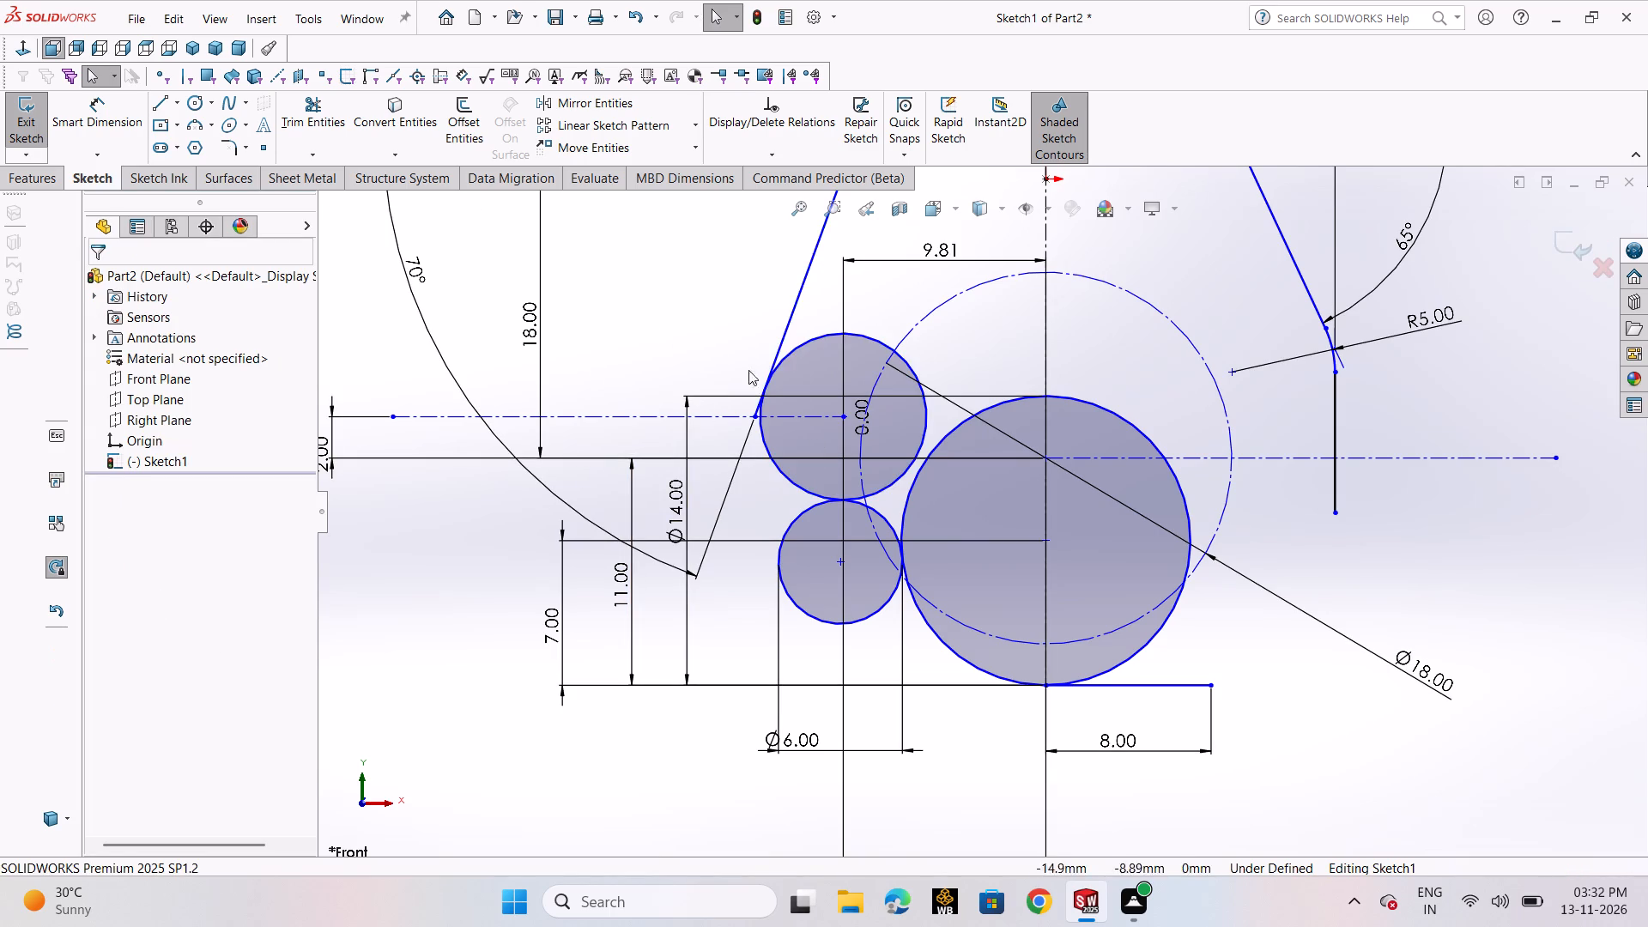
Trim the slanted line's short leftover end beyond its tangent point on the upper circle.
left_click(306, 111)
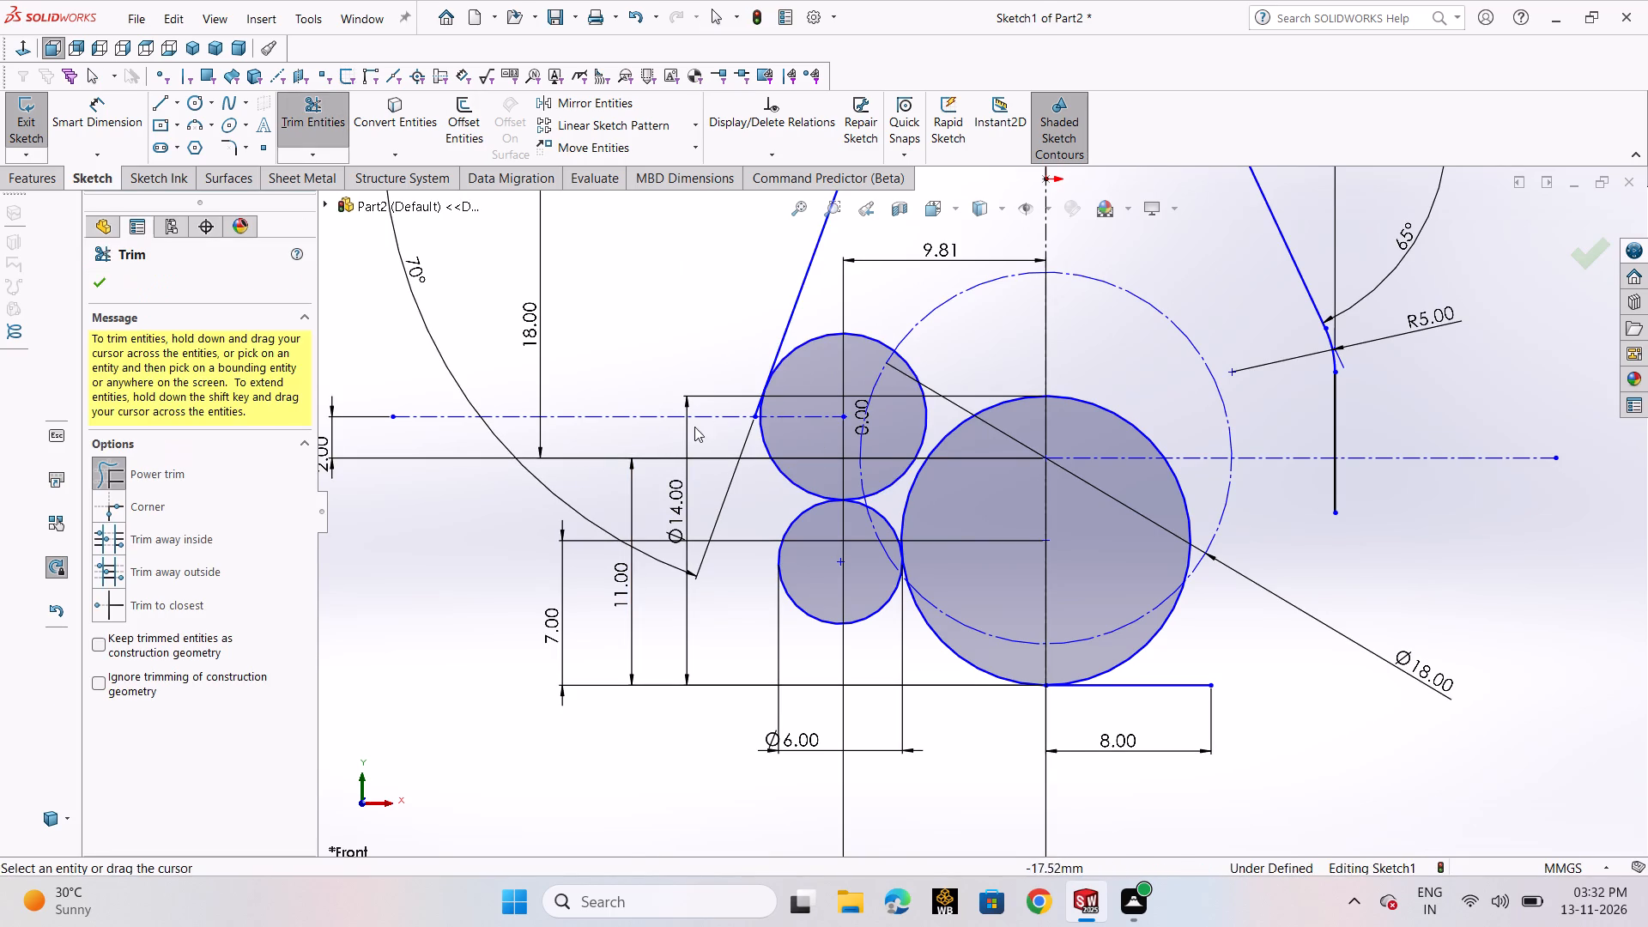
scroll(776, 445, "down", 8)
left_click_drag(797, 379, 808, 407)
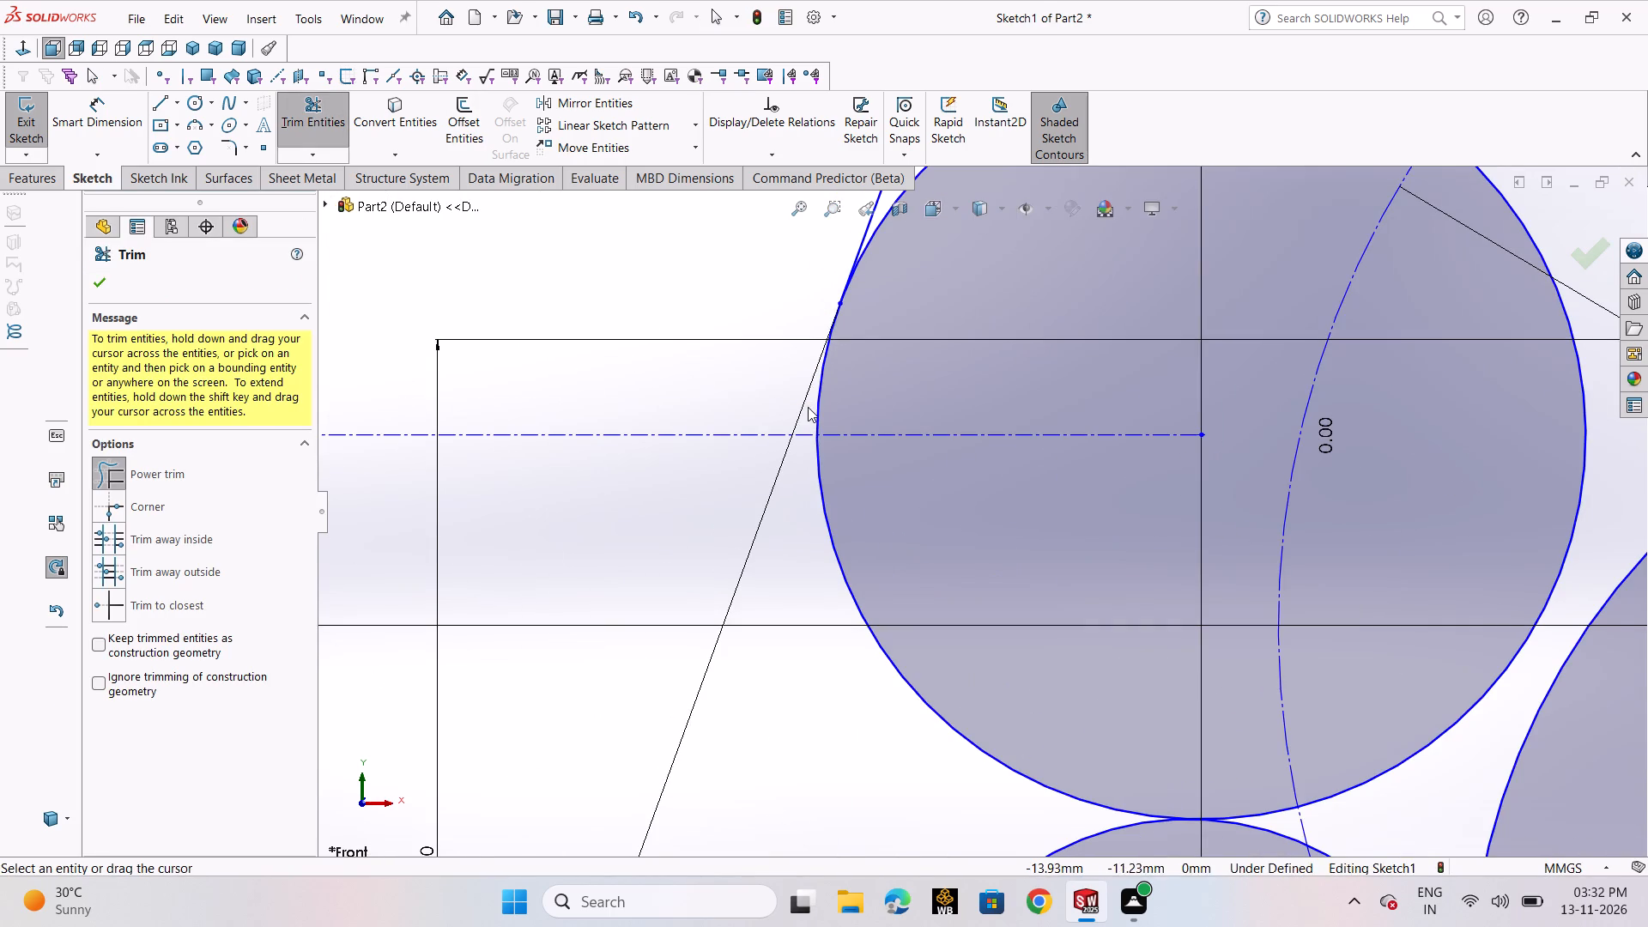
Trim the upper circle to the outer arc running from the slanted line to the small lower circle.
scroll(877, 308, "up", 8)
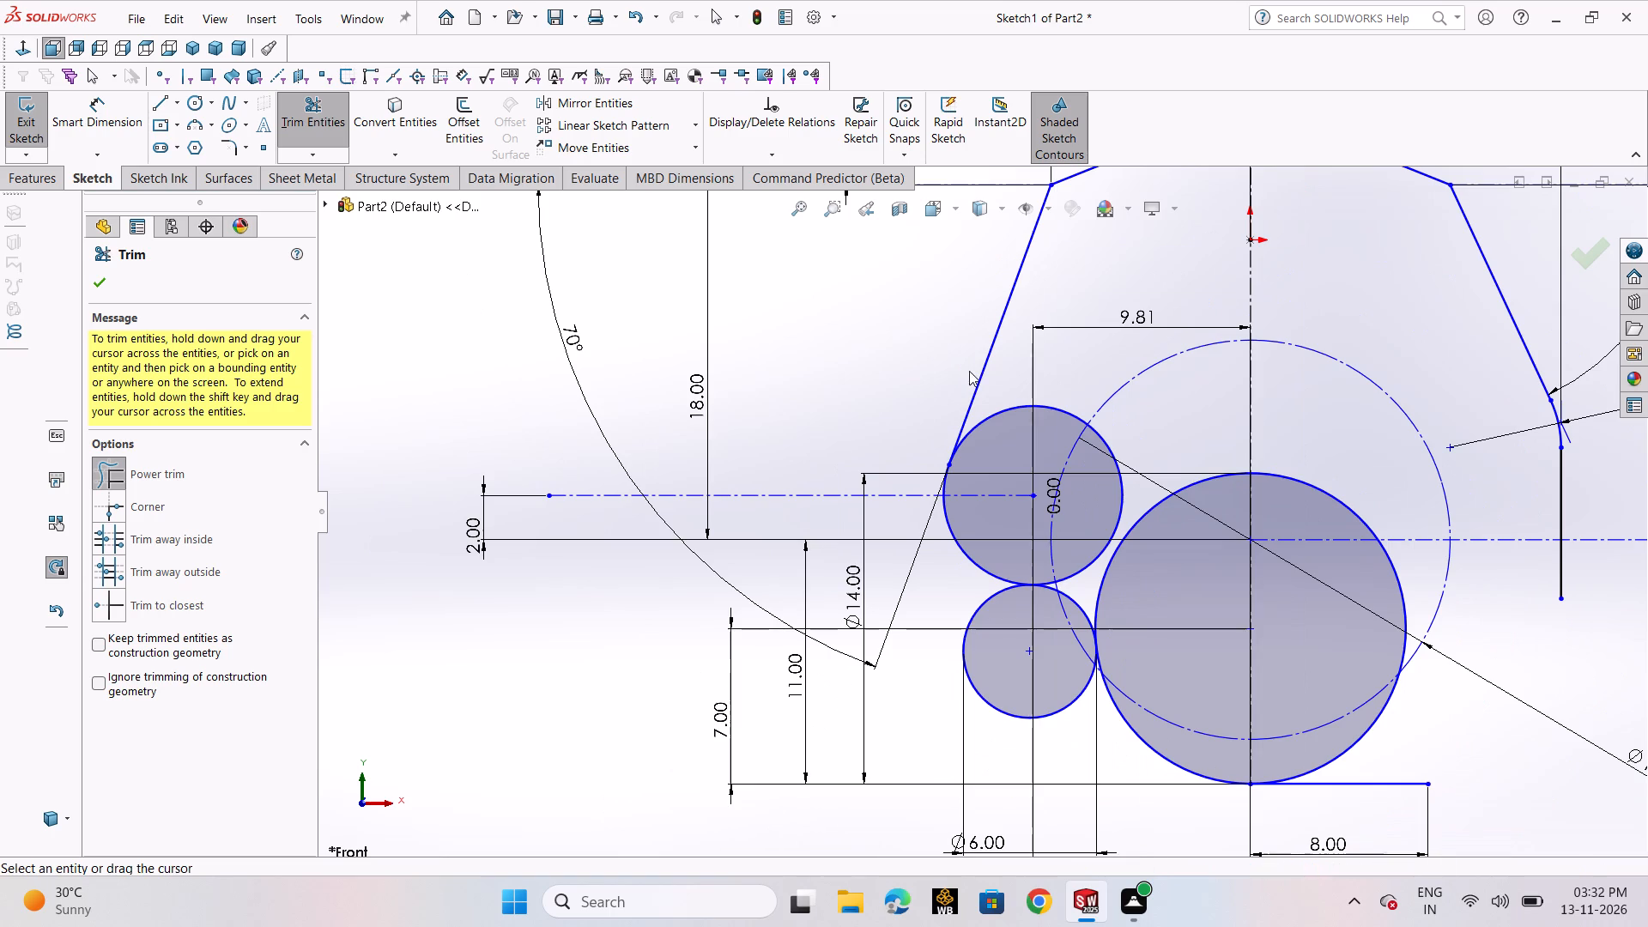
left_click_drag(1037, 373, 1045, 419)
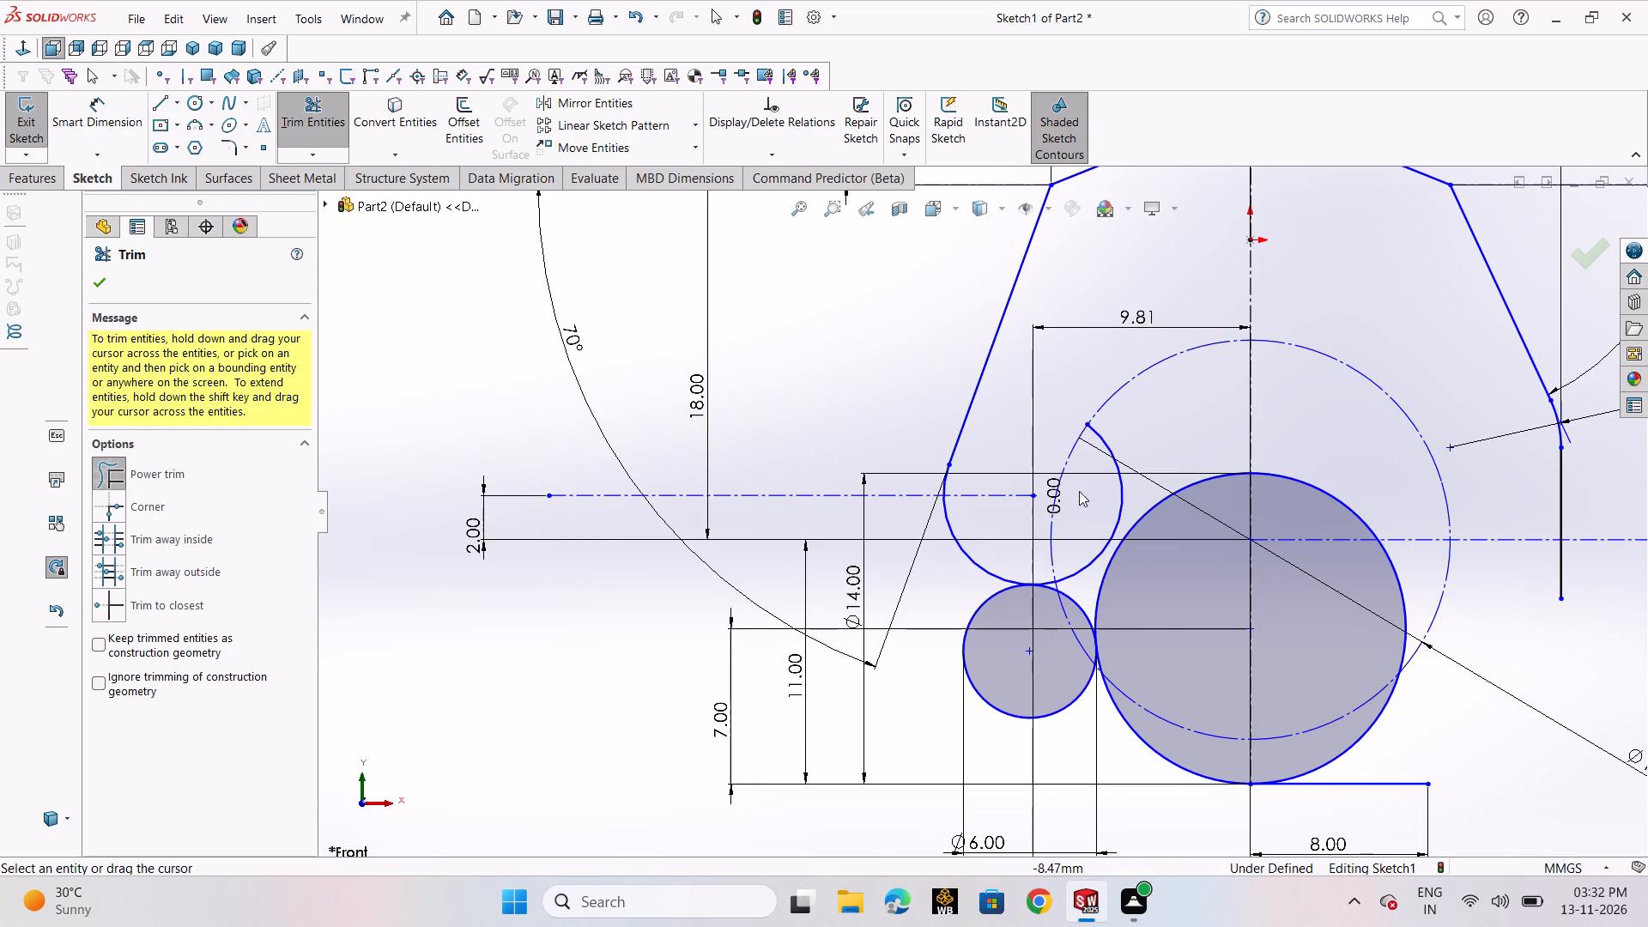
left_click_drag(1100, 506, 1125, 470)
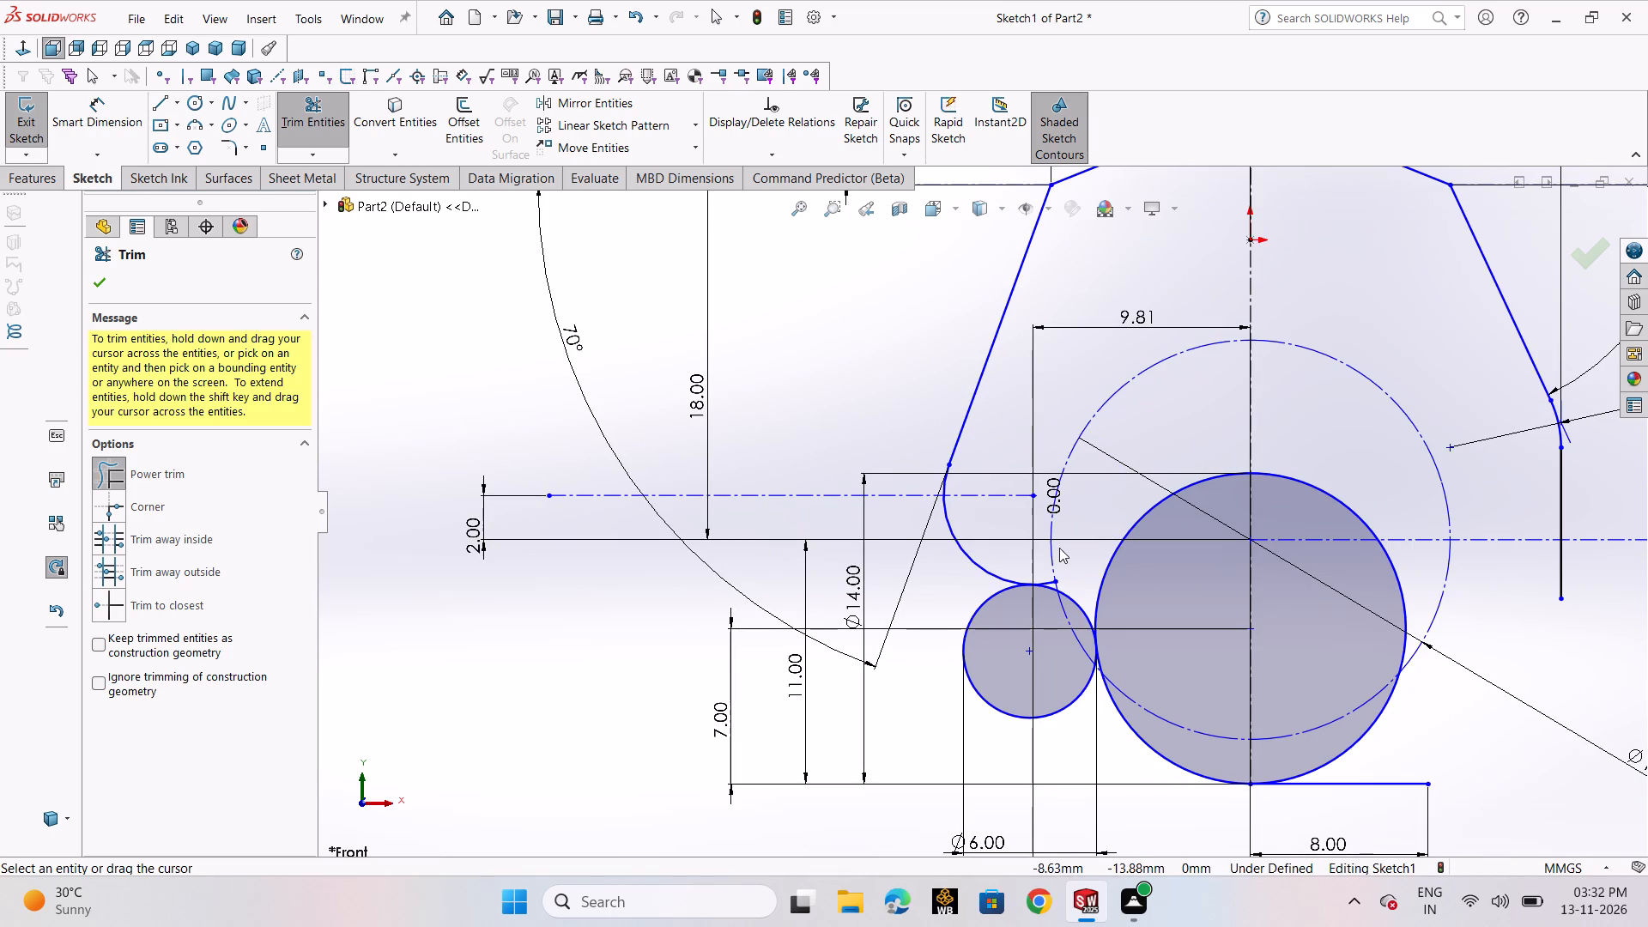
scroll(1057, 548, "down", 6)
scroll(1027, 585, "up", 1)
scroll(1027, 585, "down", 2)
left_click_drag(986, 616, 997, 644)
Trim the 14 mm circle to the arc between the 6 mm circle and the start of the bottom horizontal line.
scroll(1148, 575, "up", 9)
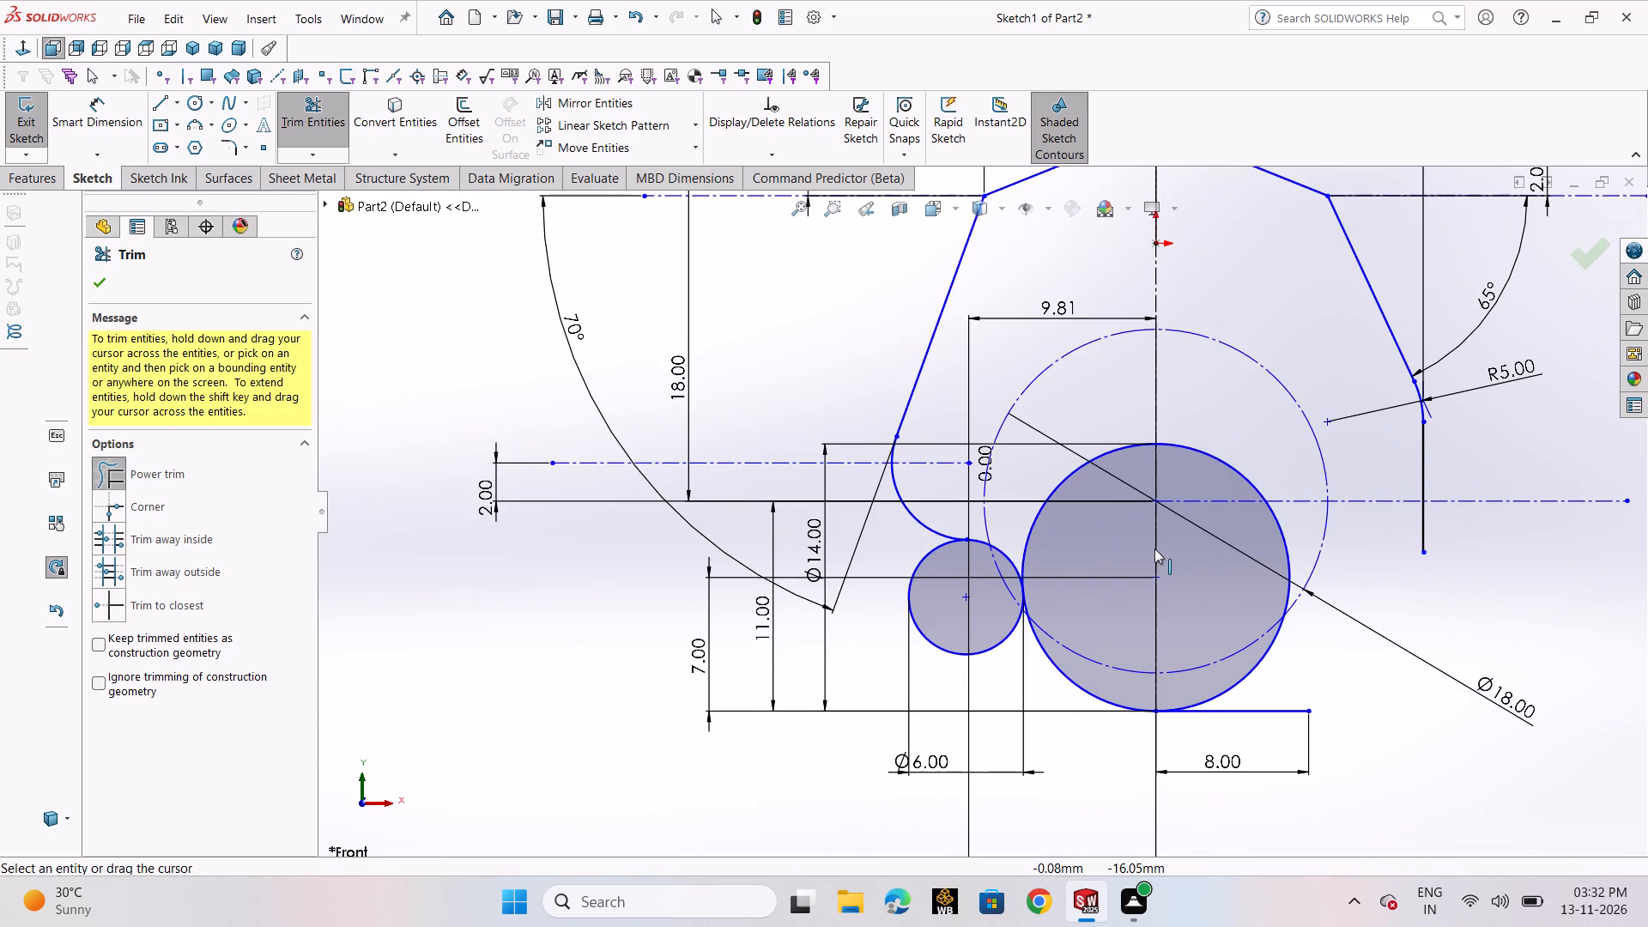
left_click_drag(1015, 521, 1032, 529)
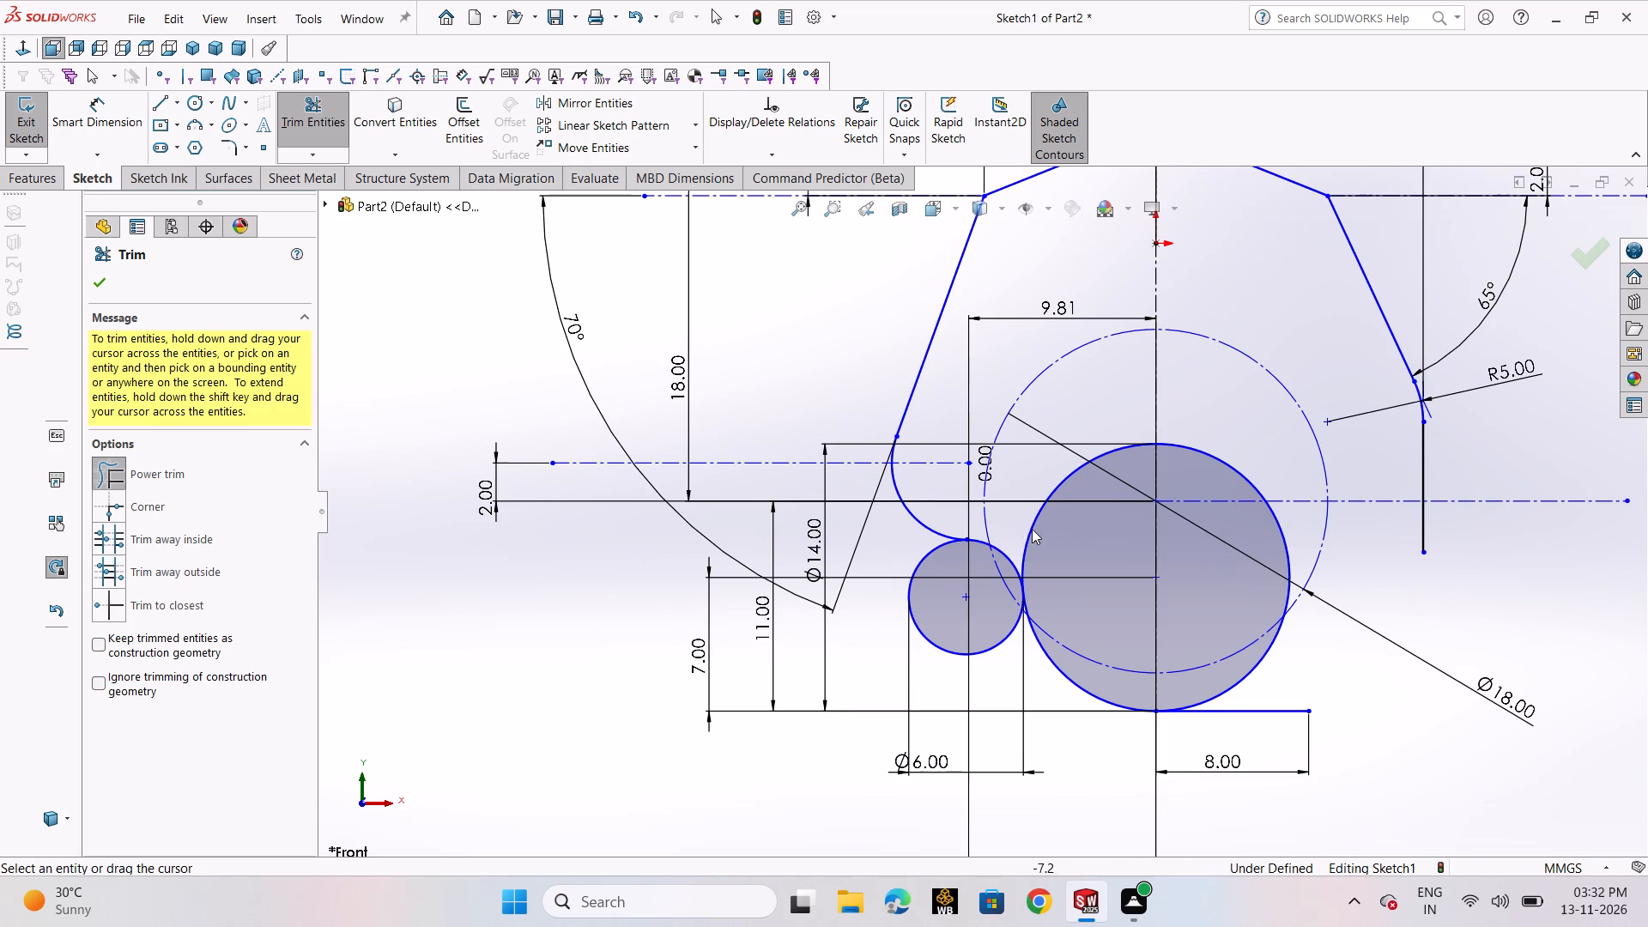
left_click_drag(1032, 529, 1063, 554)
left_click_drag(1255, 453, 1223, 476)
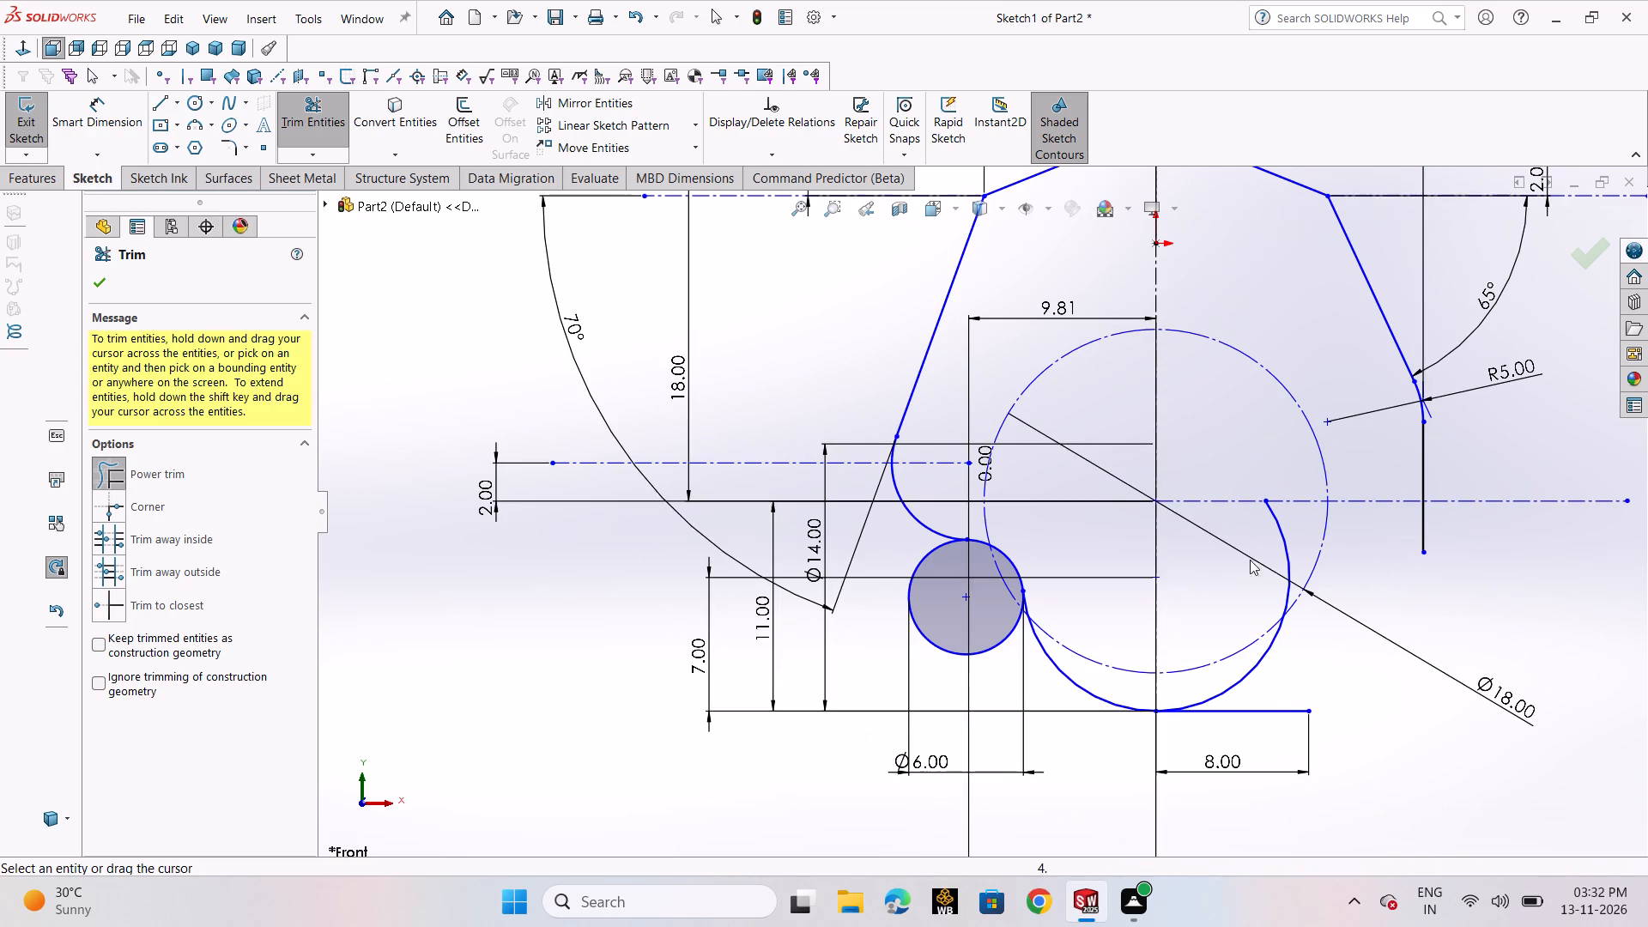
left_click_drag(1269, 571, 1286, 536)
left_click_drag(1265, 661, 1263, 661)
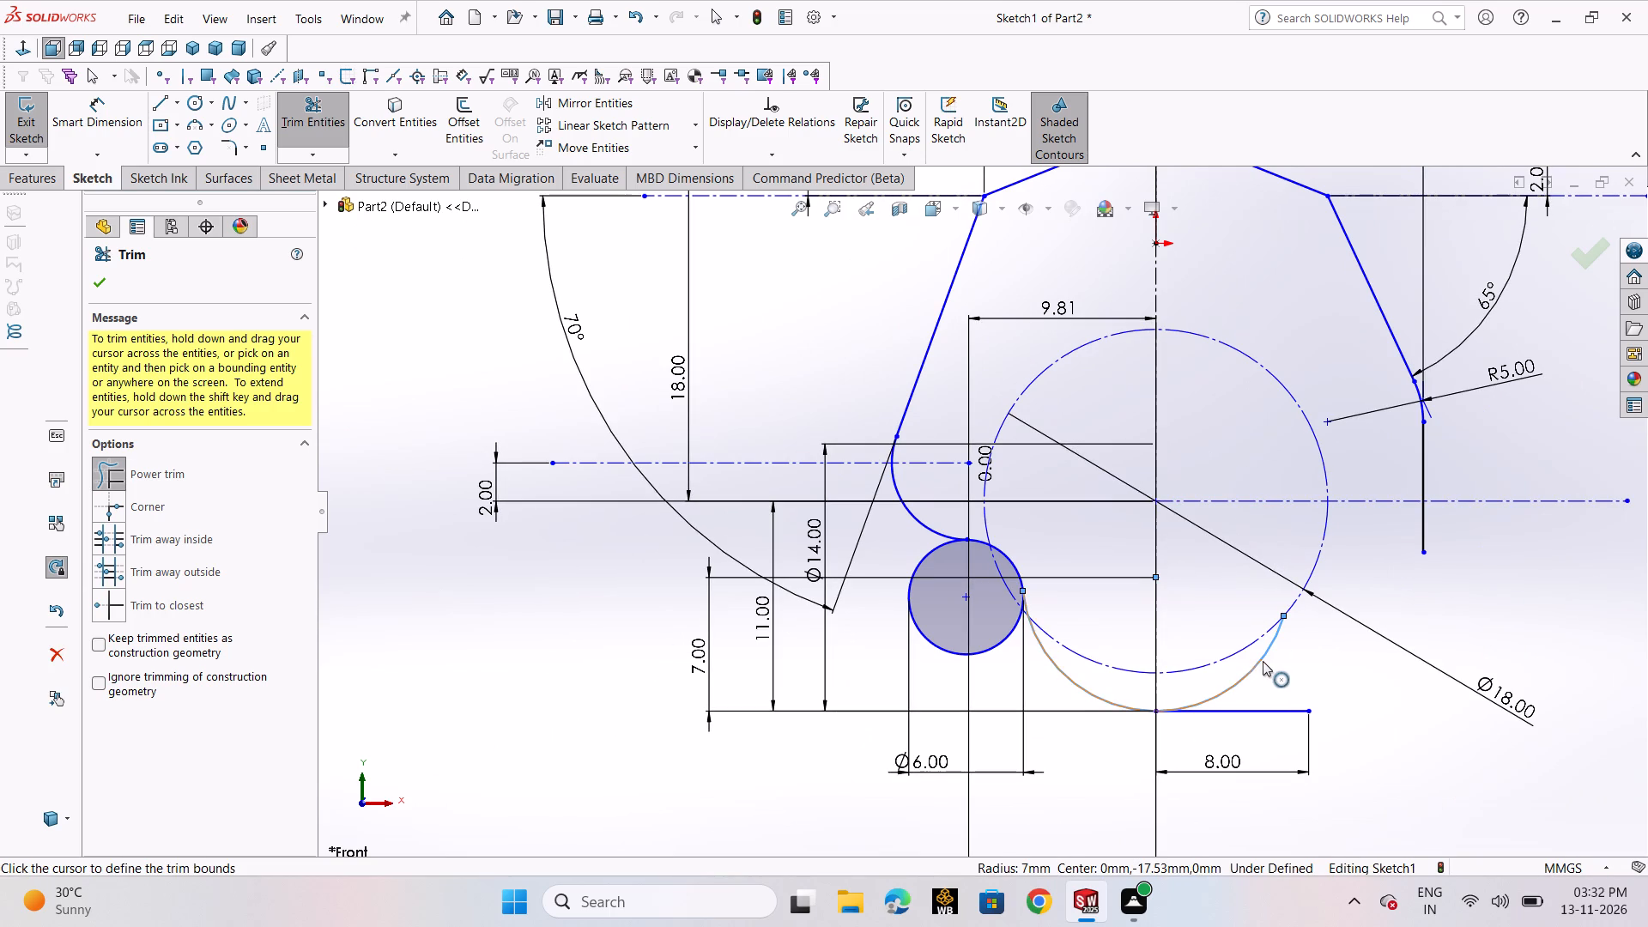
left_click_drag(1263, 661, 1284, 676)
left_click_drag(1278, 676, 1239, 676)
Trim the 6 mm circle to the short arc linking the upper arc and the large lower arc, including the leftover sliver.
left_click_drag(1001, 672, 986, 634)
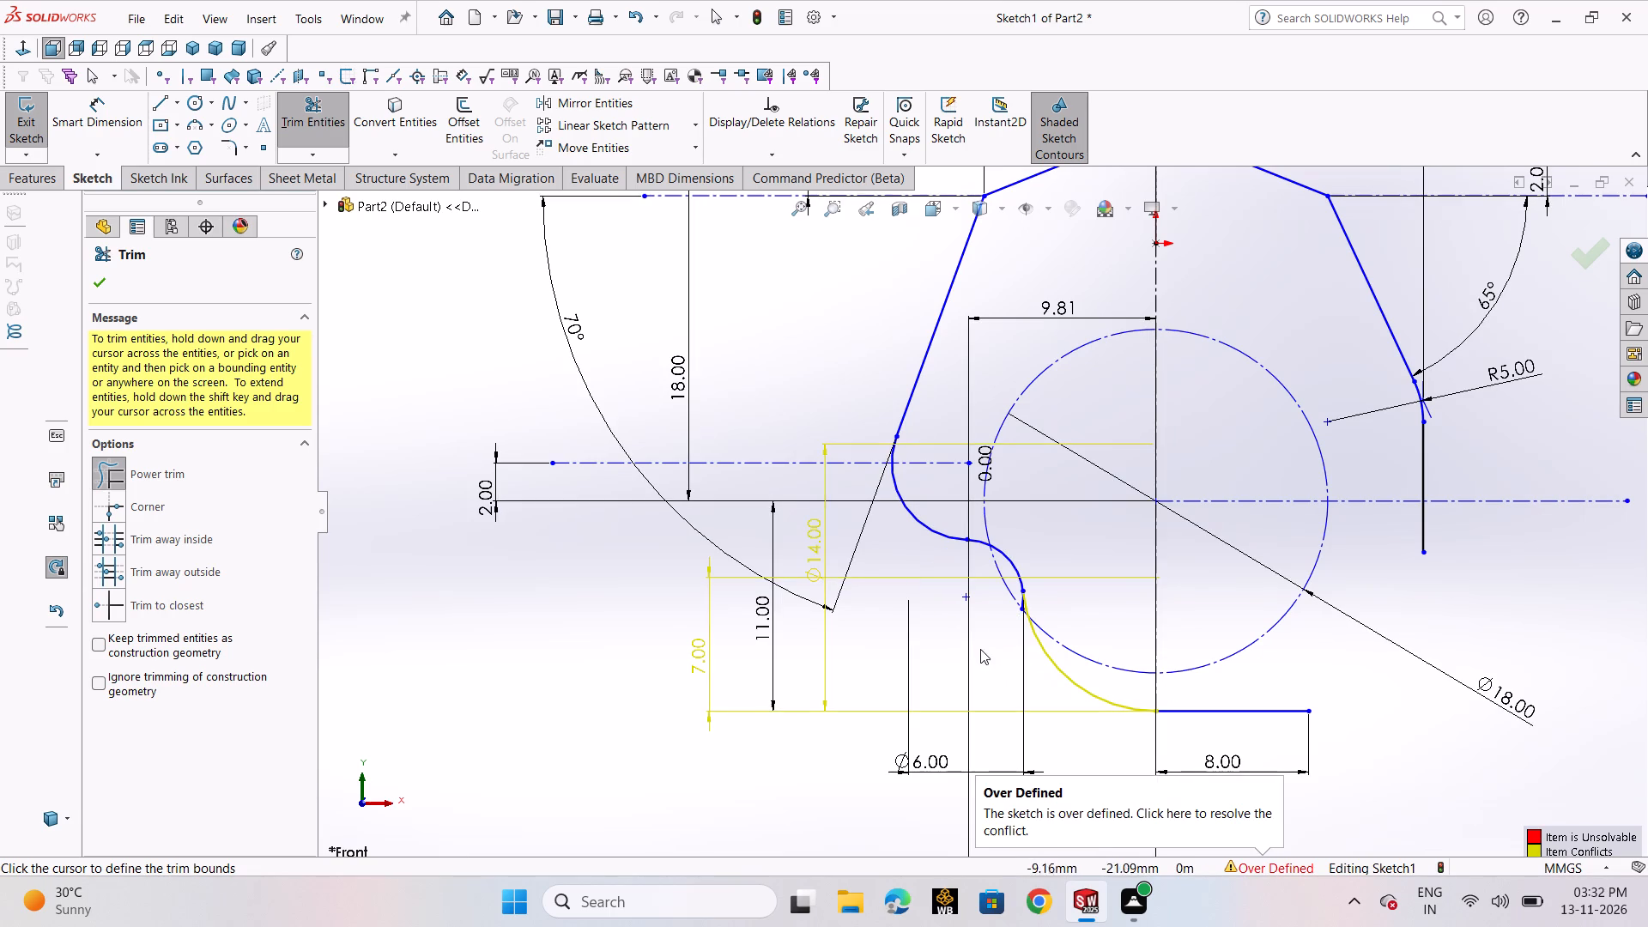
scroll(1033, 586, "down", 13)
left_click_drag(907, 561, 876, 548)
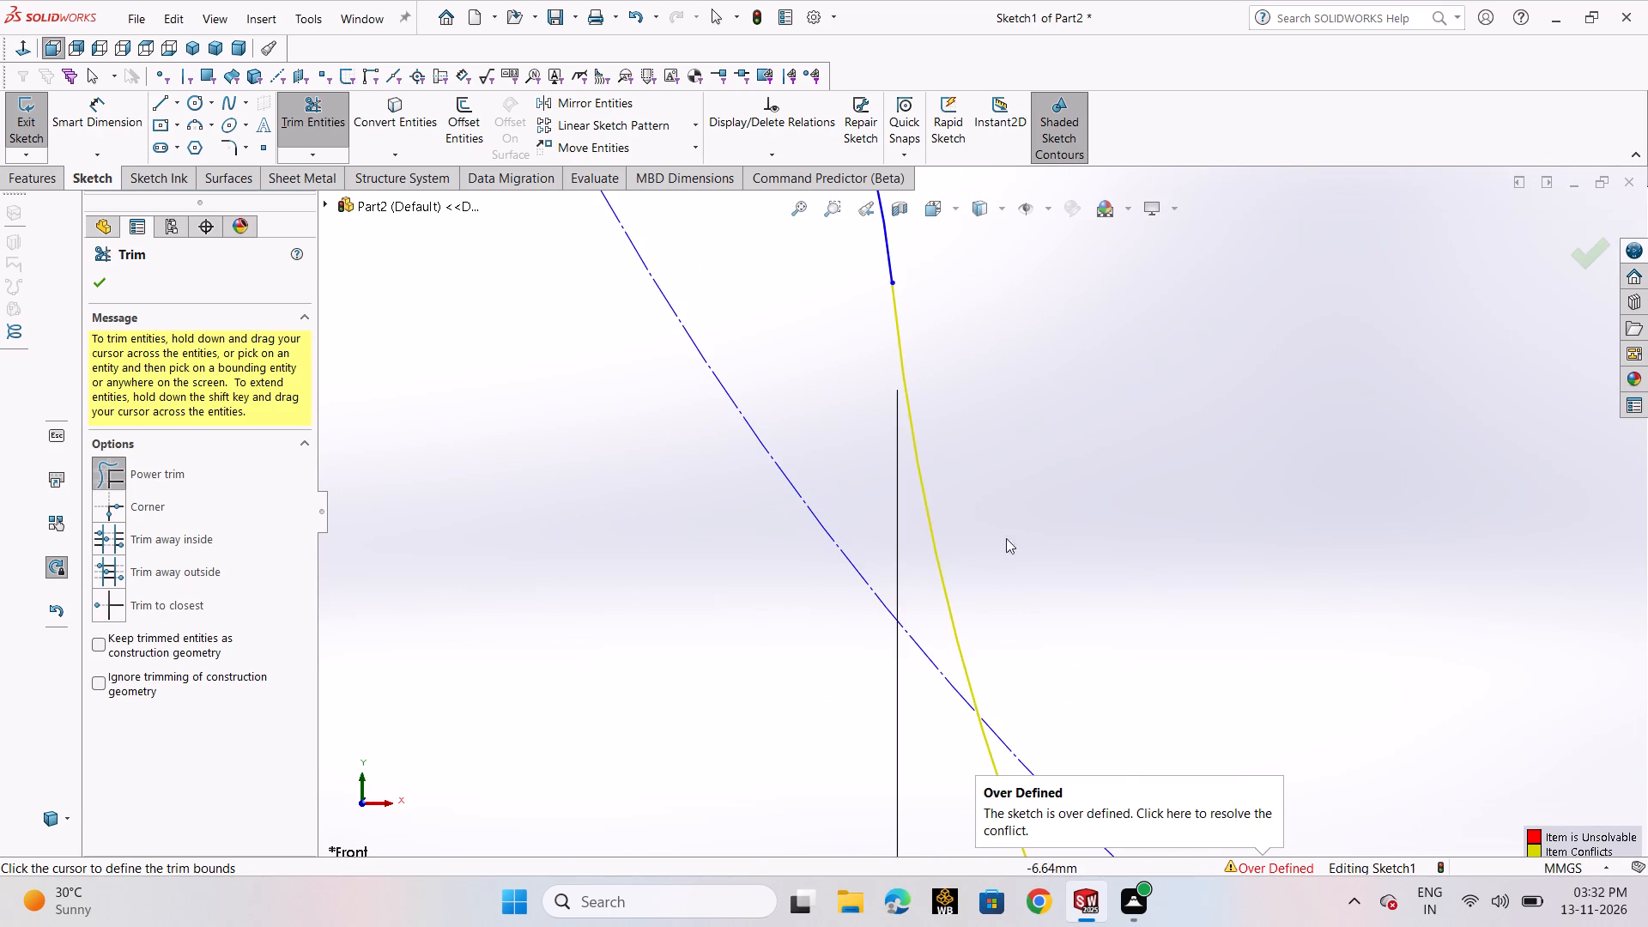
scroll(1021, 532, "up", 6)
scroll(1021, 532, "down", 2)
scroll(1021, 532, "up", 11)
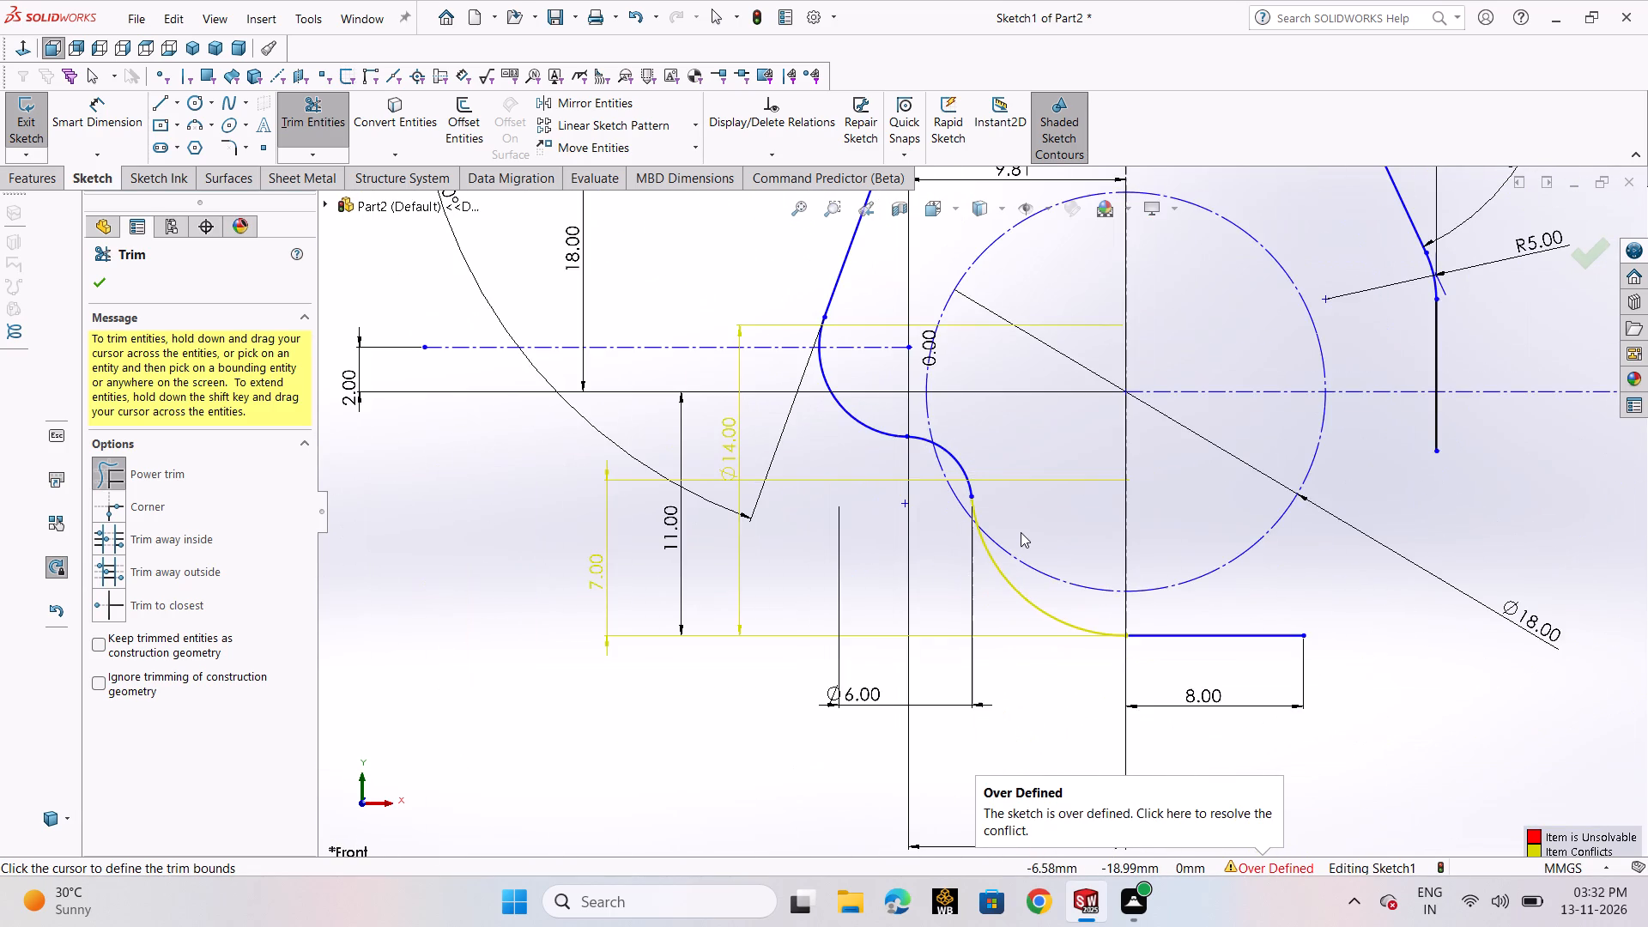
scroll(1021, 532, "up", 3)
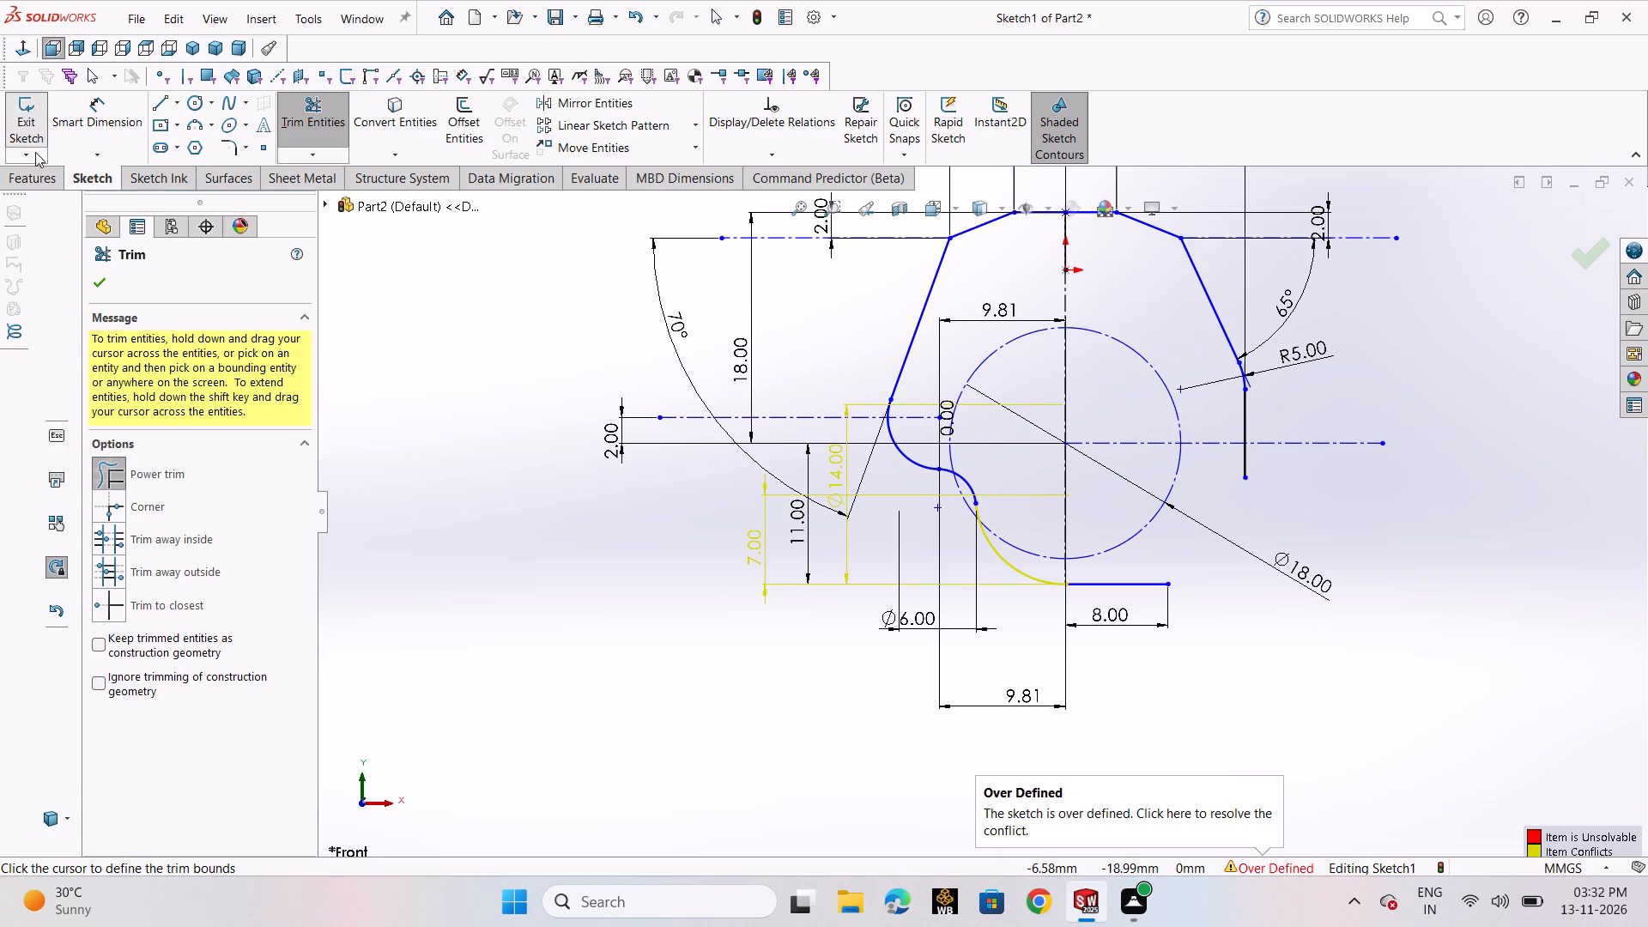
left_click(98, 277)
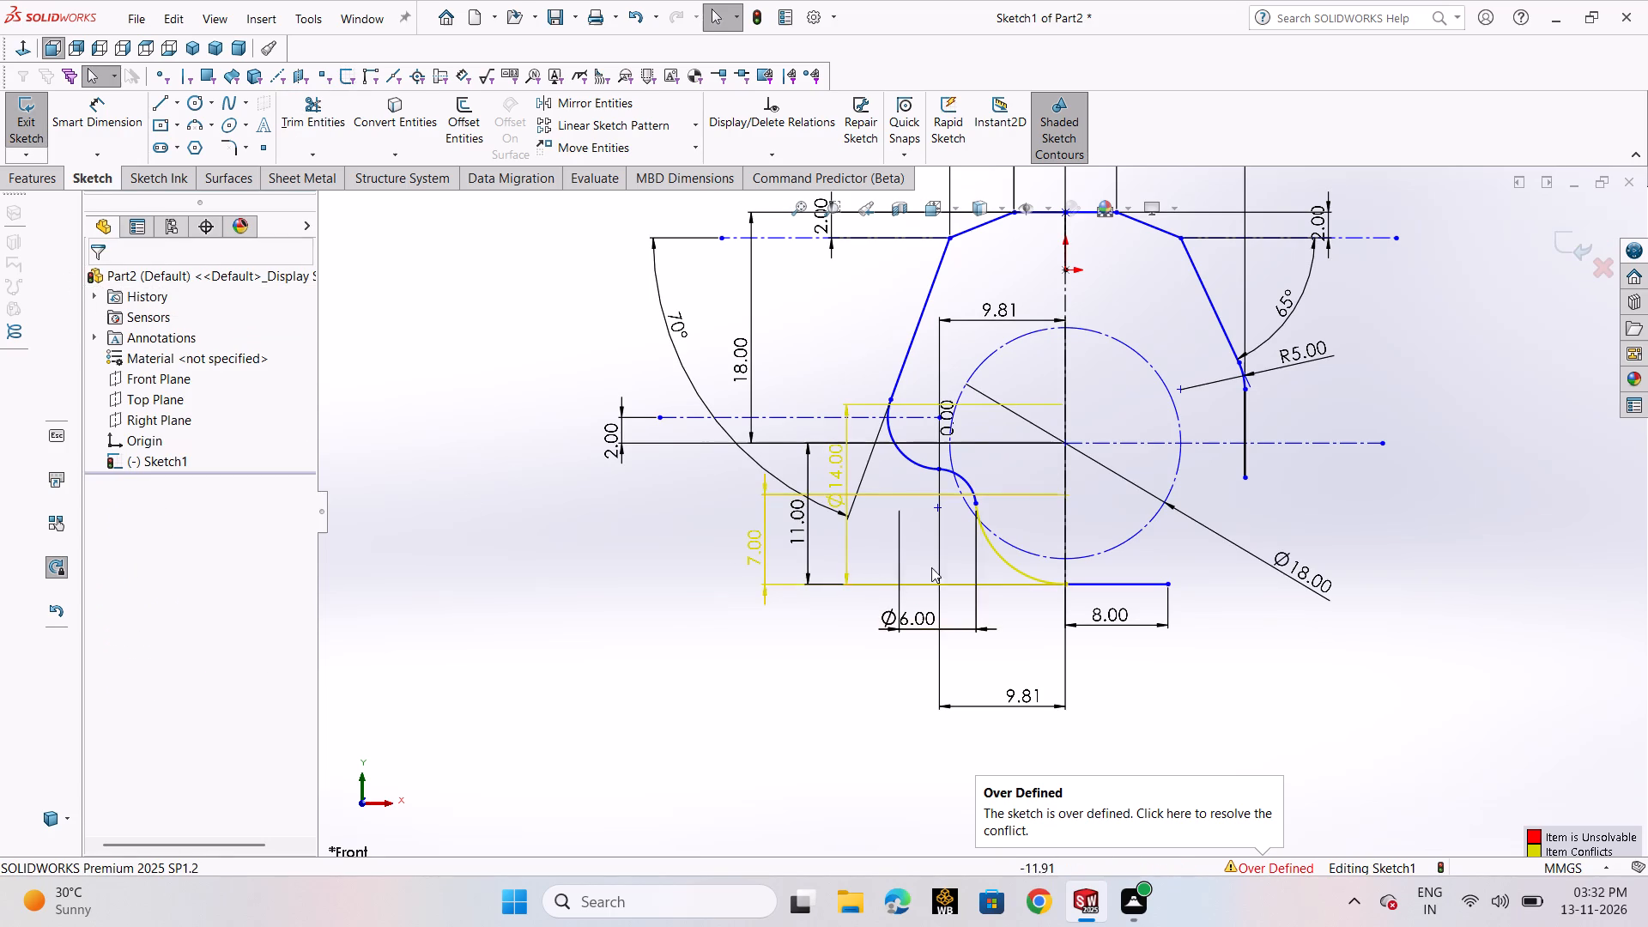
Examine the junctions of the trimmed arcs and the dimensions around the lower part of the profile.
scroll(1030, 519, "down", 6)
scroll(949, 497, "down", 1)
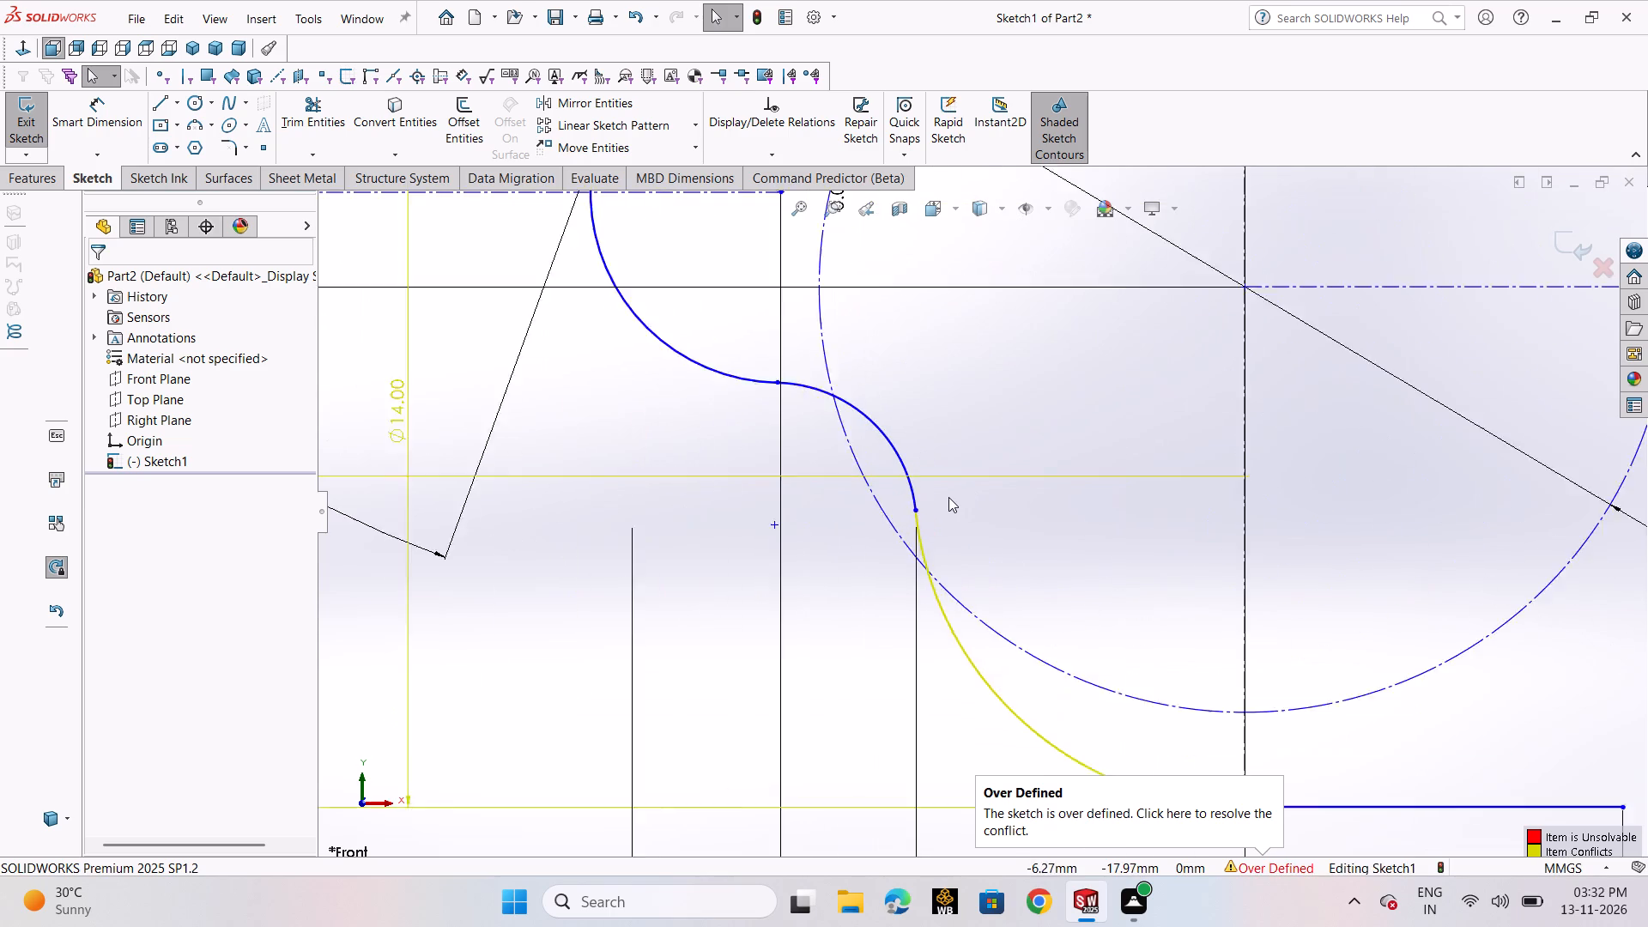
scroll(948, 497, "down", 1)
scroll(966, 502, "up", 7)
scroll(904, 547, "up", 2)
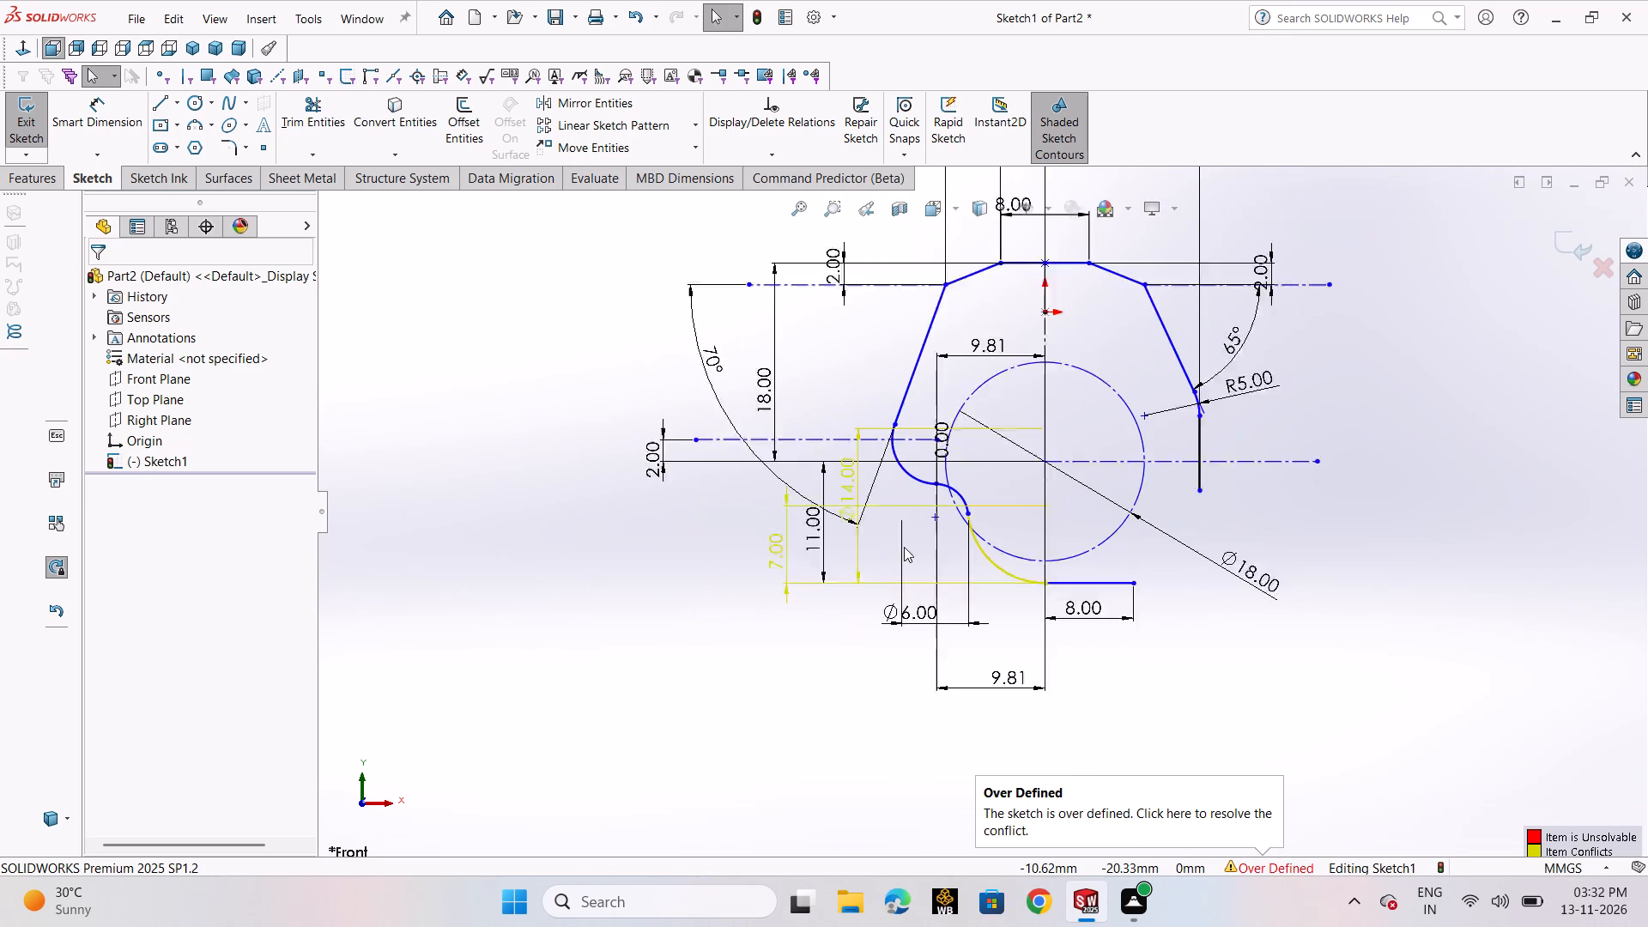
scroll(904, 547, "up", 1)
scroll(913, 534, "down", 4)
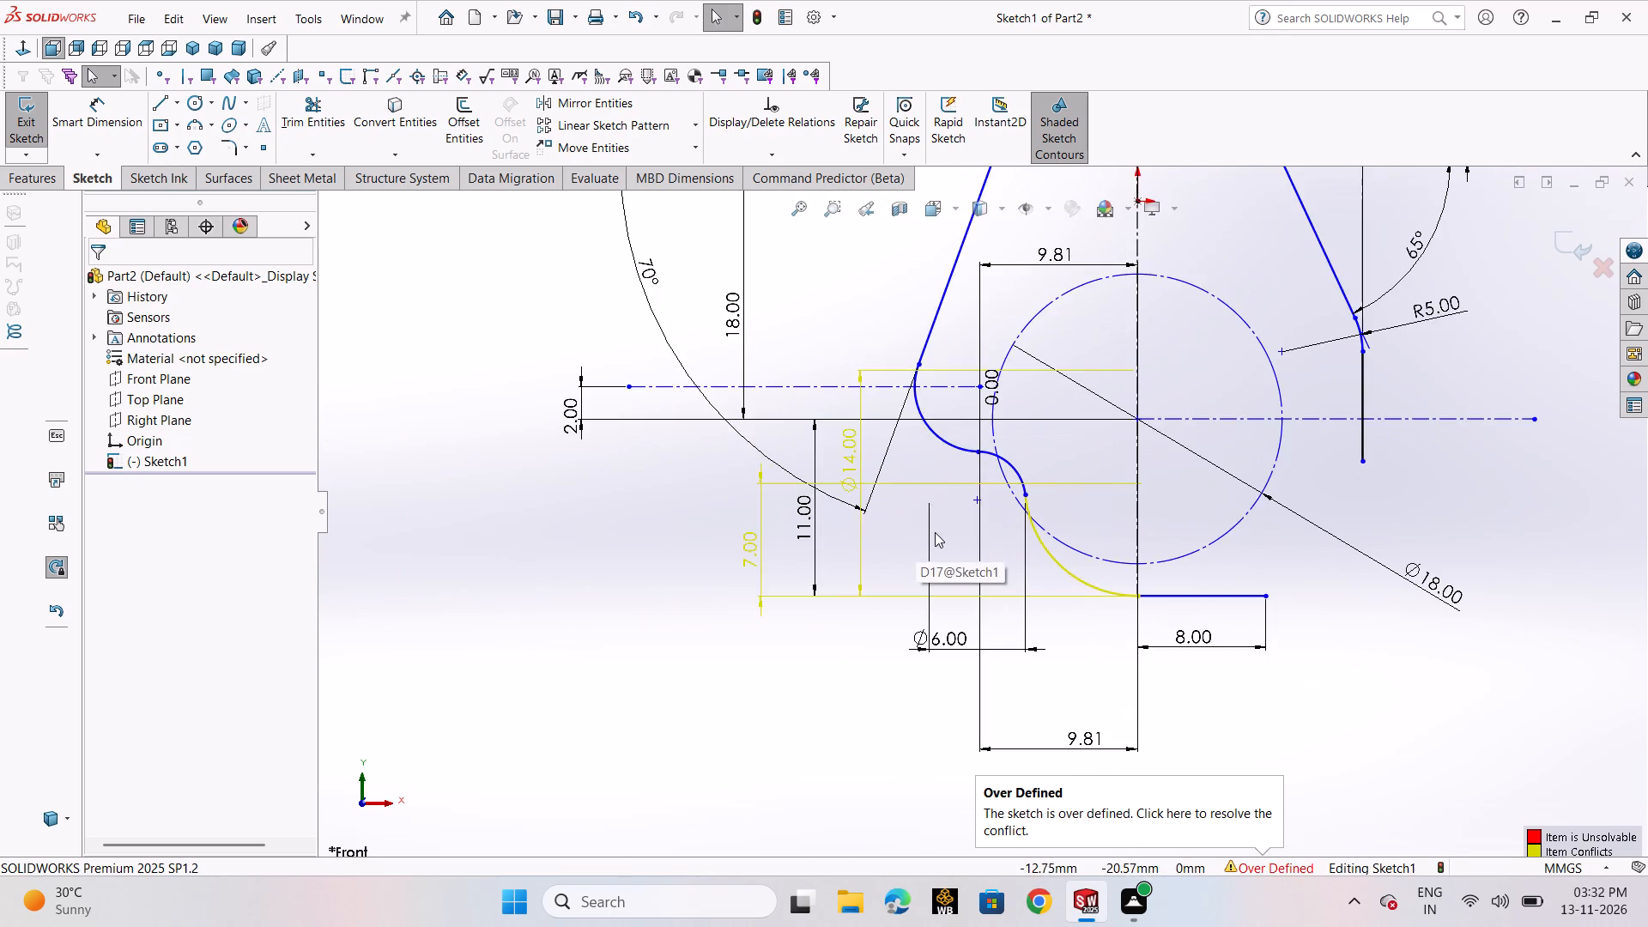
scroll(935, 532, "down", 1)
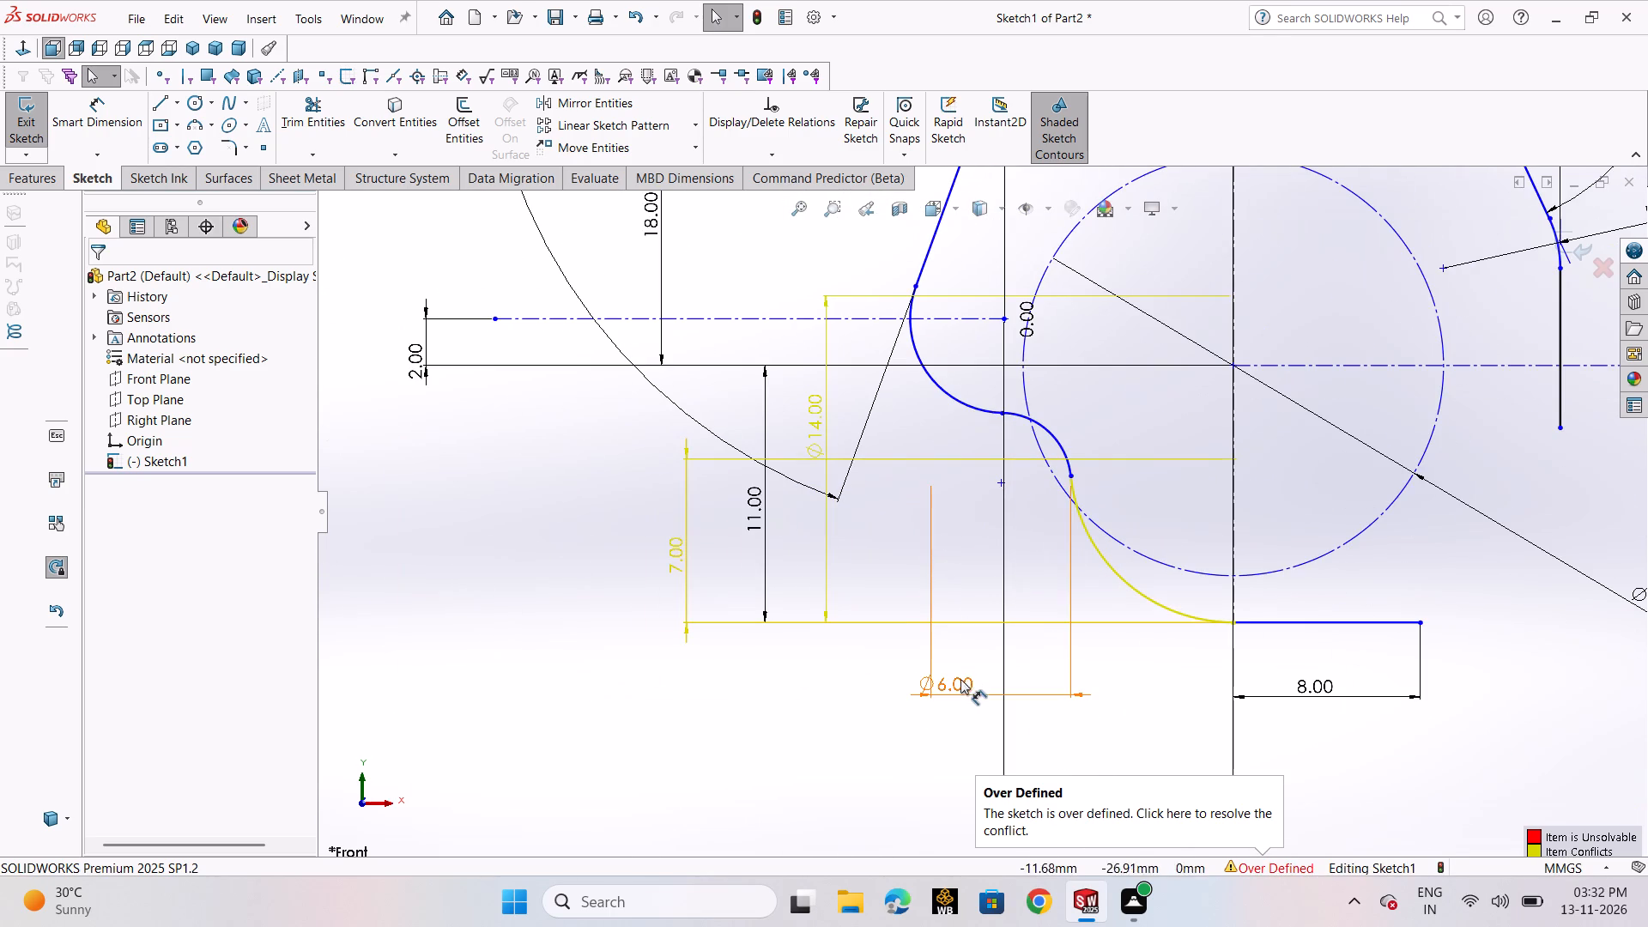
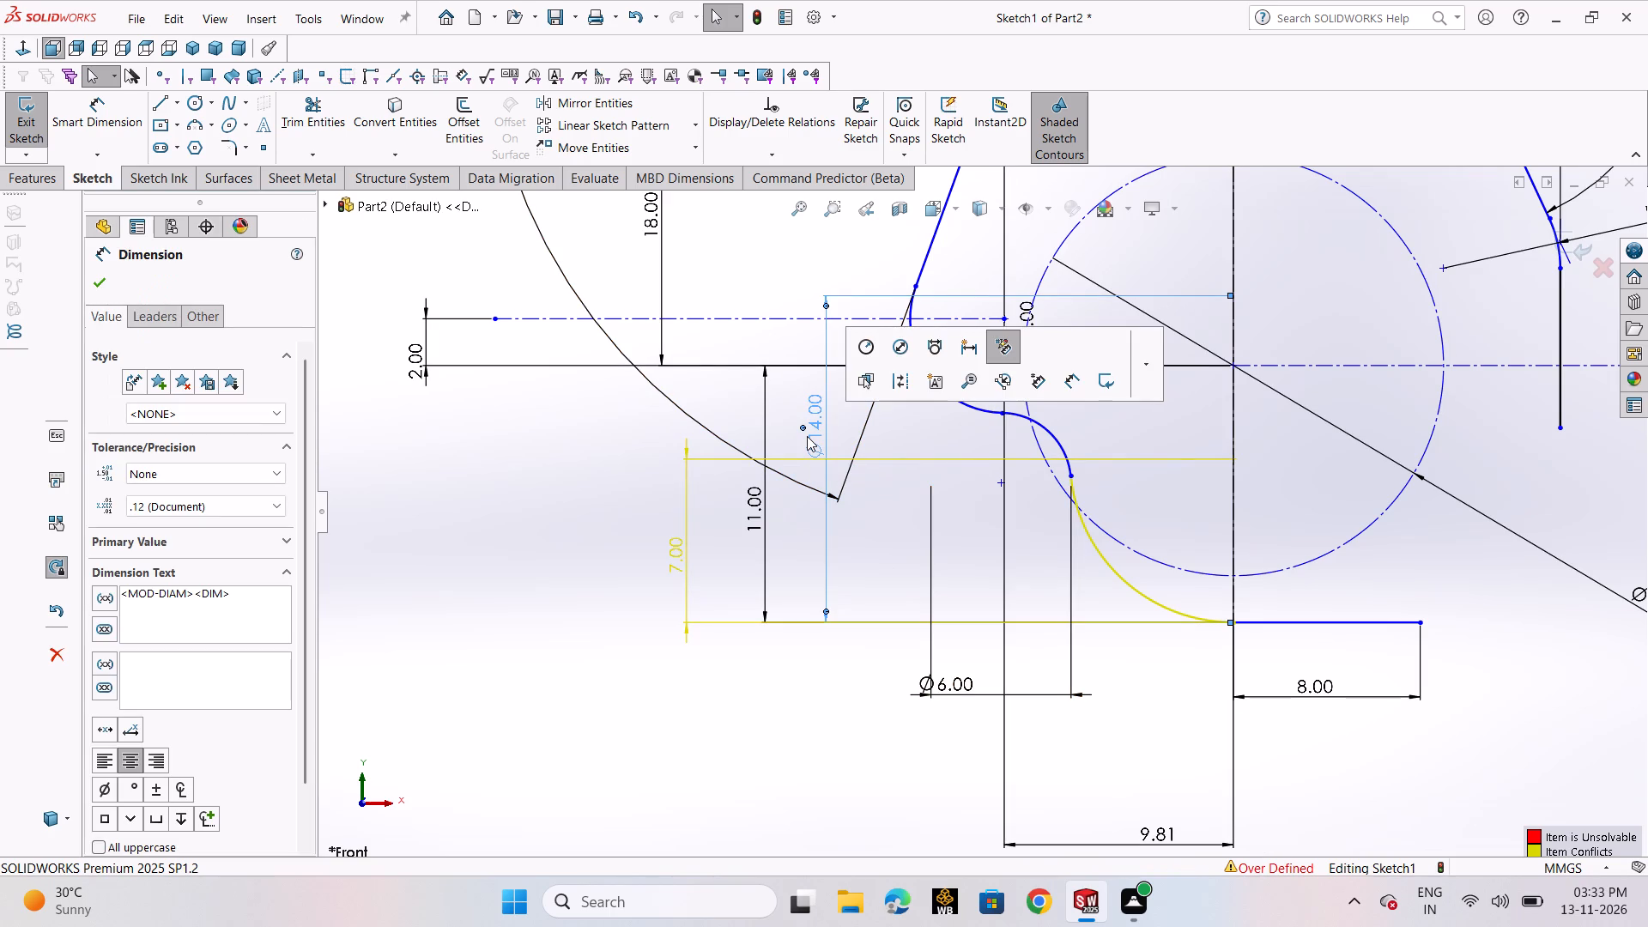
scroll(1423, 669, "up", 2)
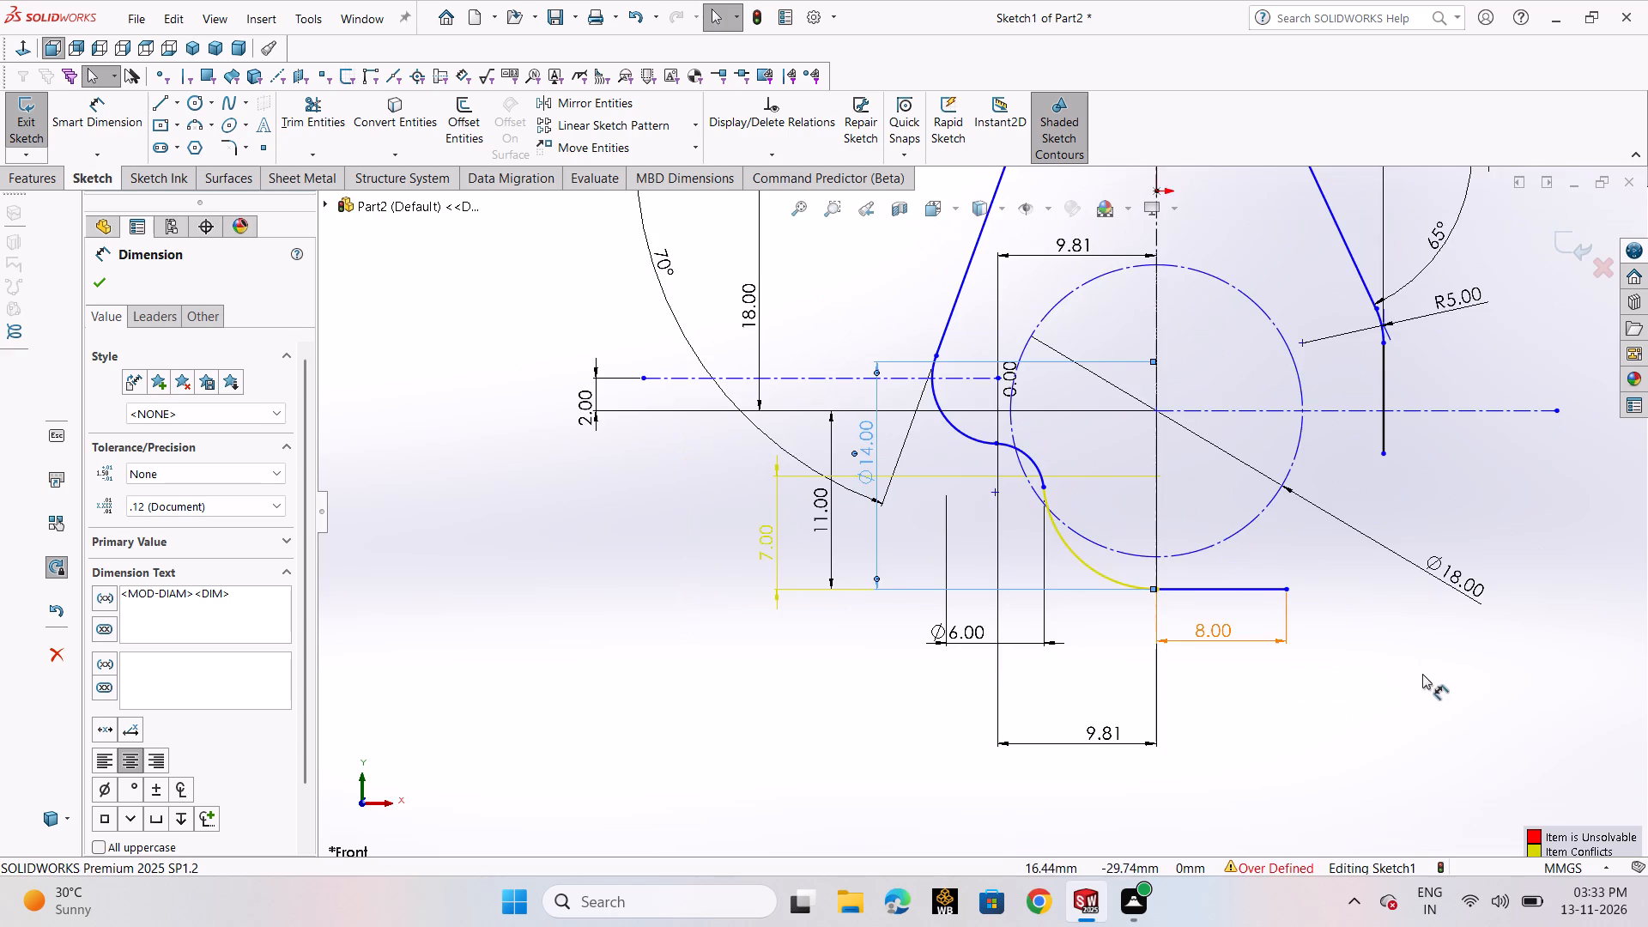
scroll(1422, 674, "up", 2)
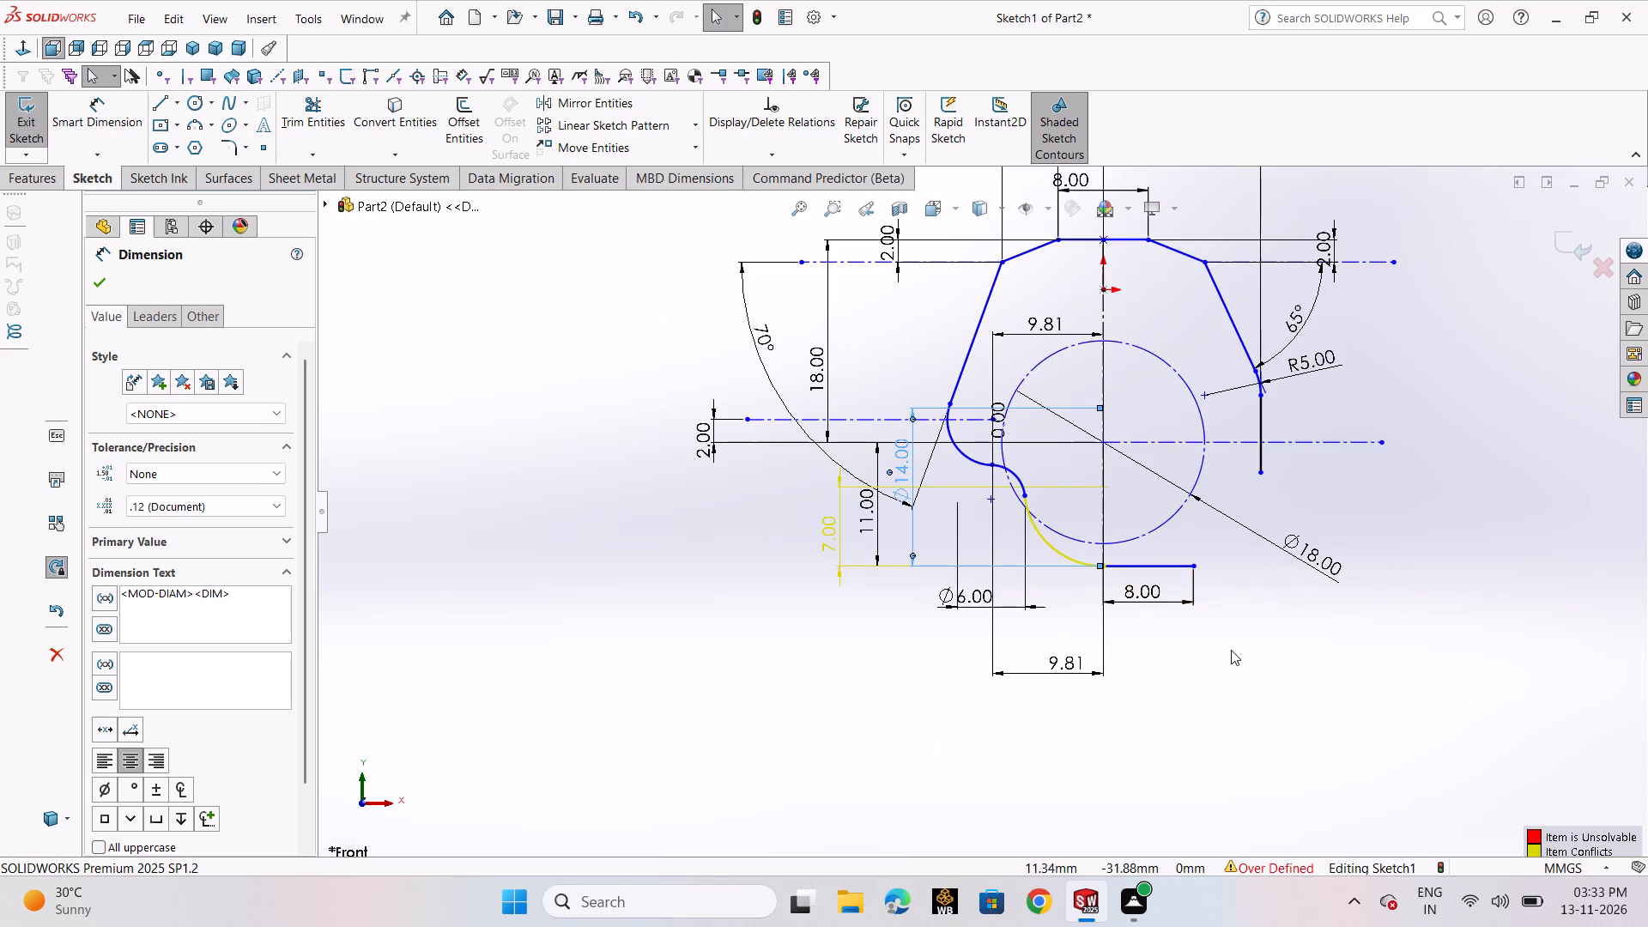
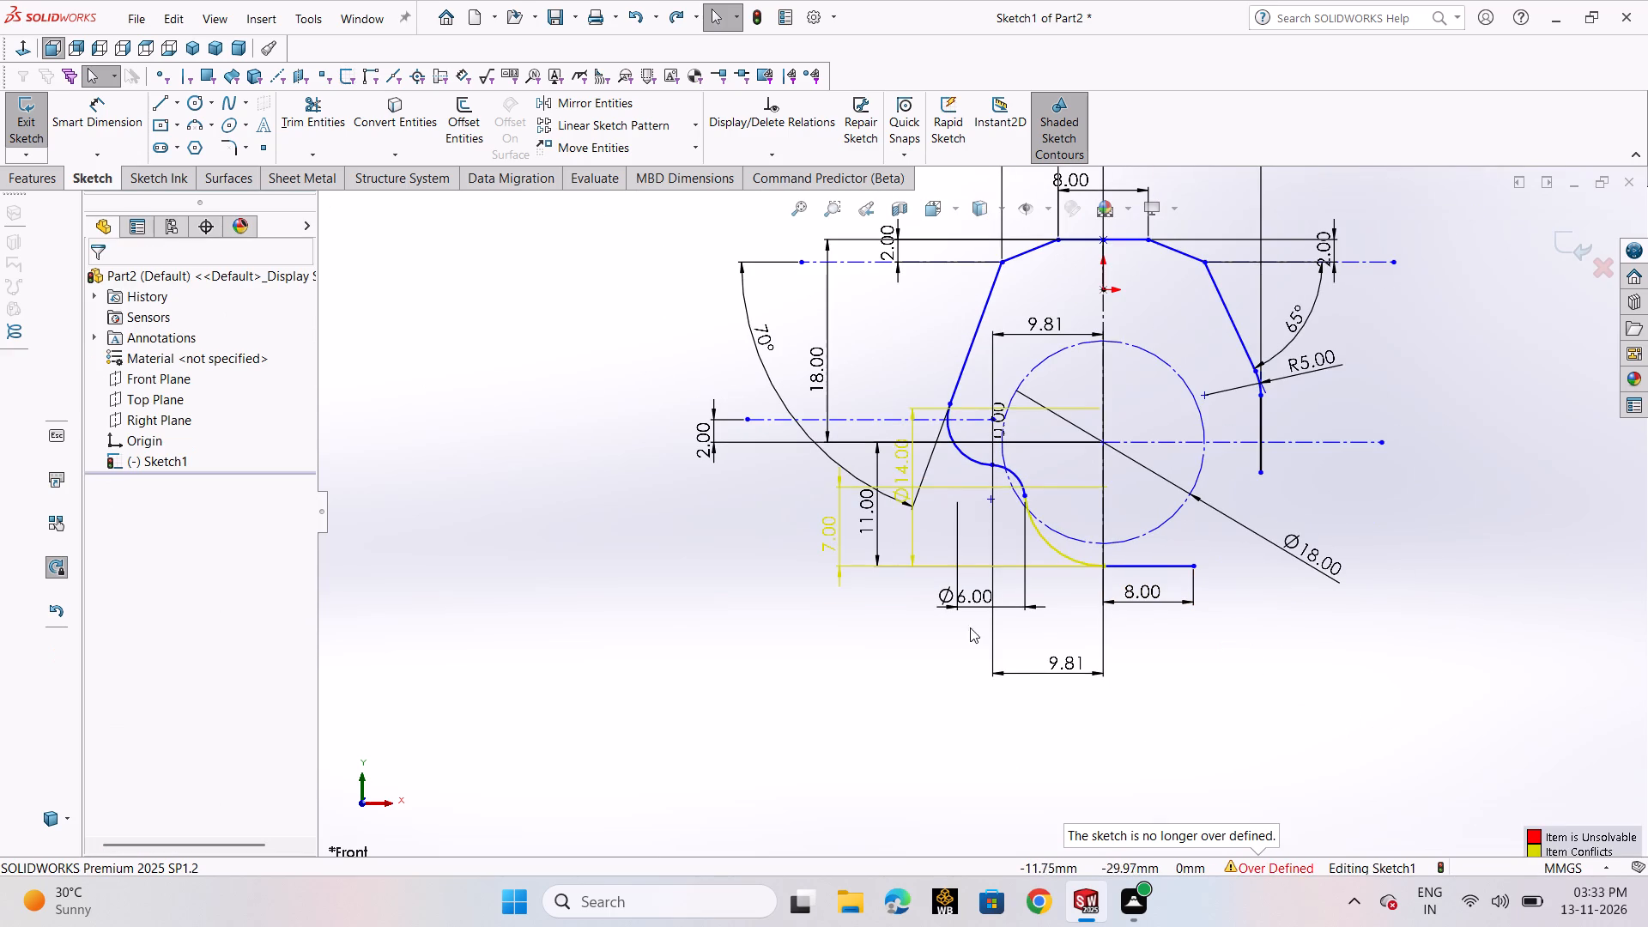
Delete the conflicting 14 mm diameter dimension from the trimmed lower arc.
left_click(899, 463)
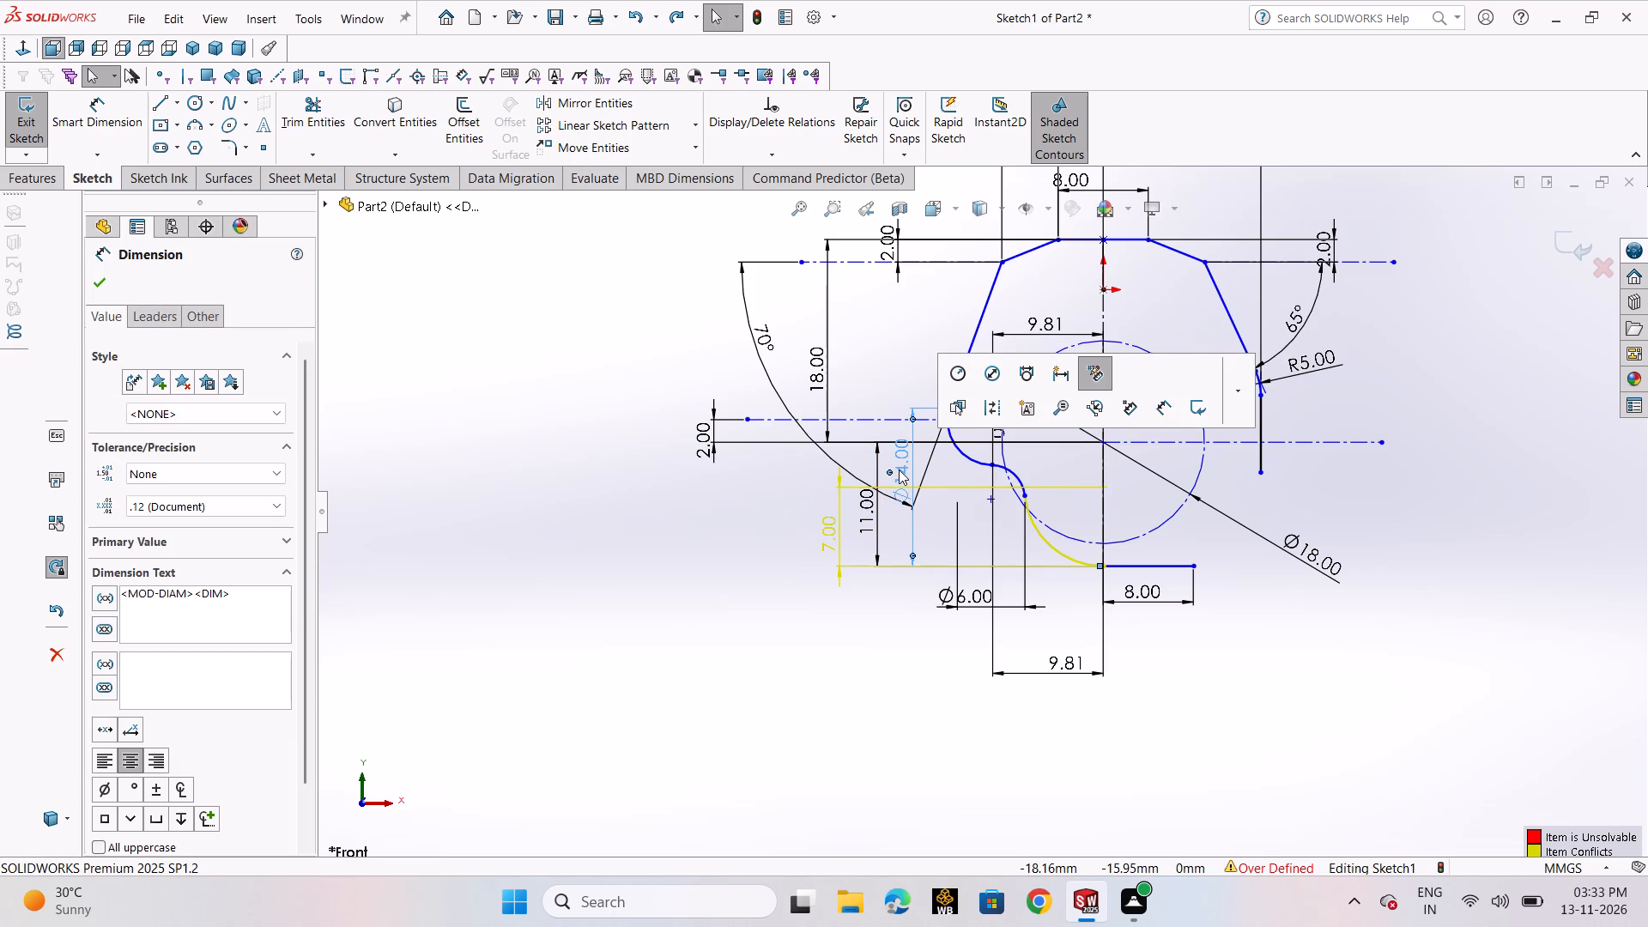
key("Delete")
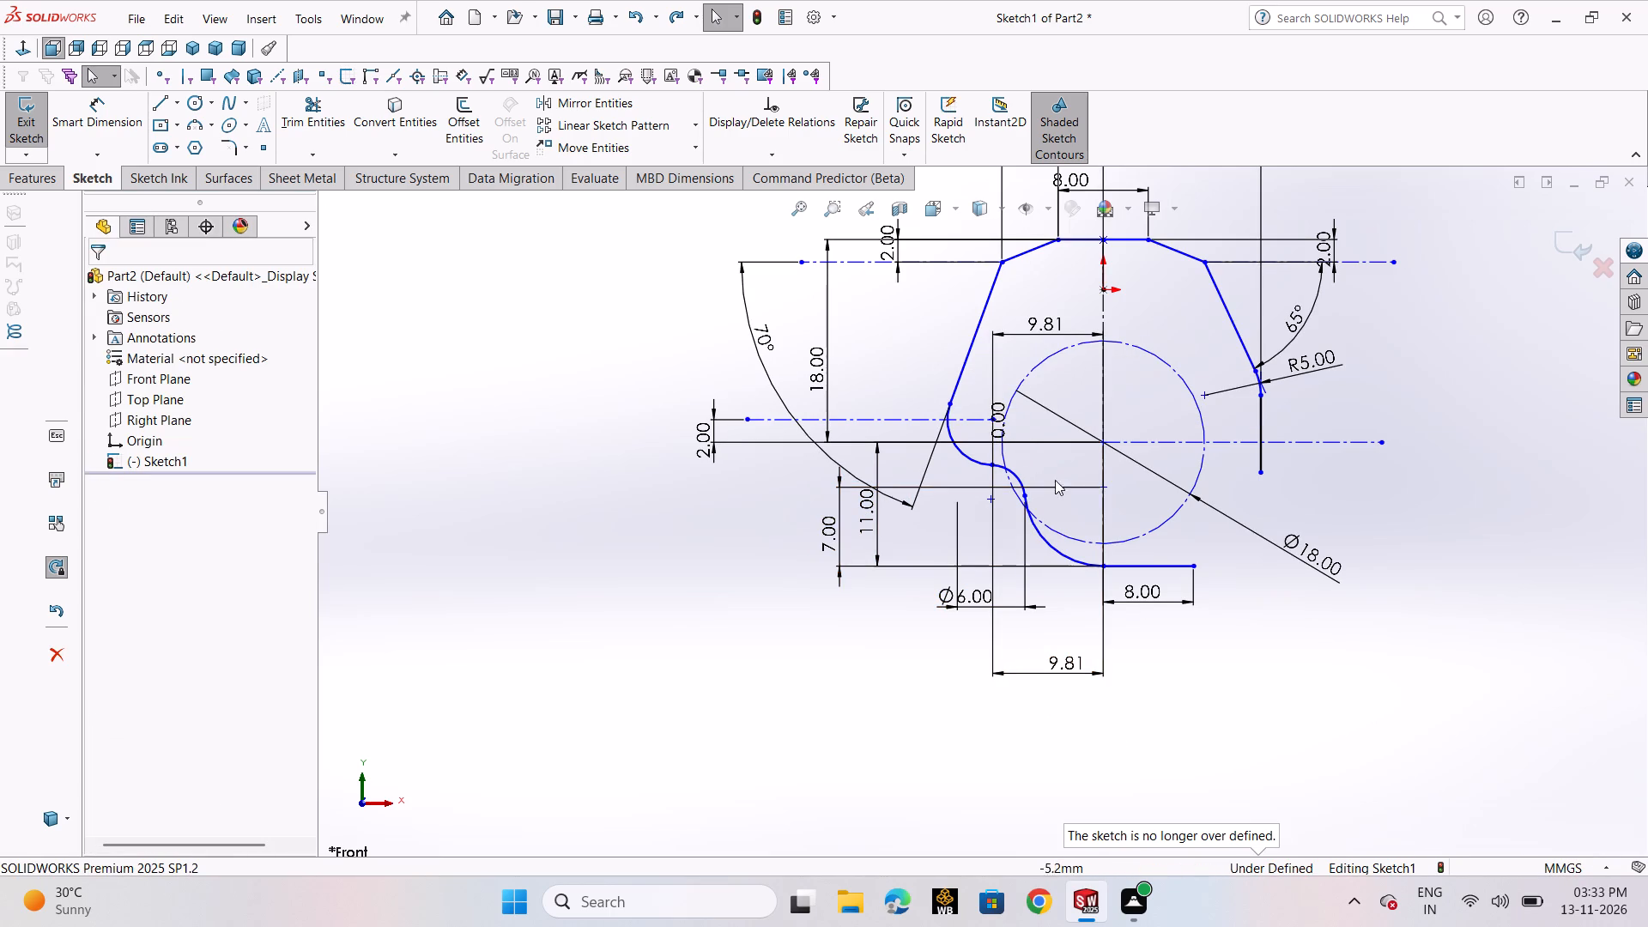
Undo the dimension deletion and the earlier trims, back to three full circles and the untrimmed 70° slanted line.
scroll(1118, 488, "up", 1)
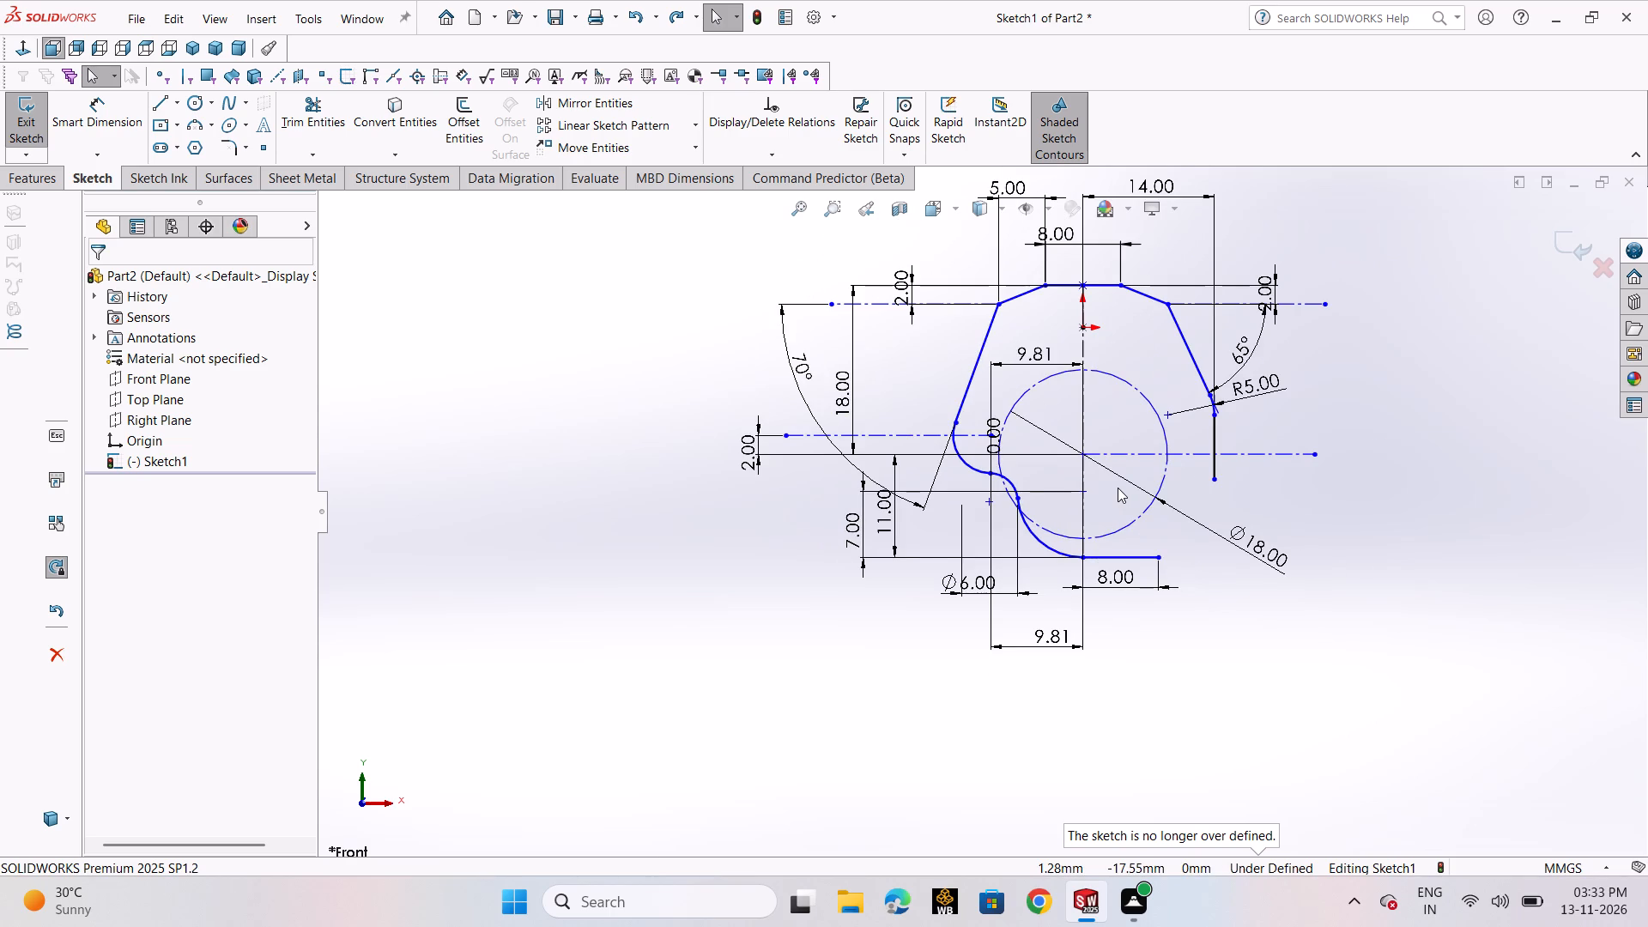
key("ctrl+z")
key("ctrl+z")
key("ctrl+z")
key("ctrl+z")
key("ctrl+z")
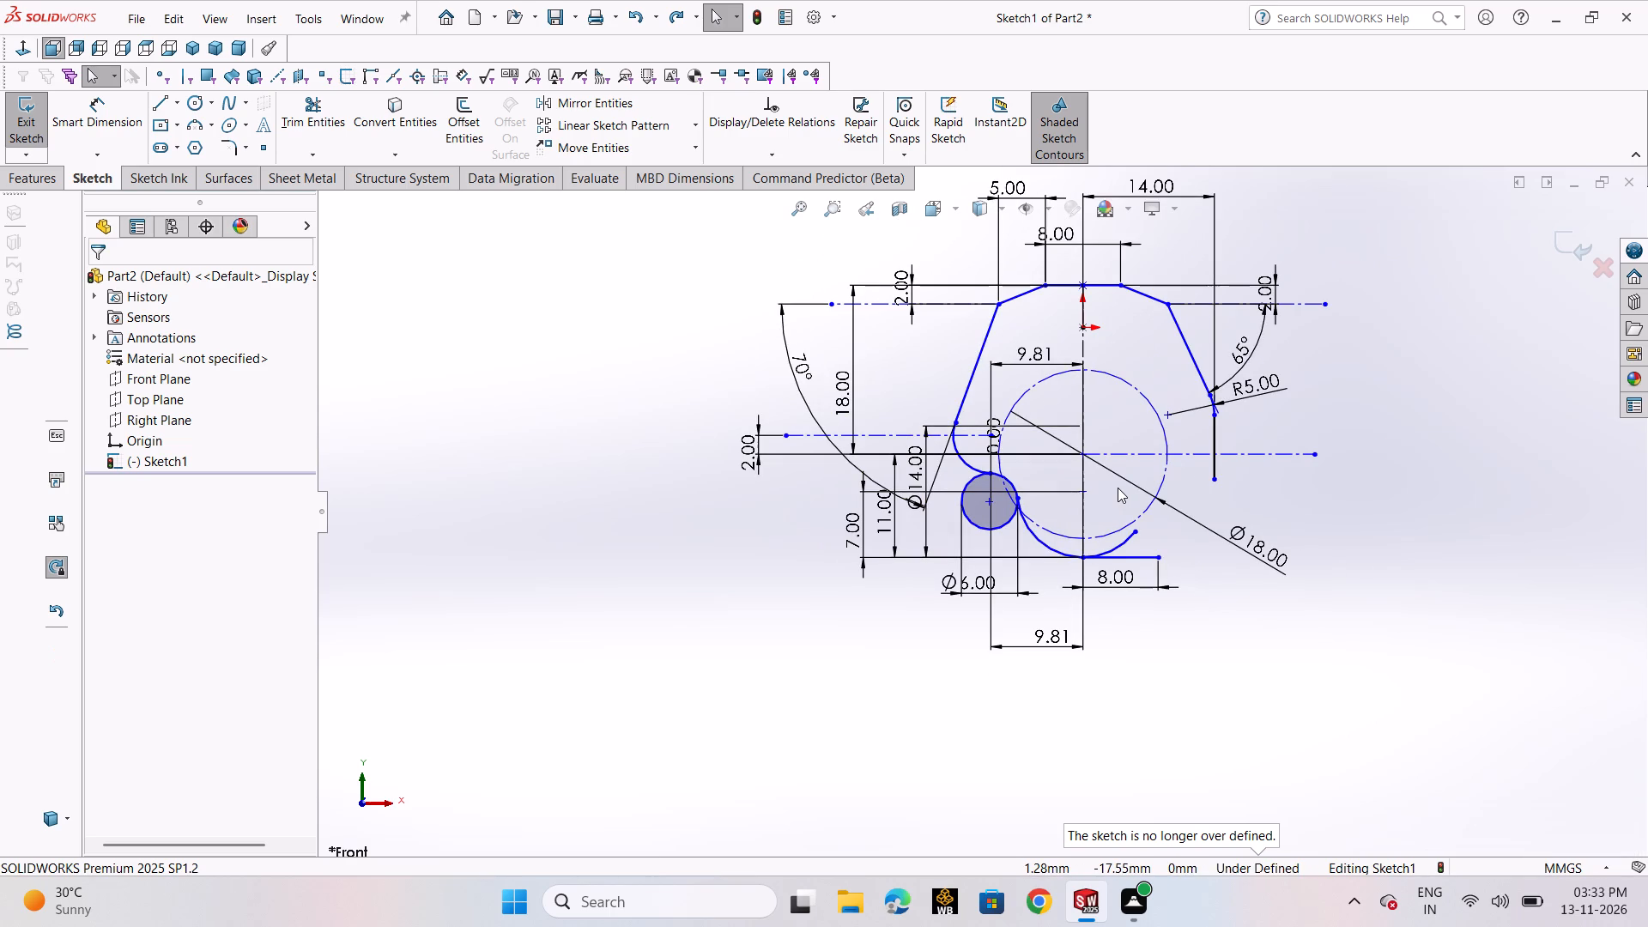
key("ctrl+z")
key("ctrl+z")
key("ctrl+z")
key("ctrl+z")
key("ctrl+z")
key("ctrl+z")
key("ctrl+z")
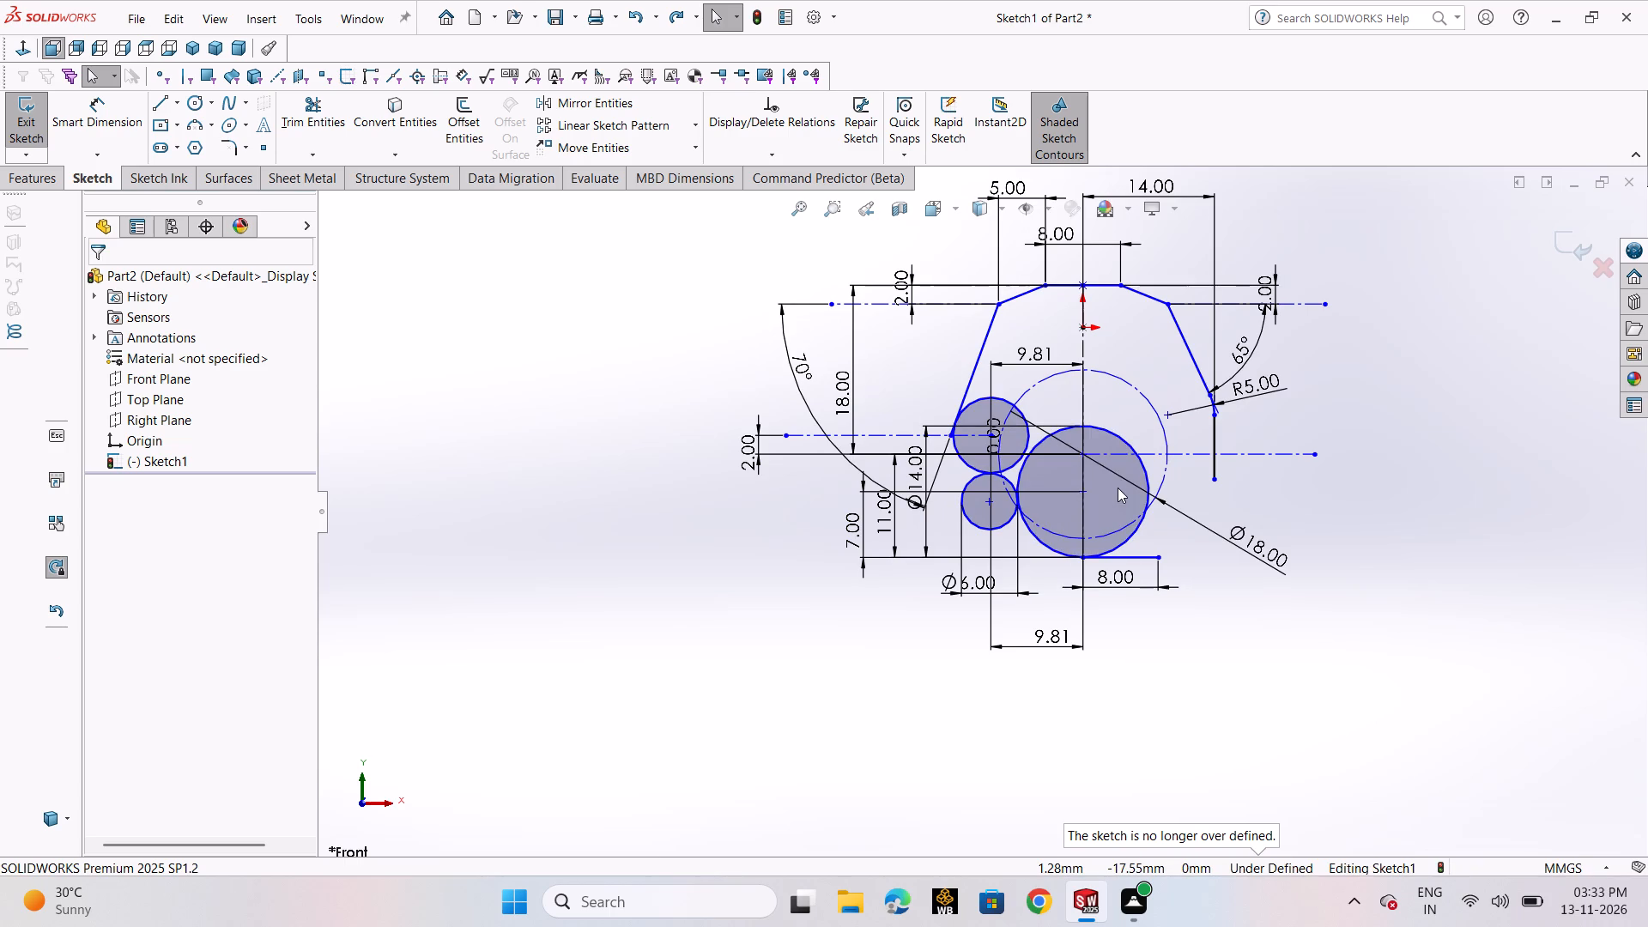
key("ctrl+z")
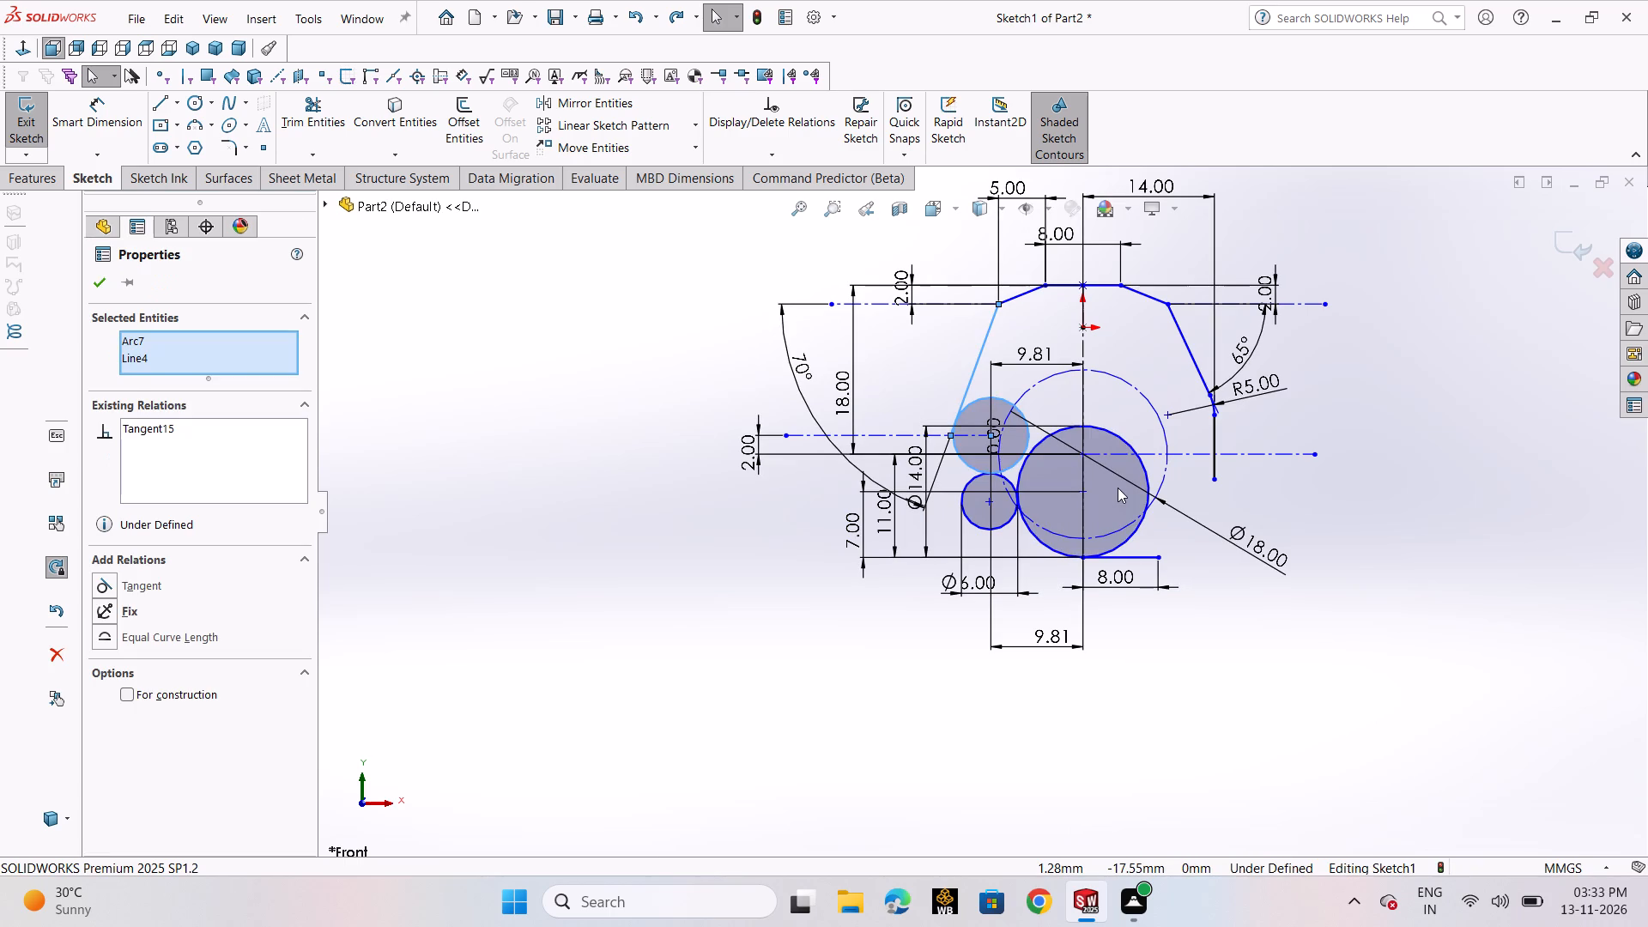
key("ctrl+z")
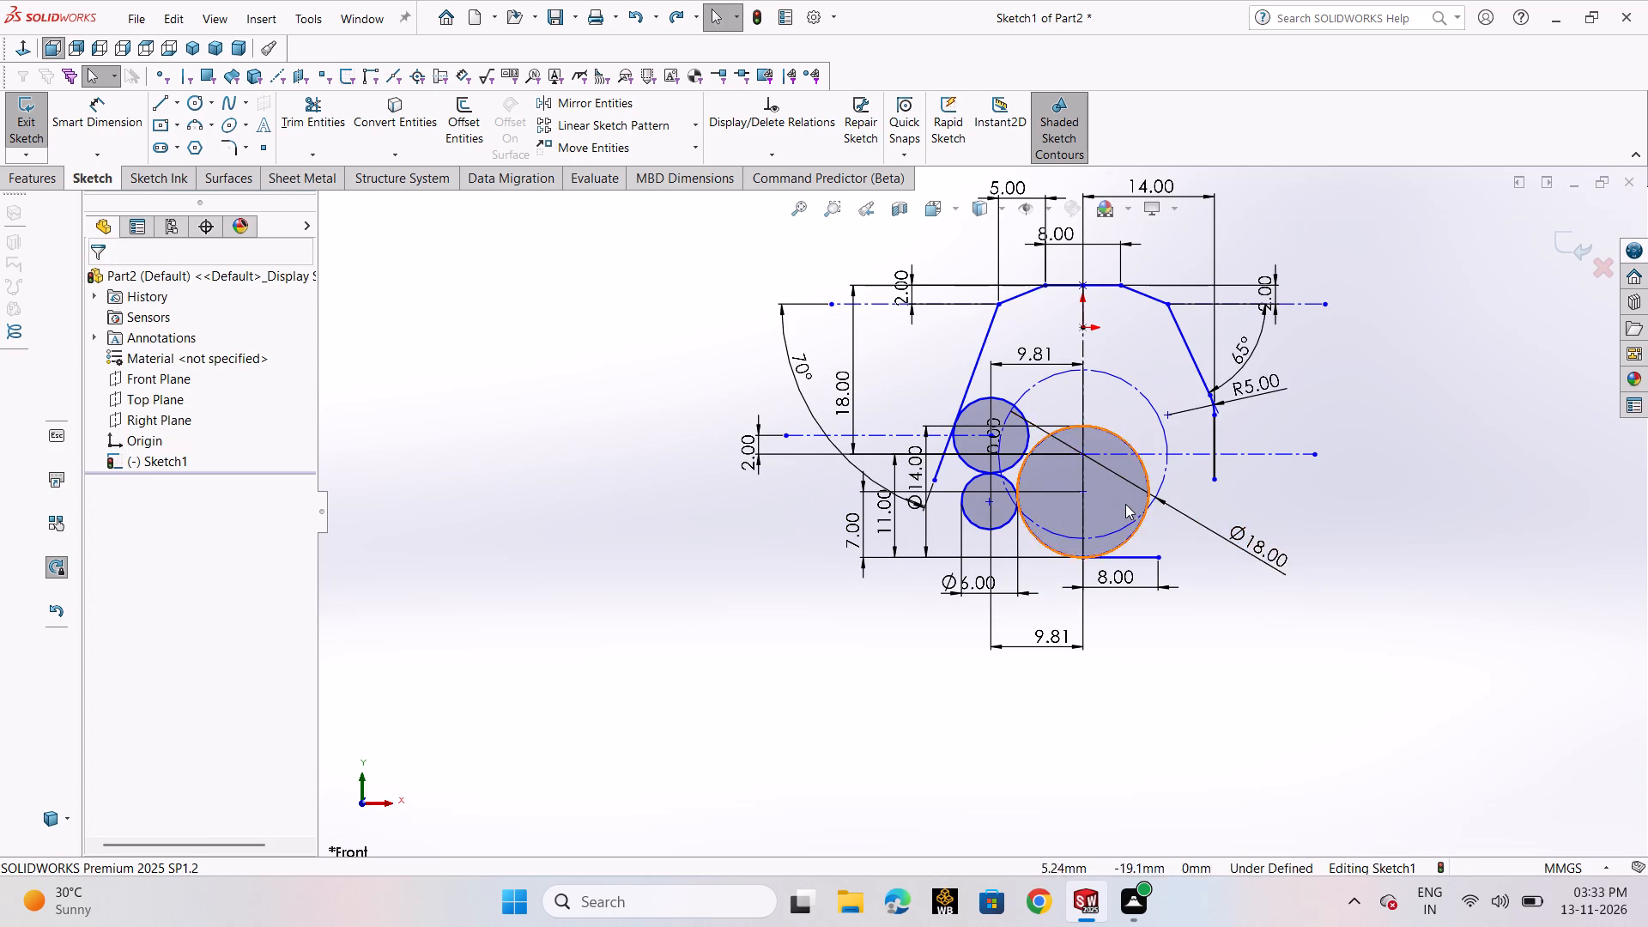
Delete the 6 mm circle tangent to the other two circles.
scroll(1117, 502, "down", 3)
scroll(903, 470, "down", 6)
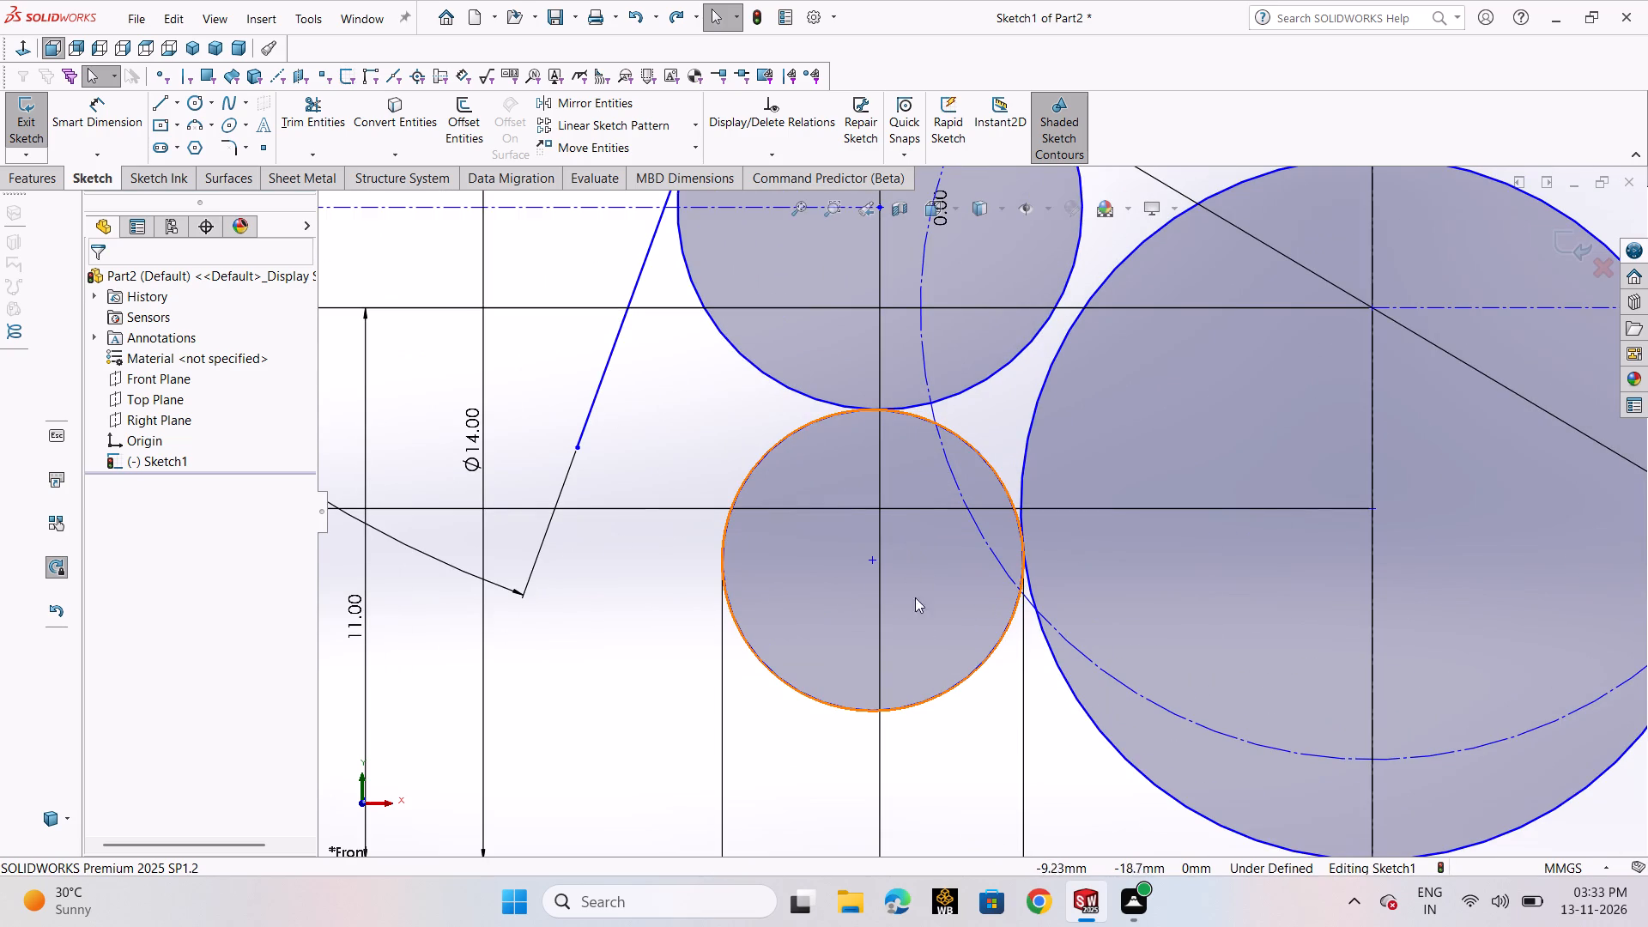
left_click(942, 697)
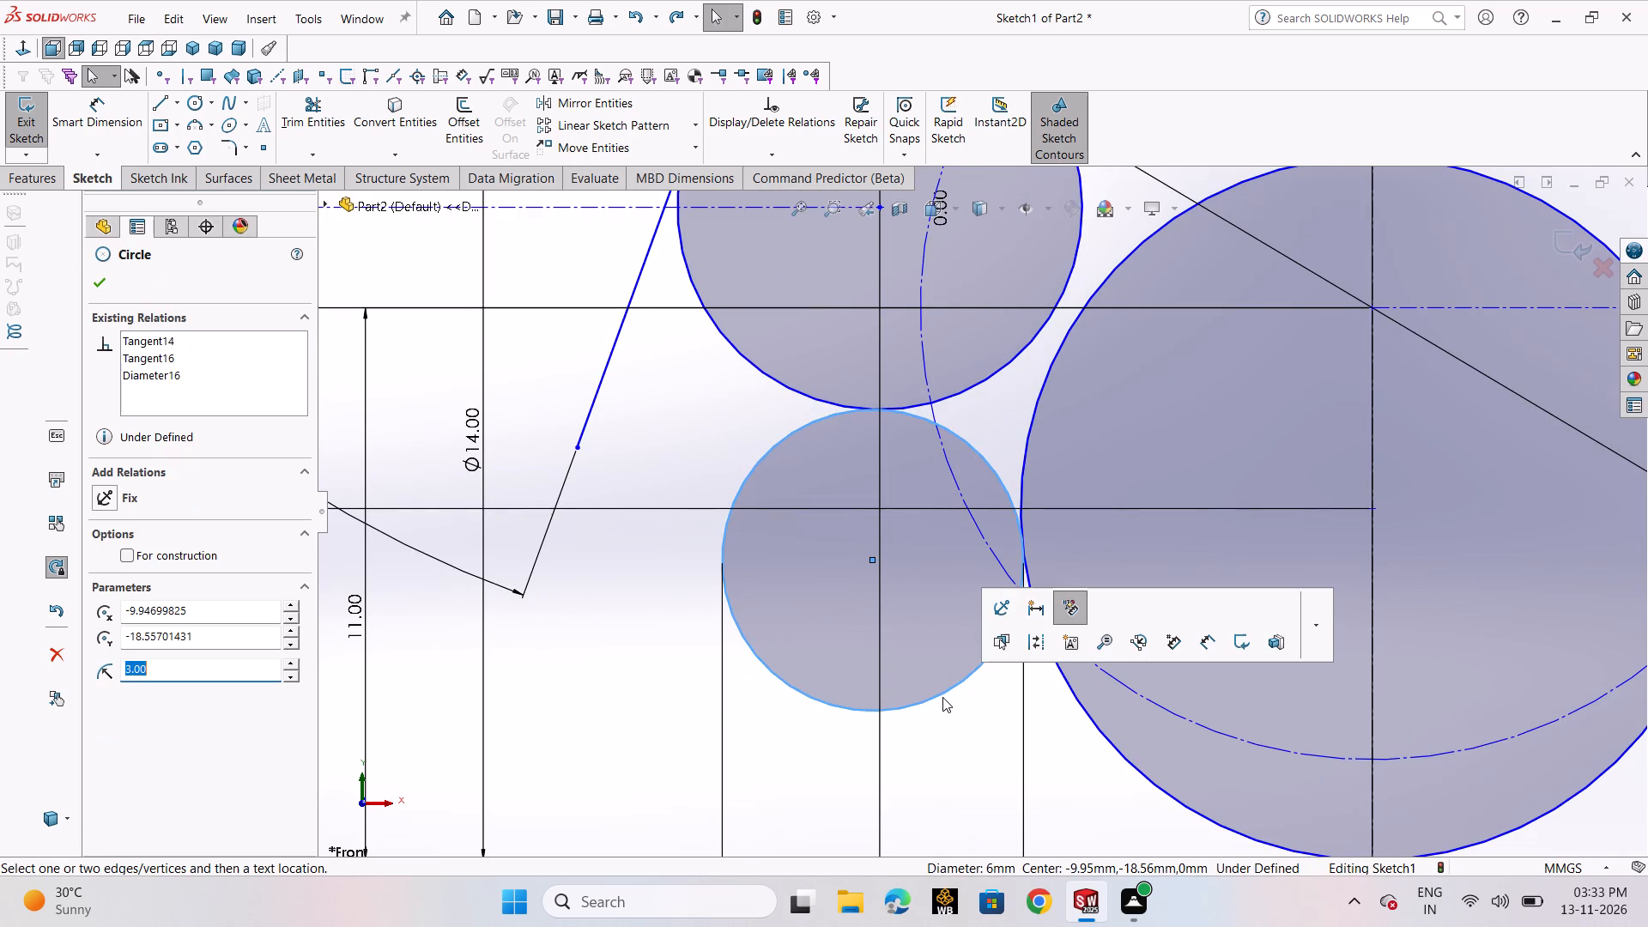
key("Delete")
left_click(727, 455)
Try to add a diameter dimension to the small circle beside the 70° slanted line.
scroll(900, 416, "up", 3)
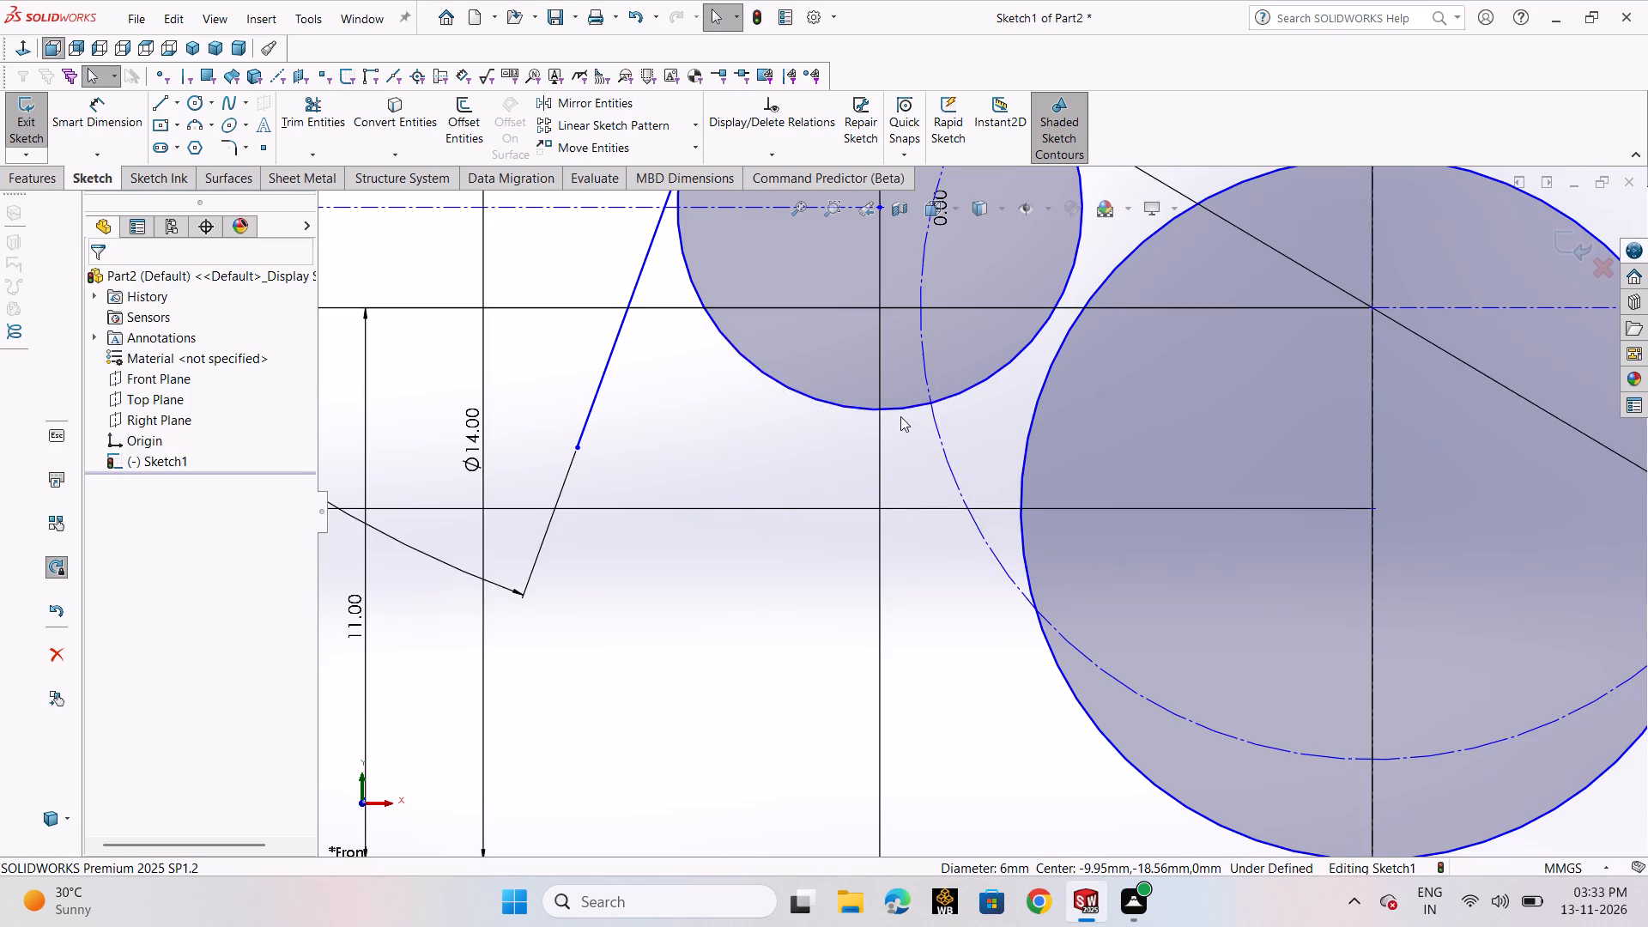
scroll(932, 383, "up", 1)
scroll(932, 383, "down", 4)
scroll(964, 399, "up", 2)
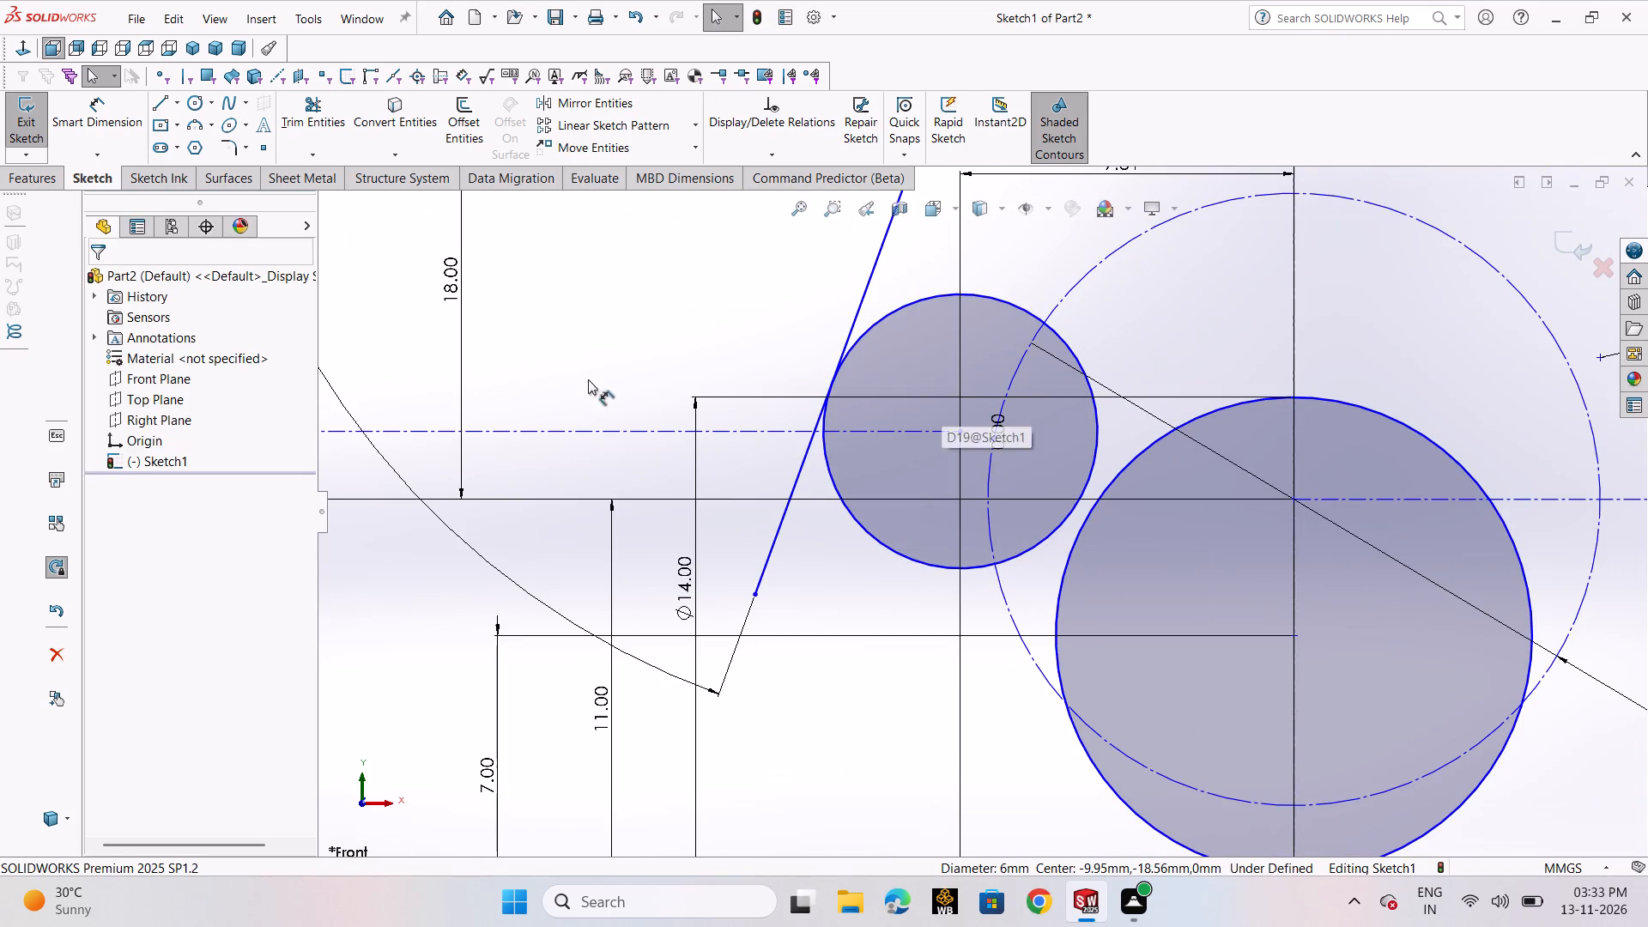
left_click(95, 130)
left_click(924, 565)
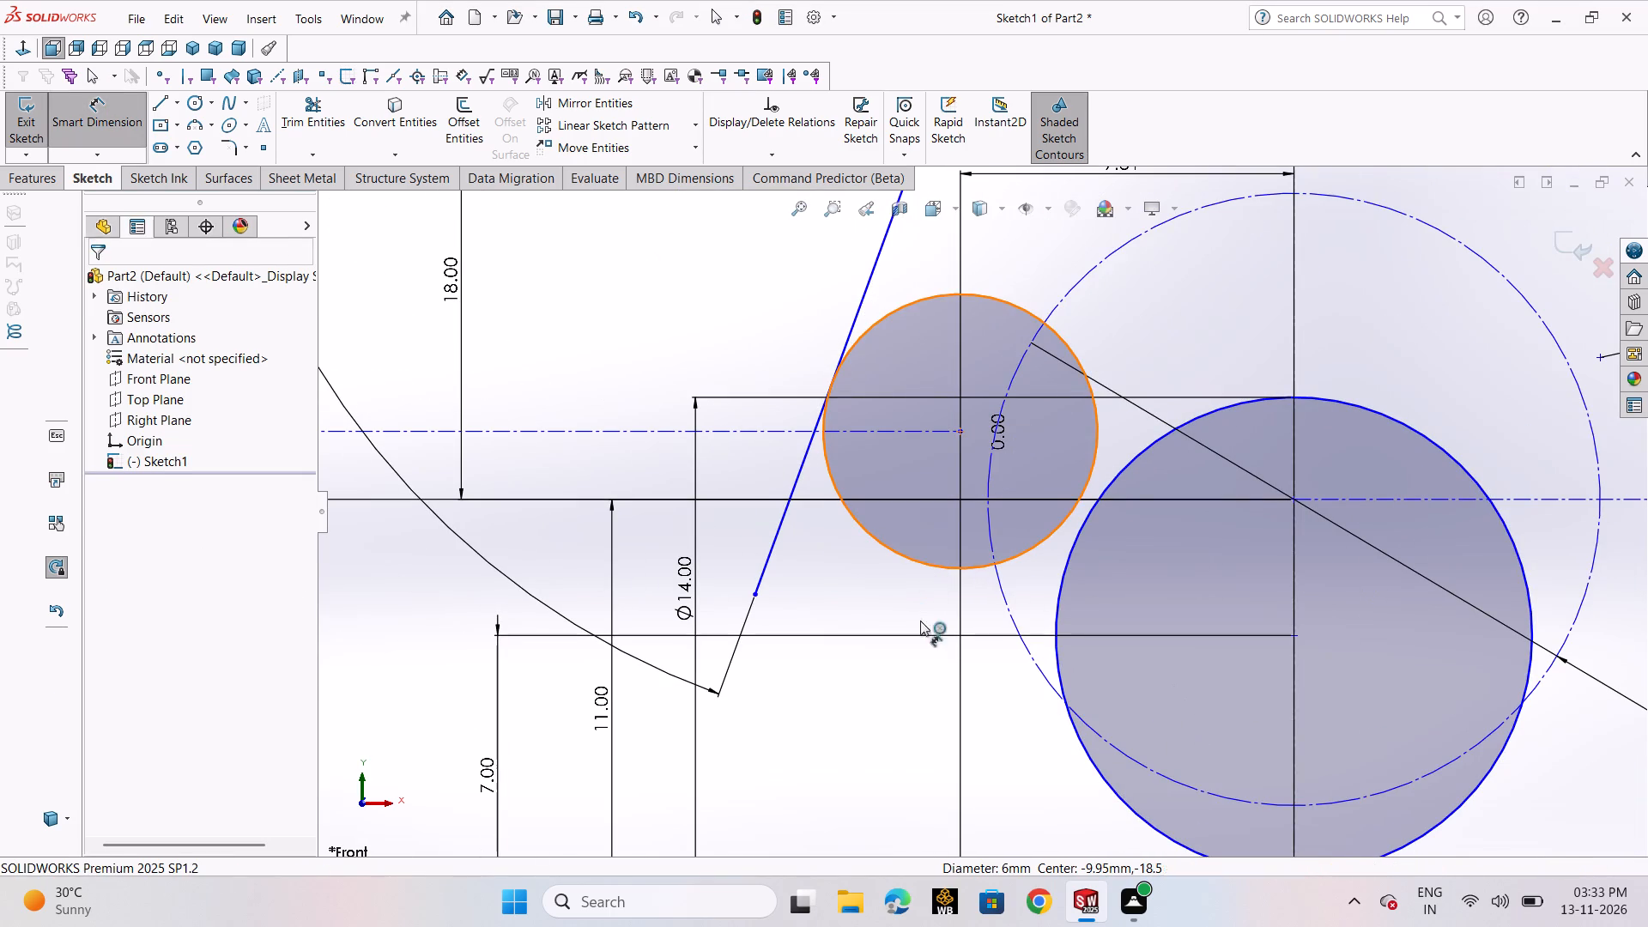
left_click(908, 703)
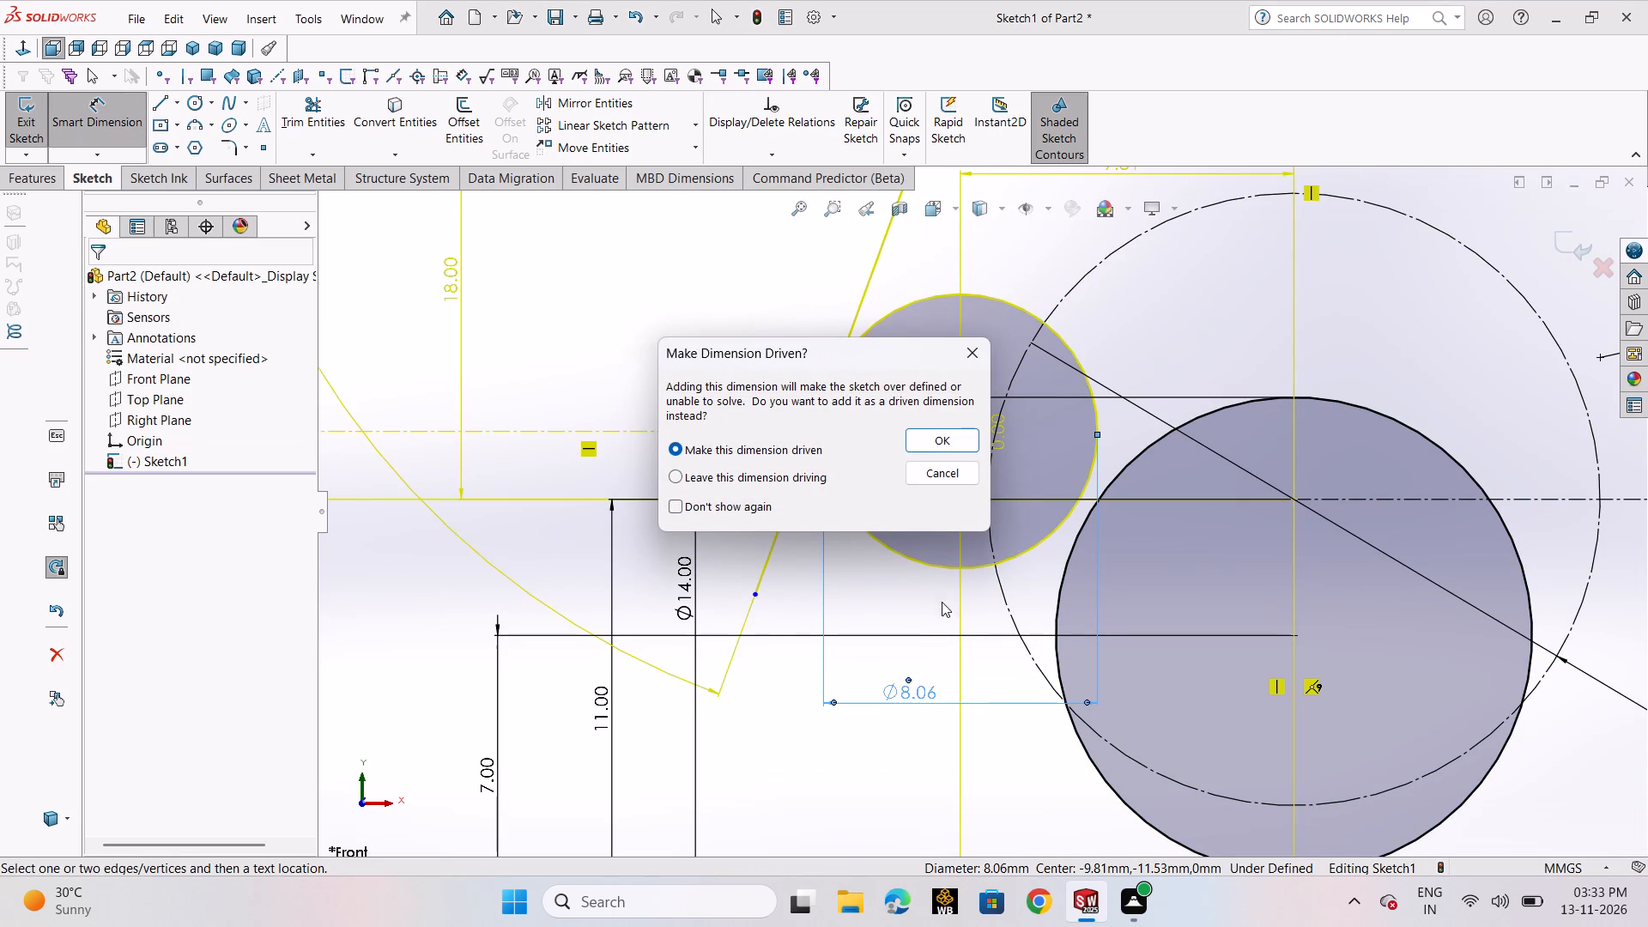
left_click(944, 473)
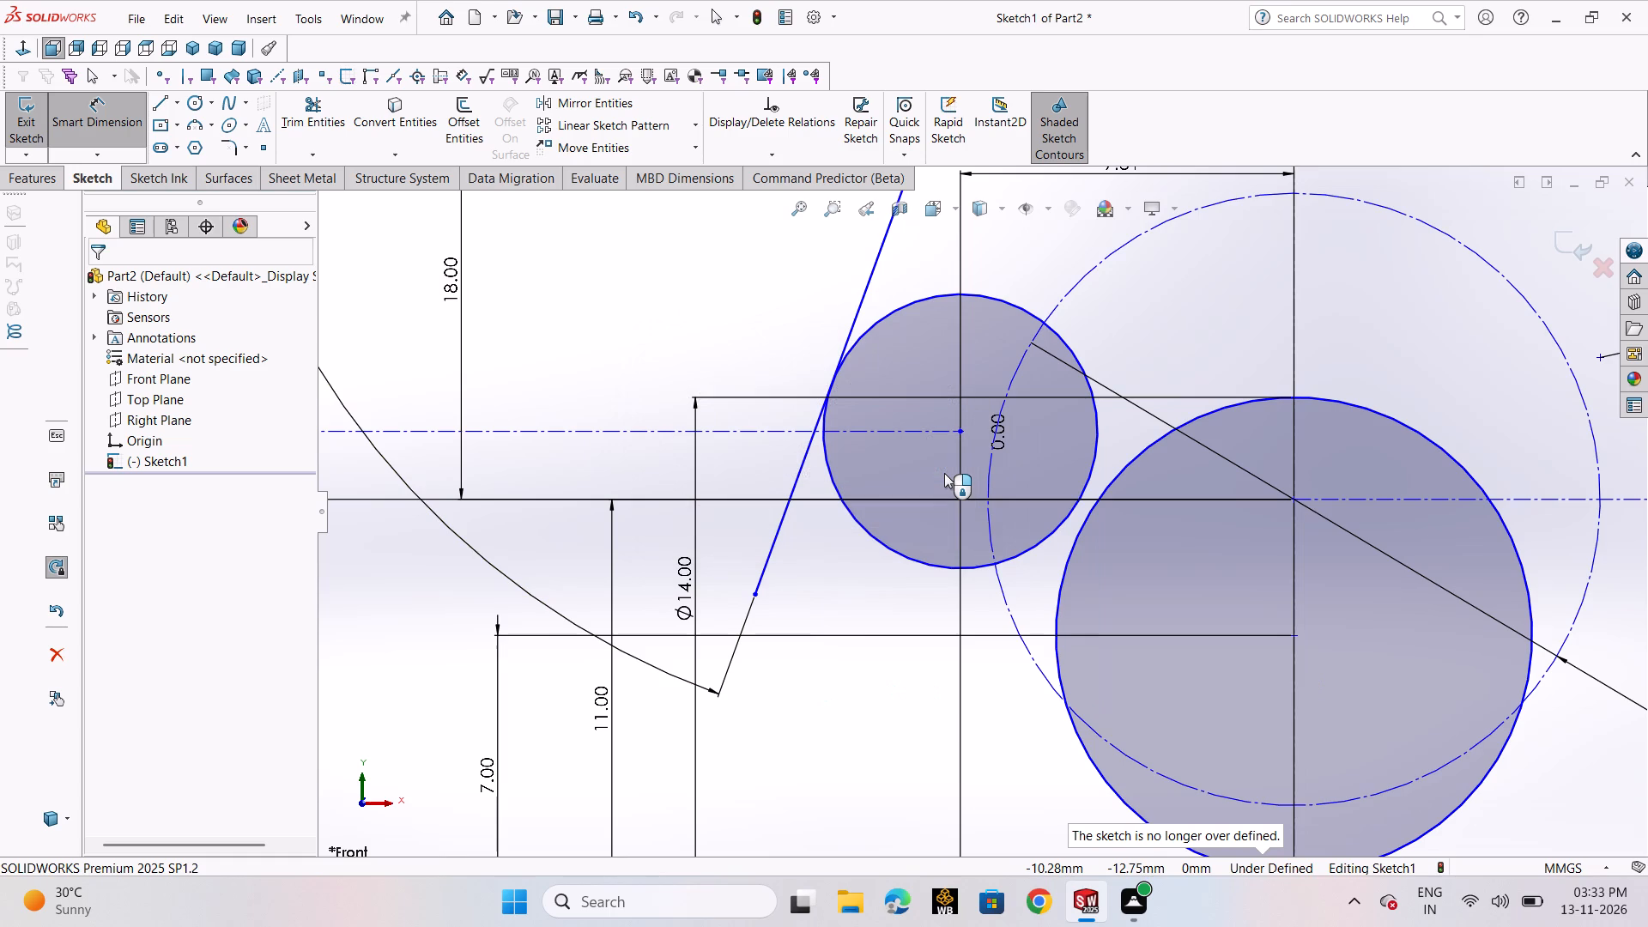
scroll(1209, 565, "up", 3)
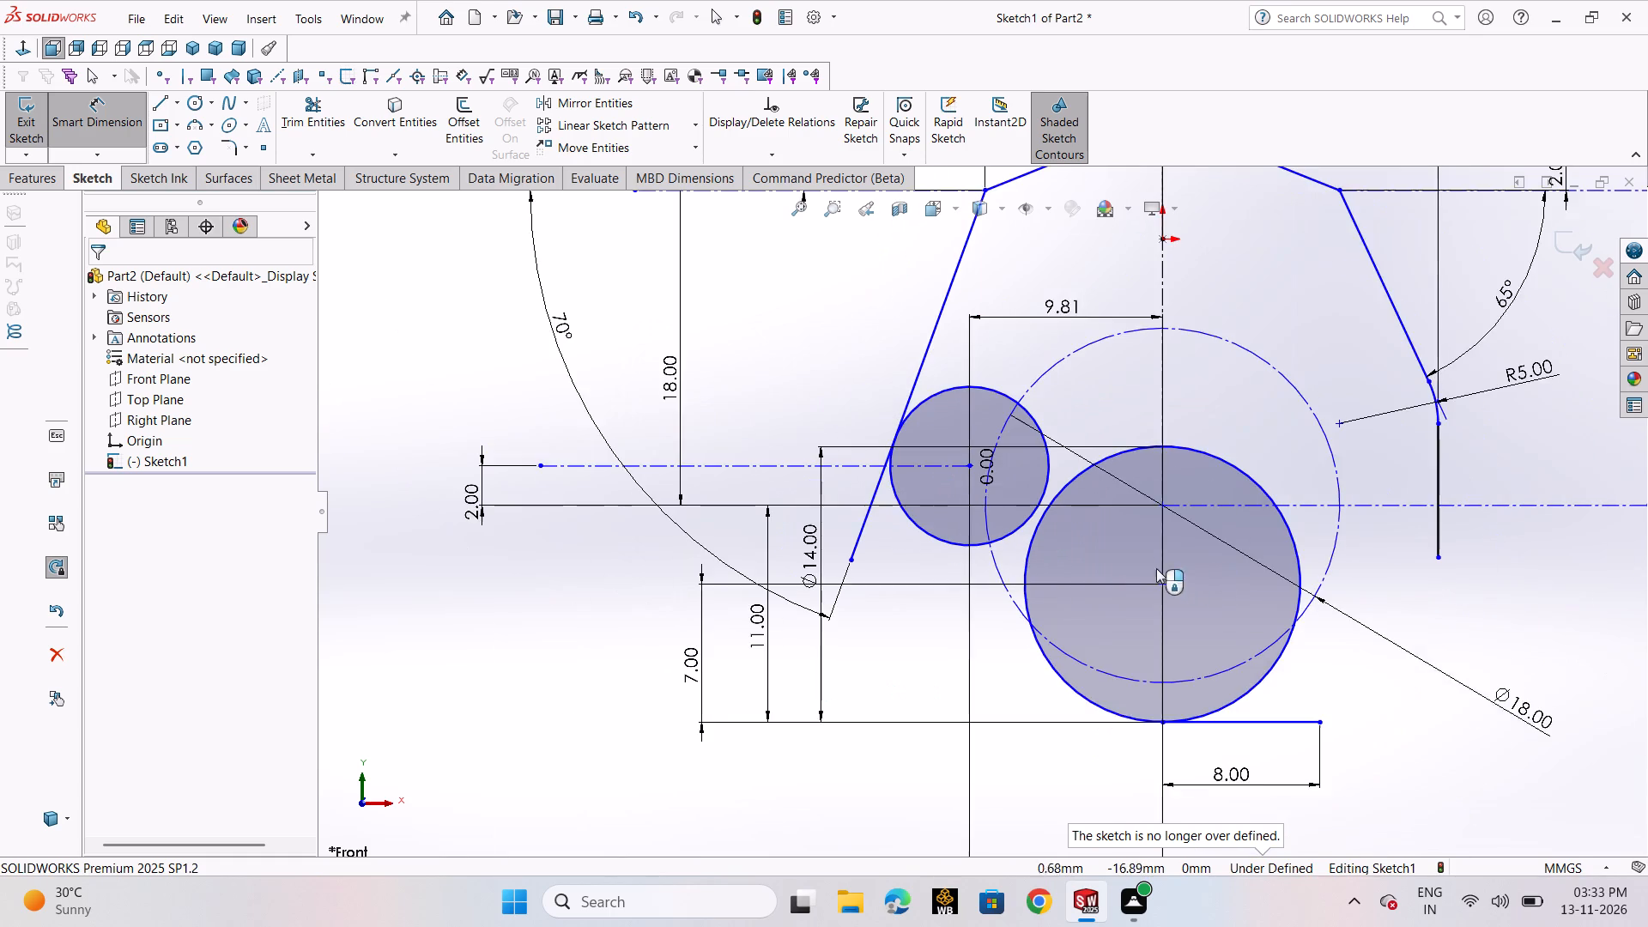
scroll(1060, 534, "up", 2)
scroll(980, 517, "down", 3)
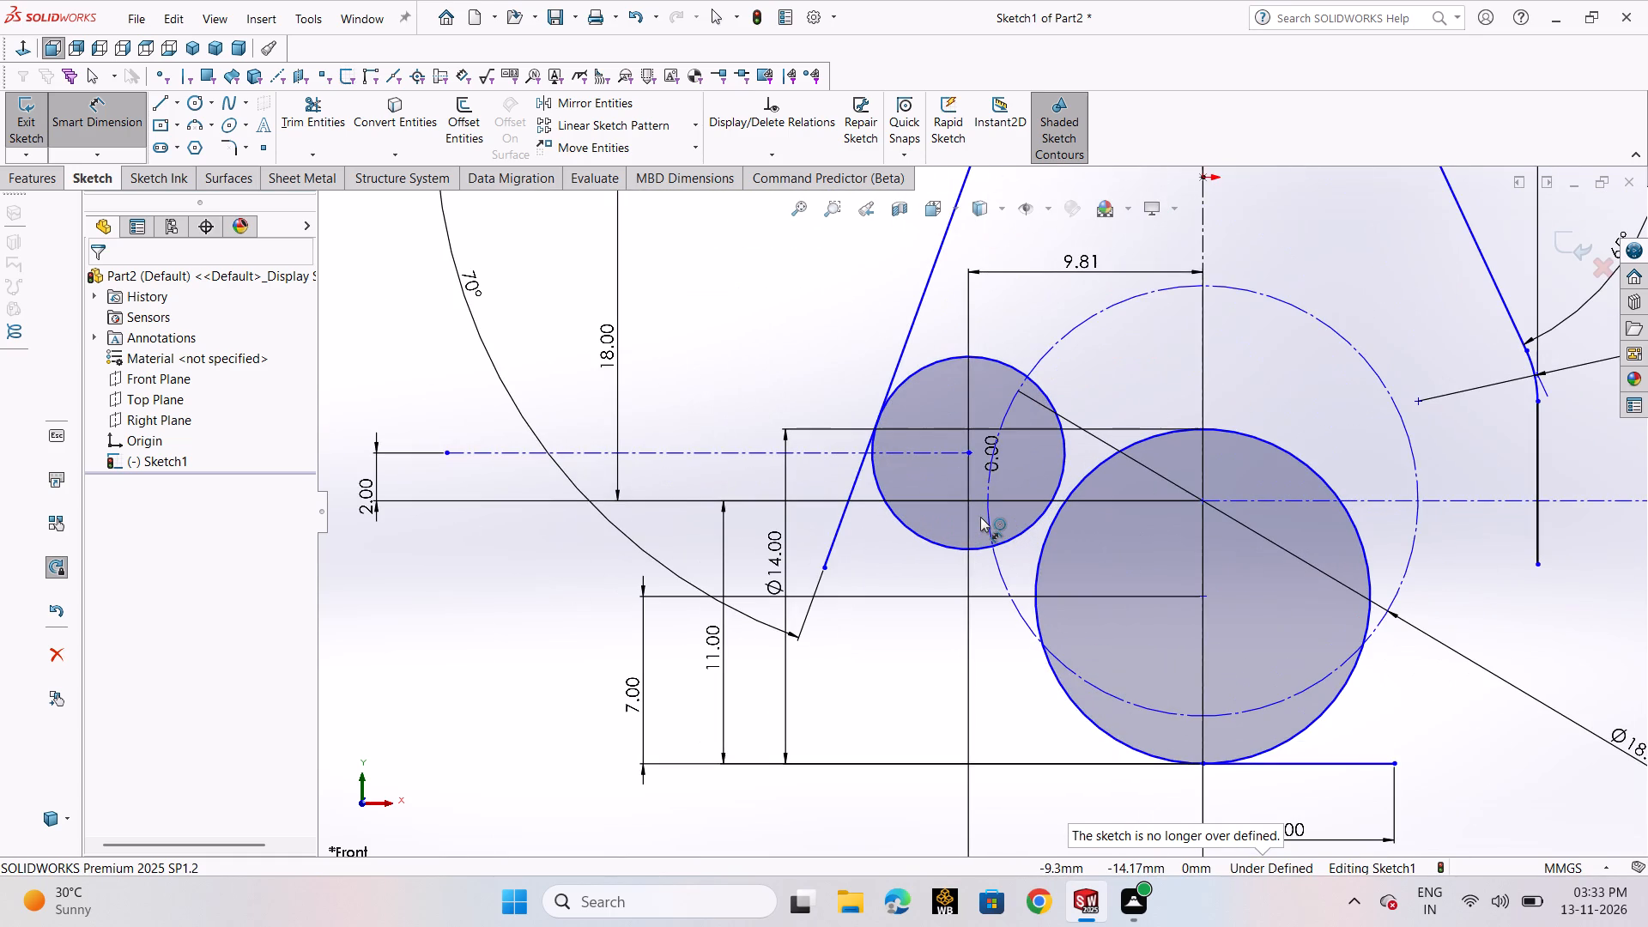
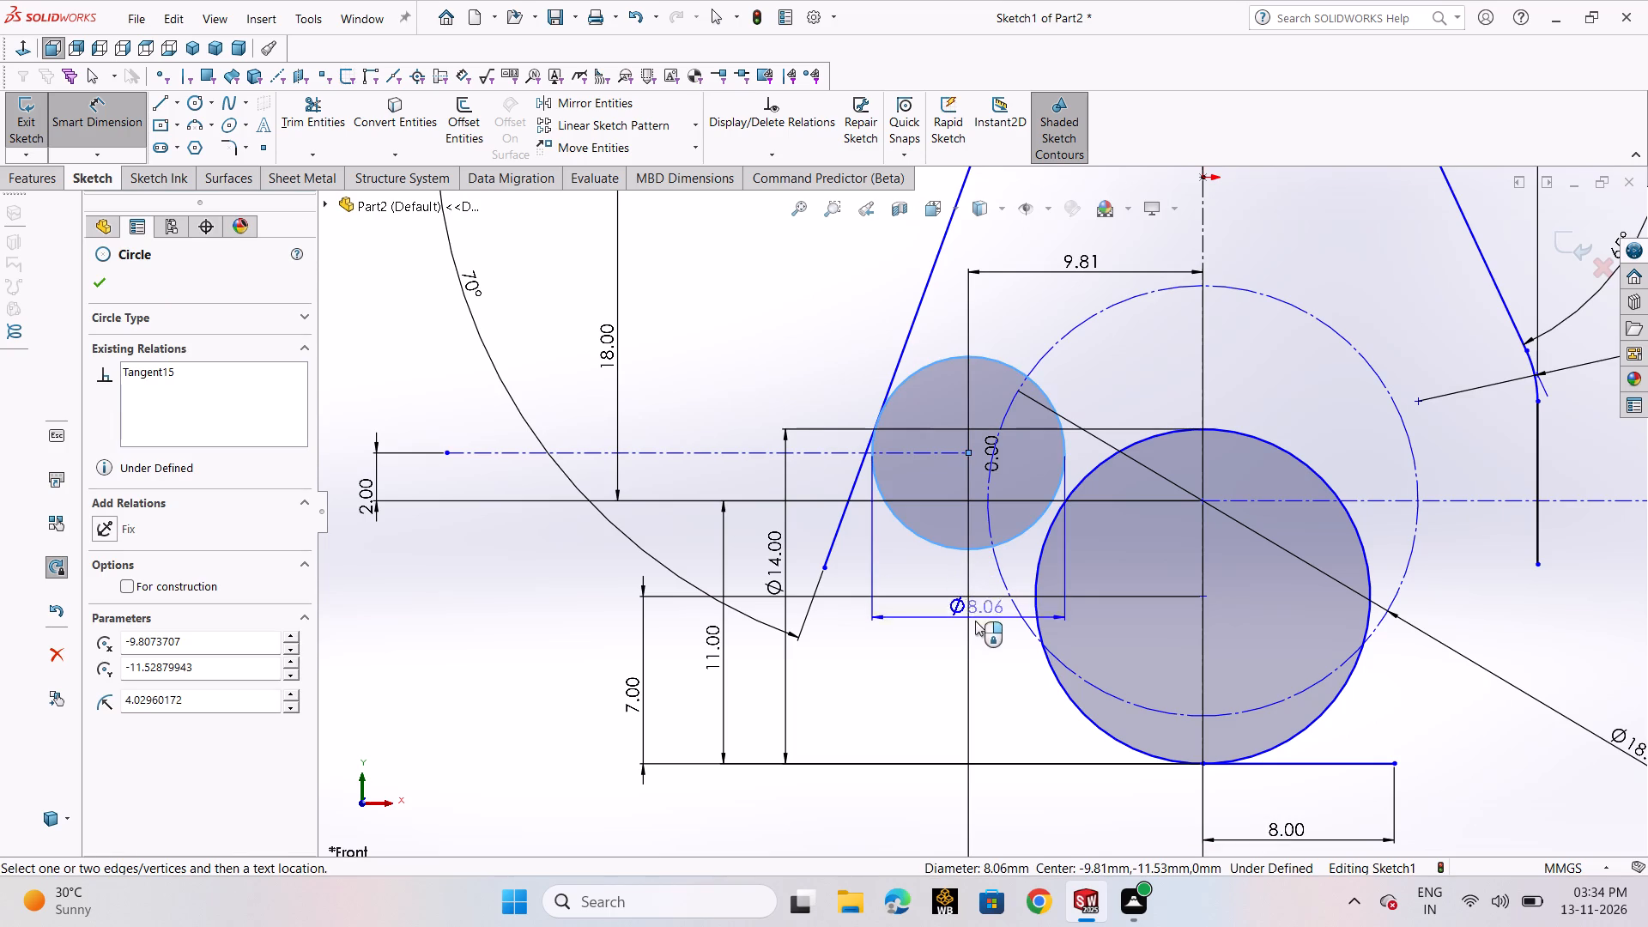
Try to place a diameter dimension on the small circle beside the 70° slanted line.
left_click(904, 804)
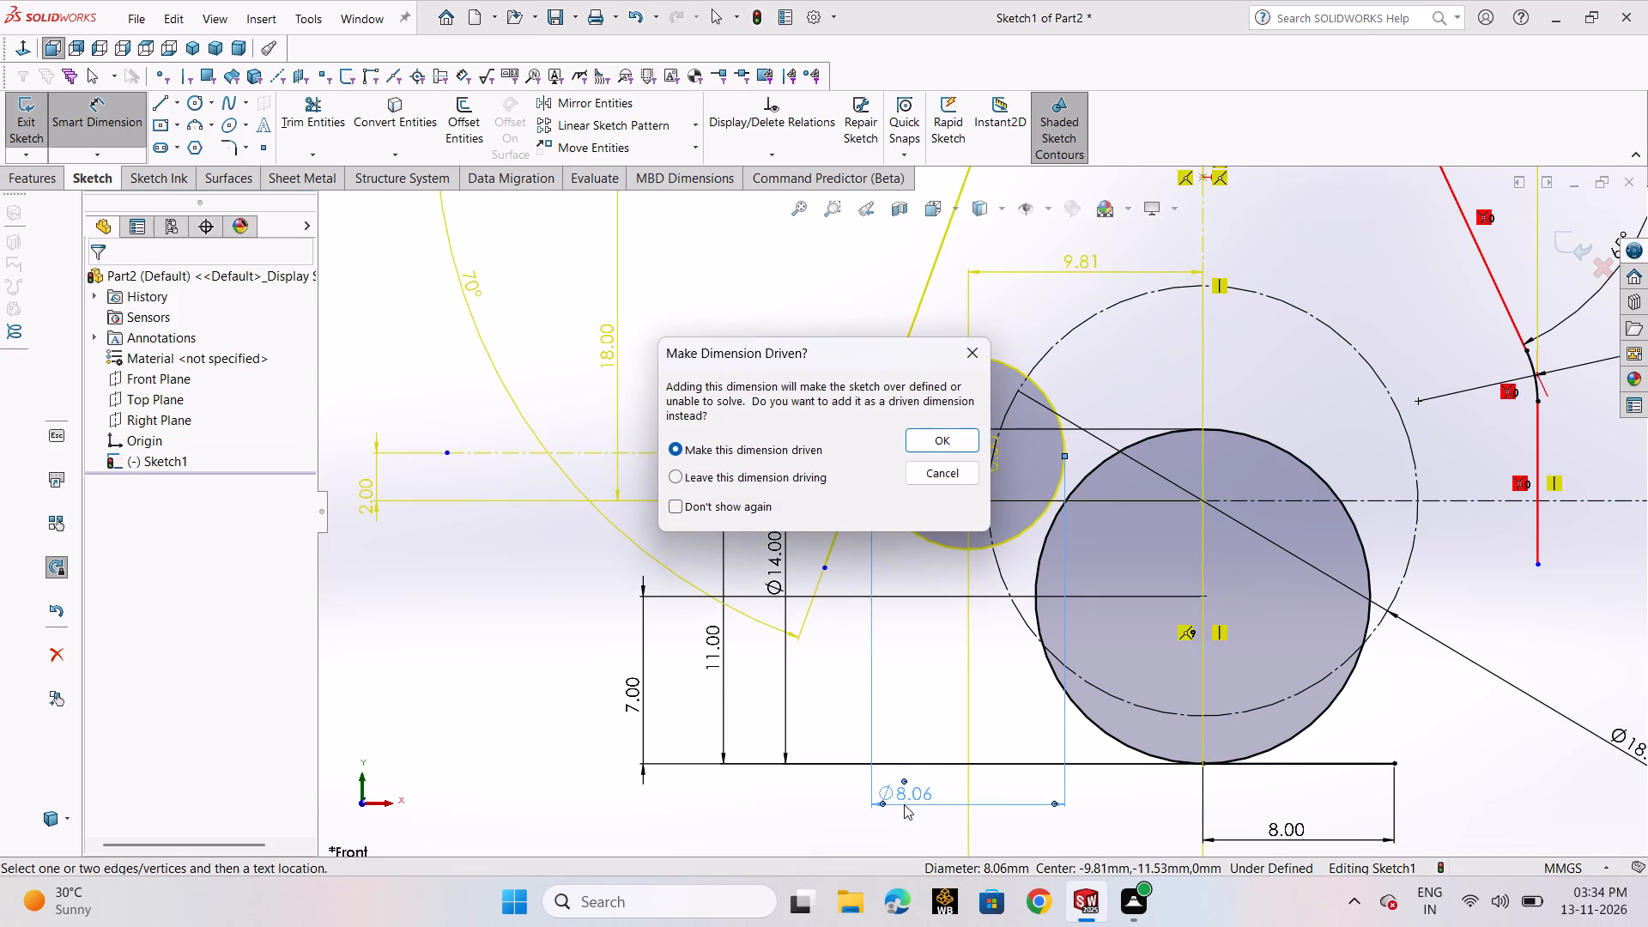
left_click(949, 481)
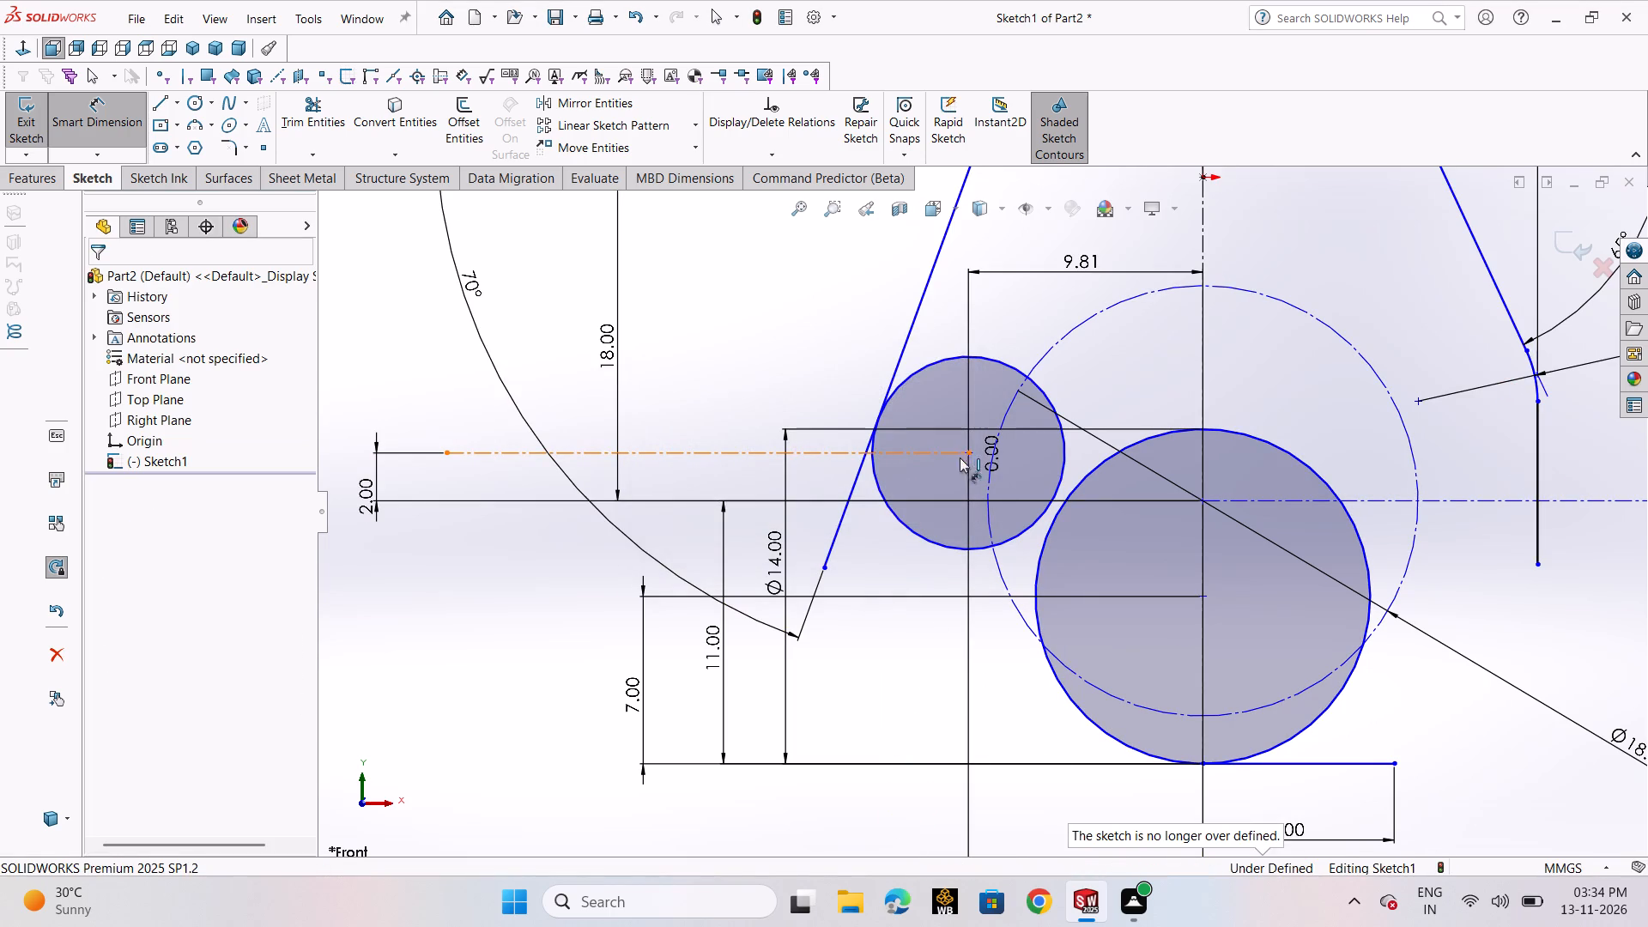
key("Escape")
Delete the 0.00 dimension beside the small circle's centre.
scroll(996, 443, "down", 5)
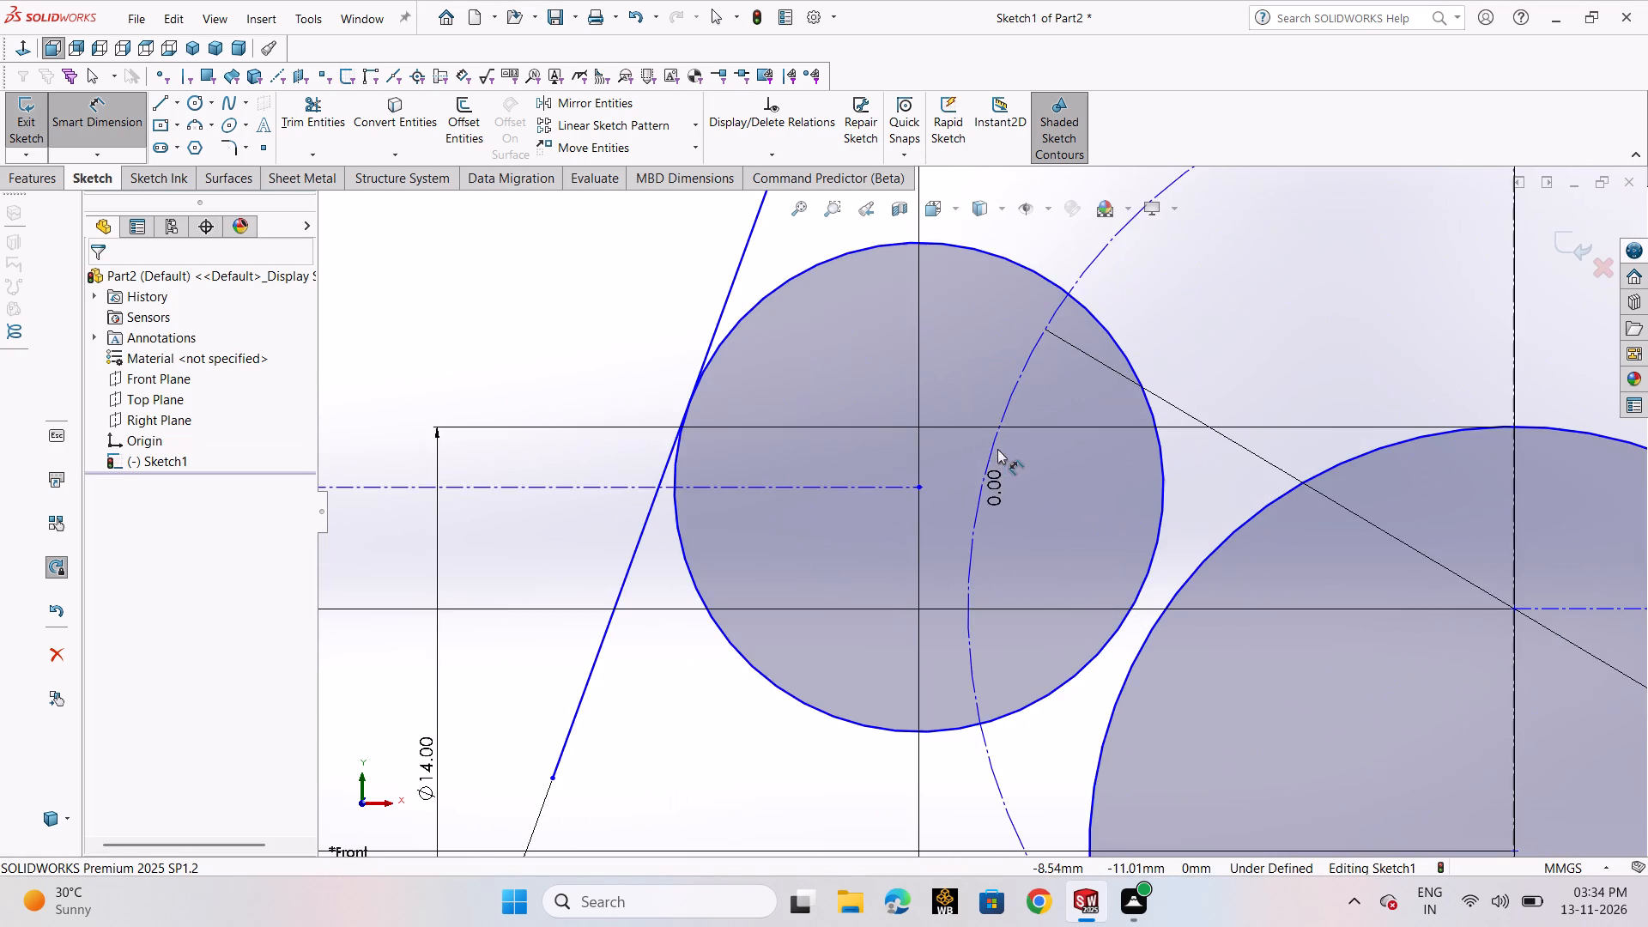
scroll(998, 498, "down", 2)
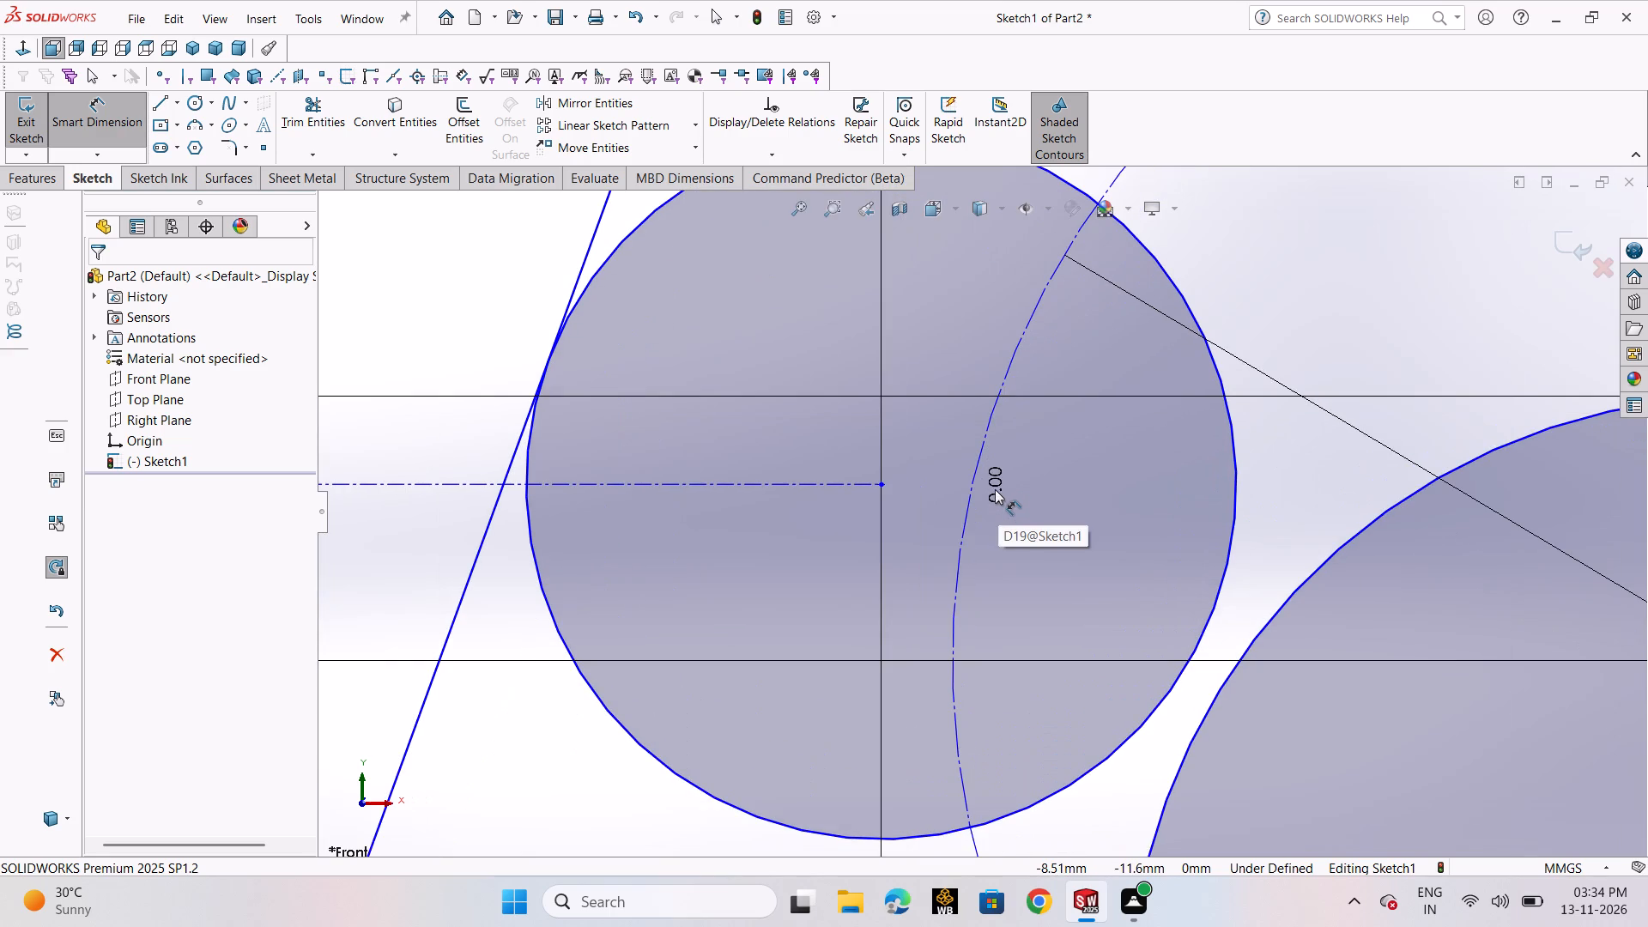
left_click(995, 489)
key("Delete")
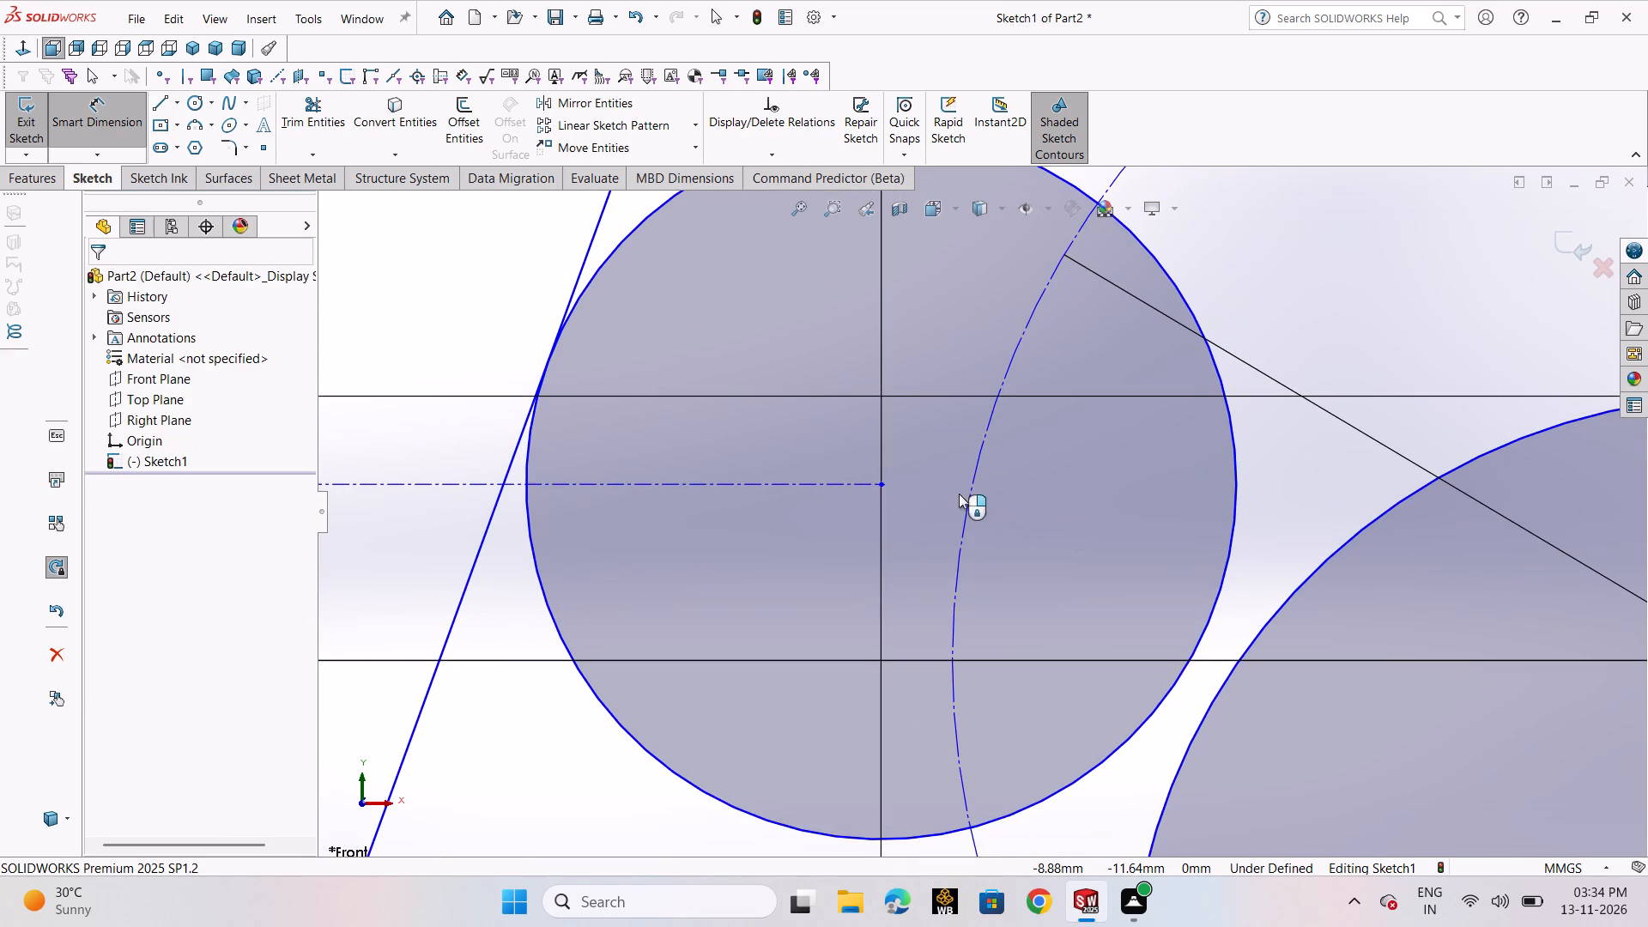
Delete the small circle tangent to the 70° slanted line, keeping the horizontal centerline that ends at its centre.
left_click_drag(880, 487, 924, 519)
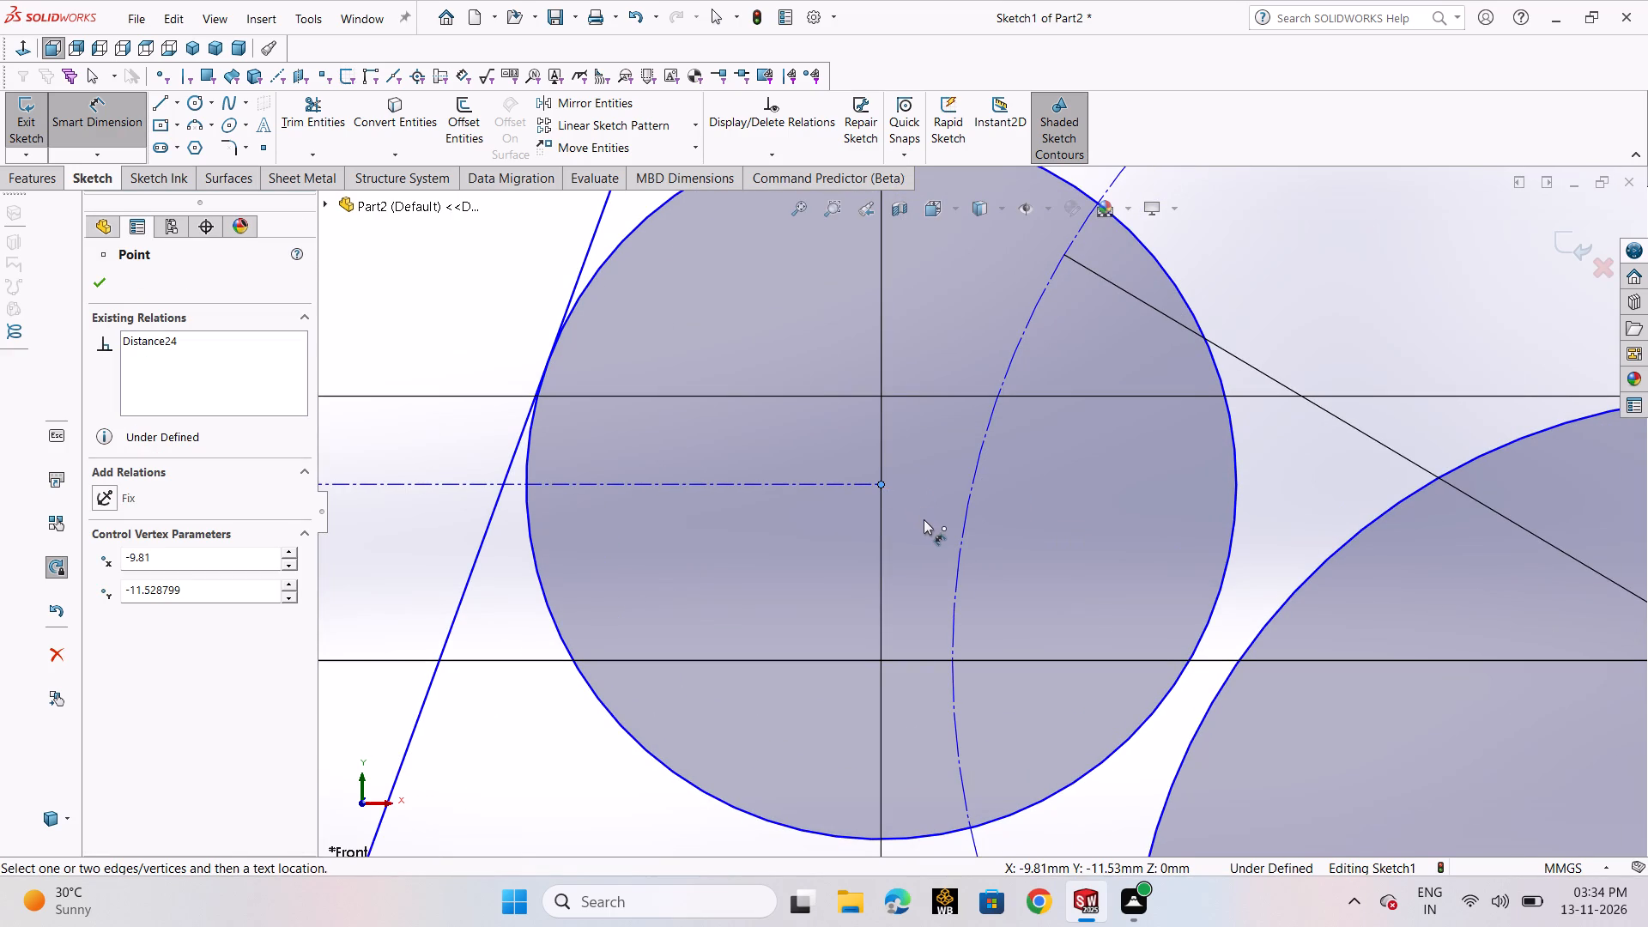
left_click_drag(924, 519, 919, 615)
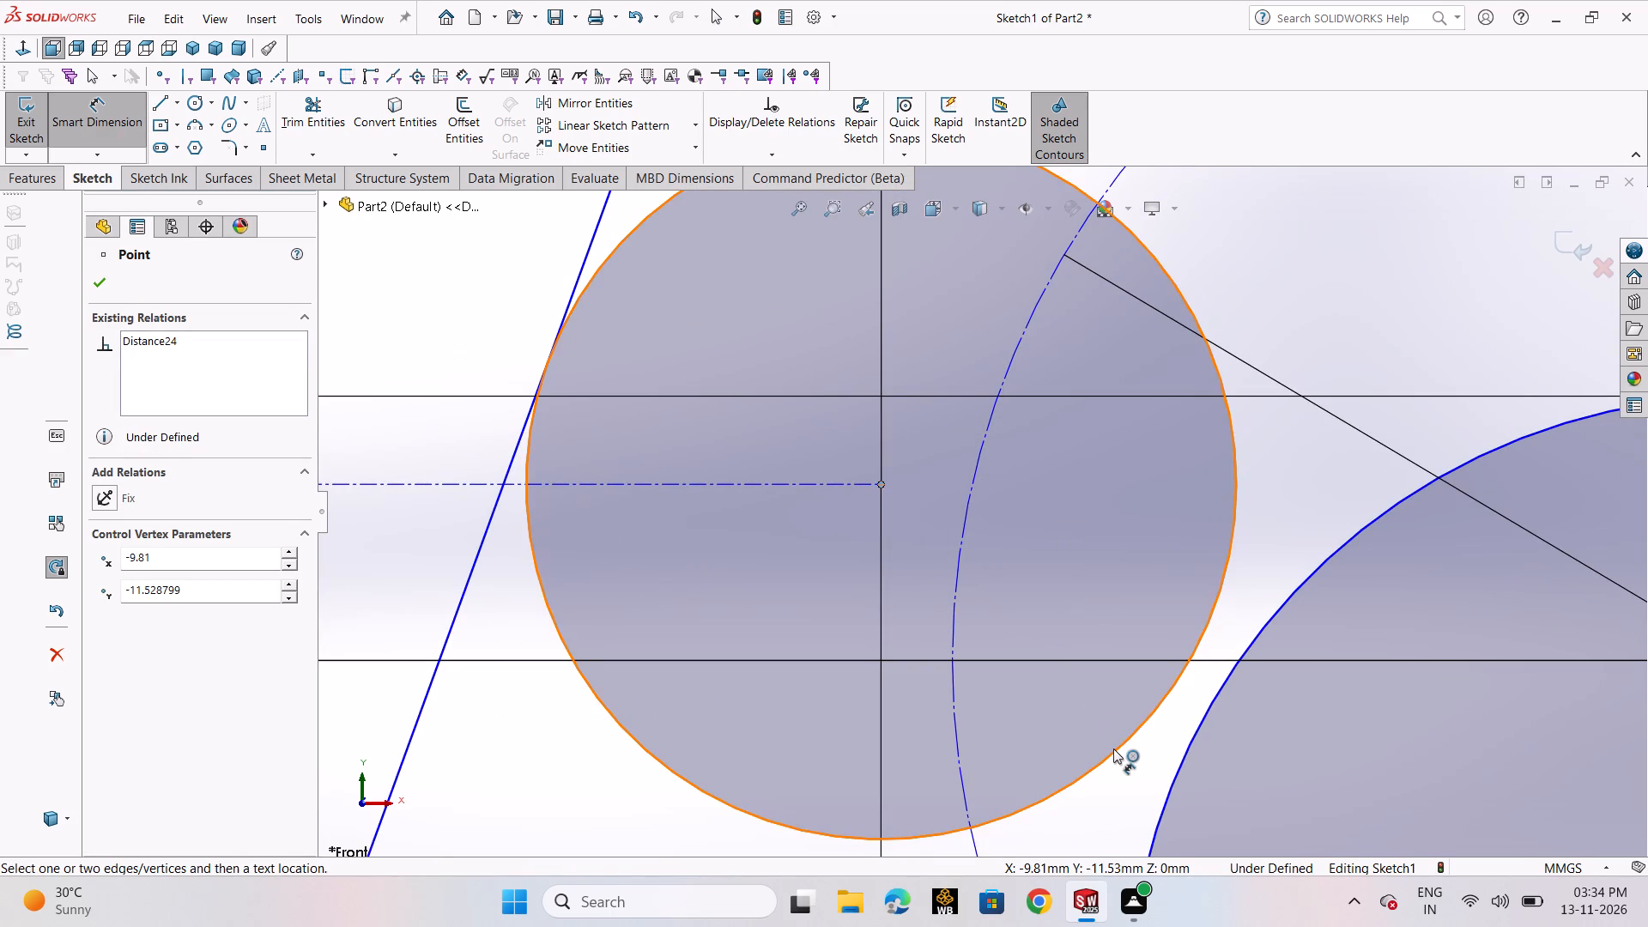
left_click(1113, 748)
key("Delete")
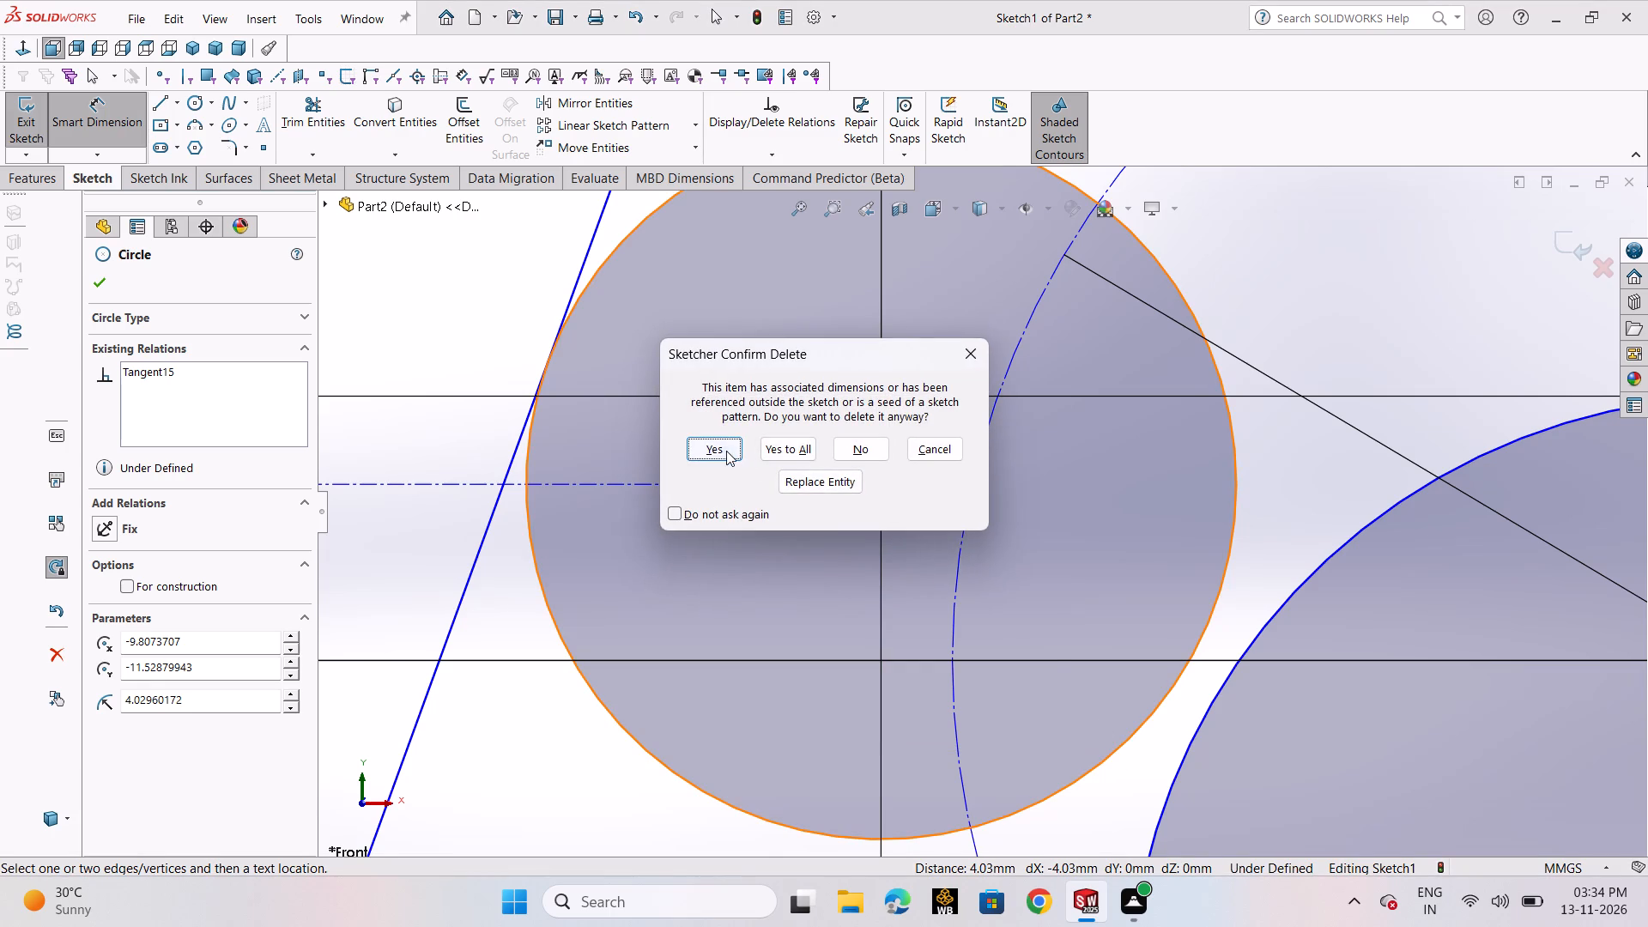
left_click(726, 451)
left_click(689, 443)
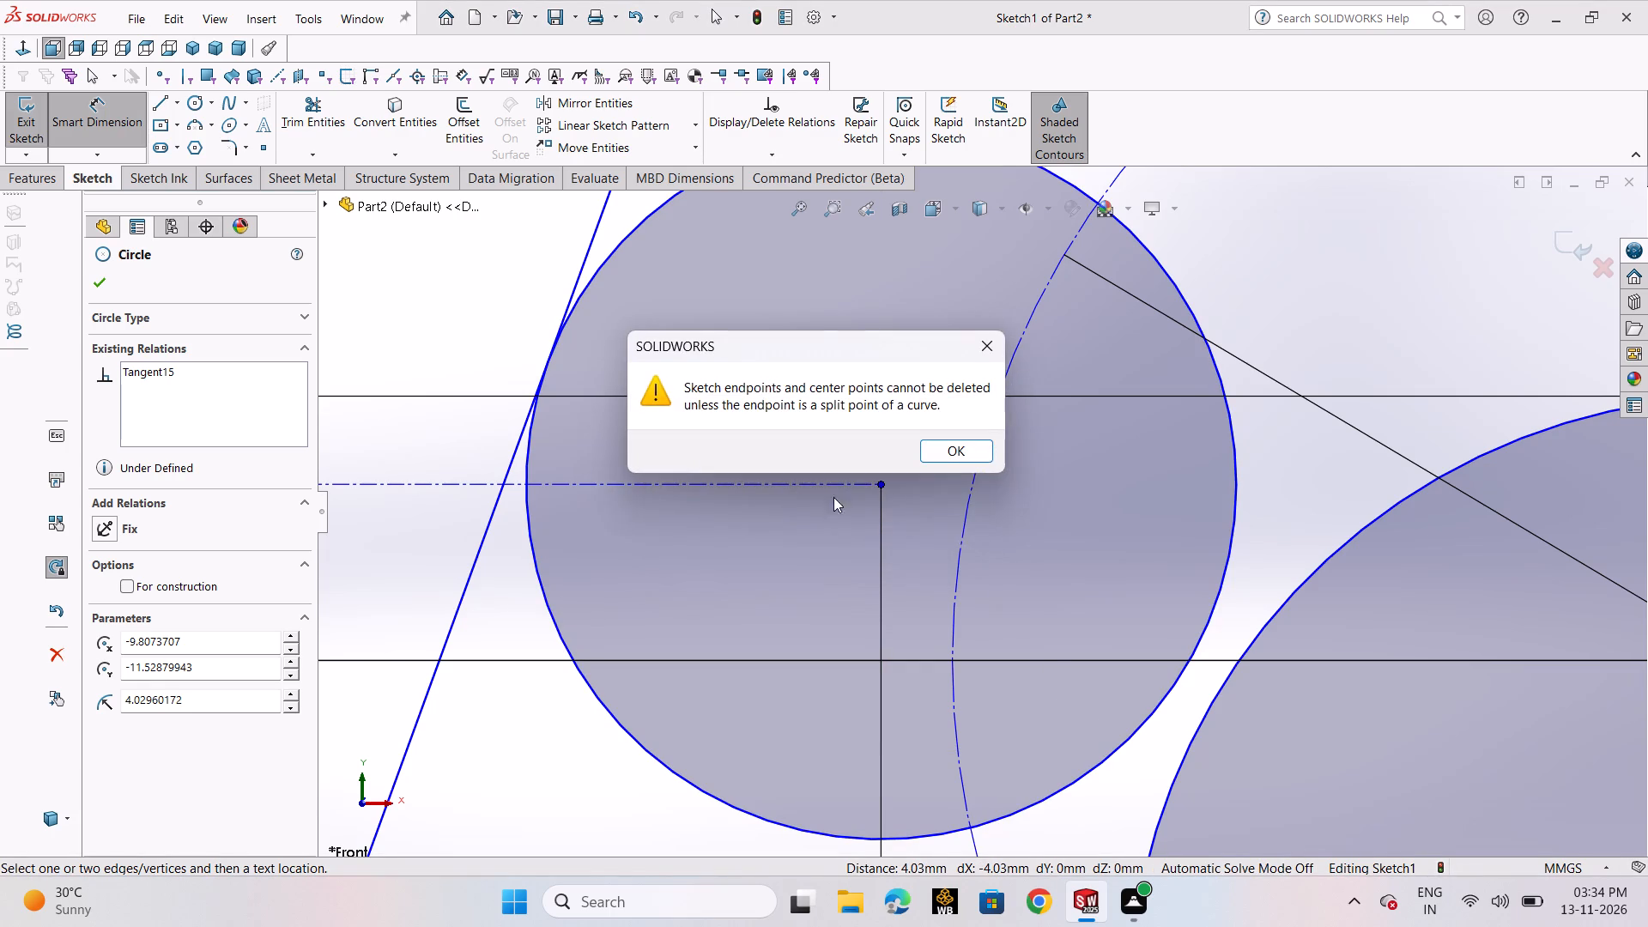
left_click(984, 447)
Set the horizontal distance between the short horizontal centerline's inner endpoint and the vertical centerline to 10 mm.
scroll(986, 536, "up", 5)
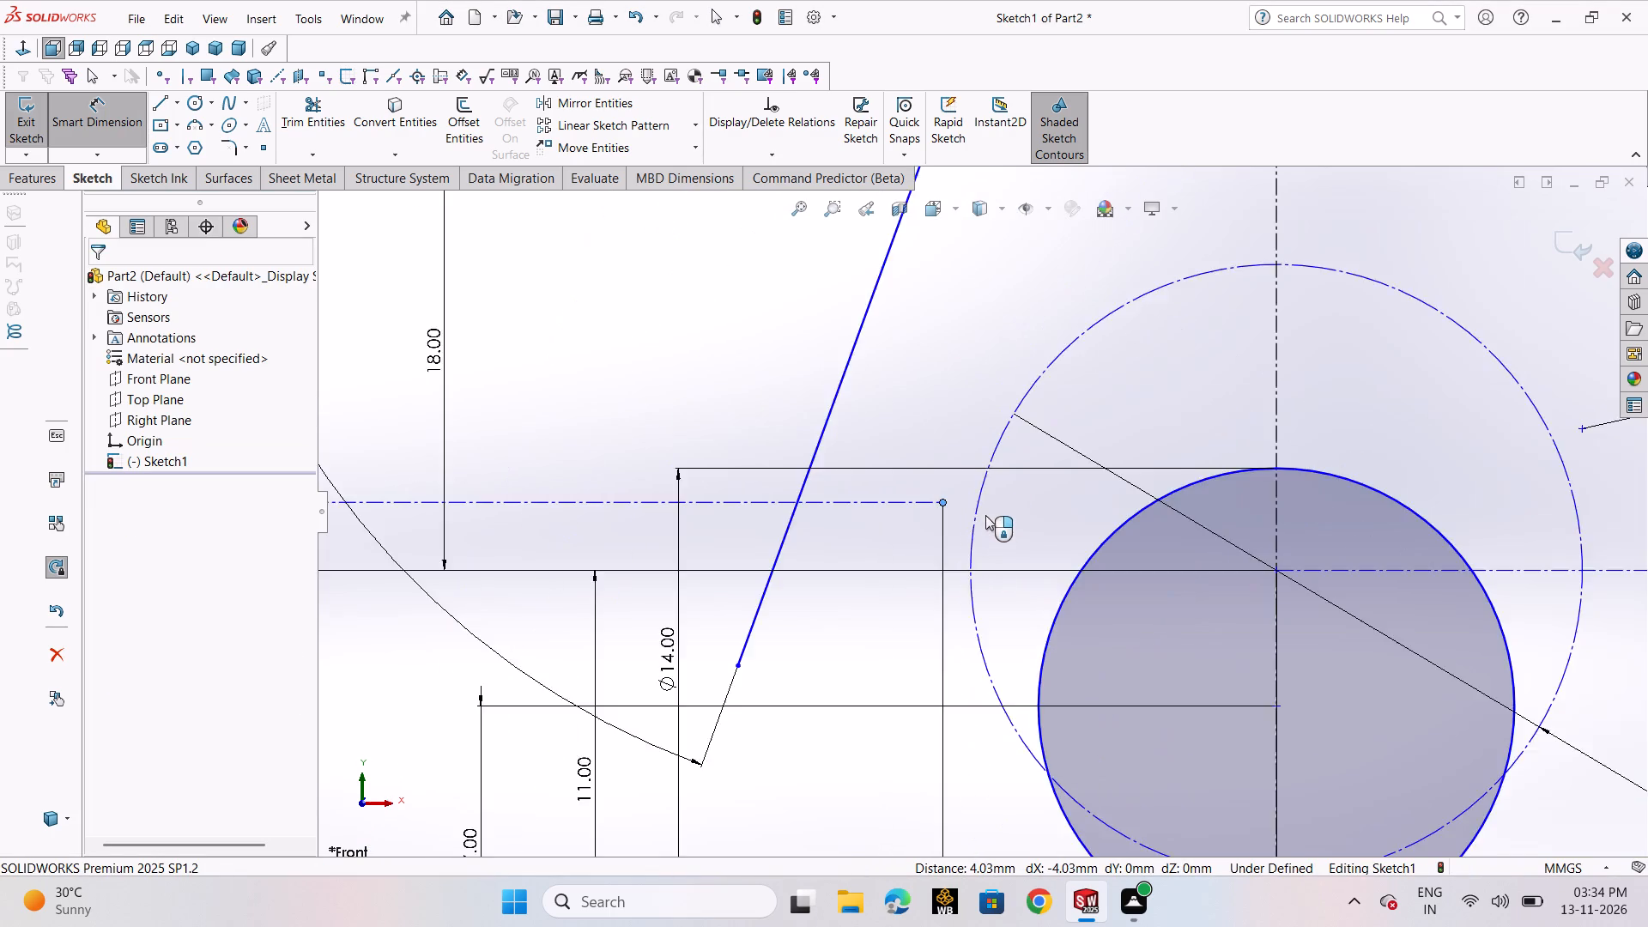
scroll(985, 515, "up", 5)
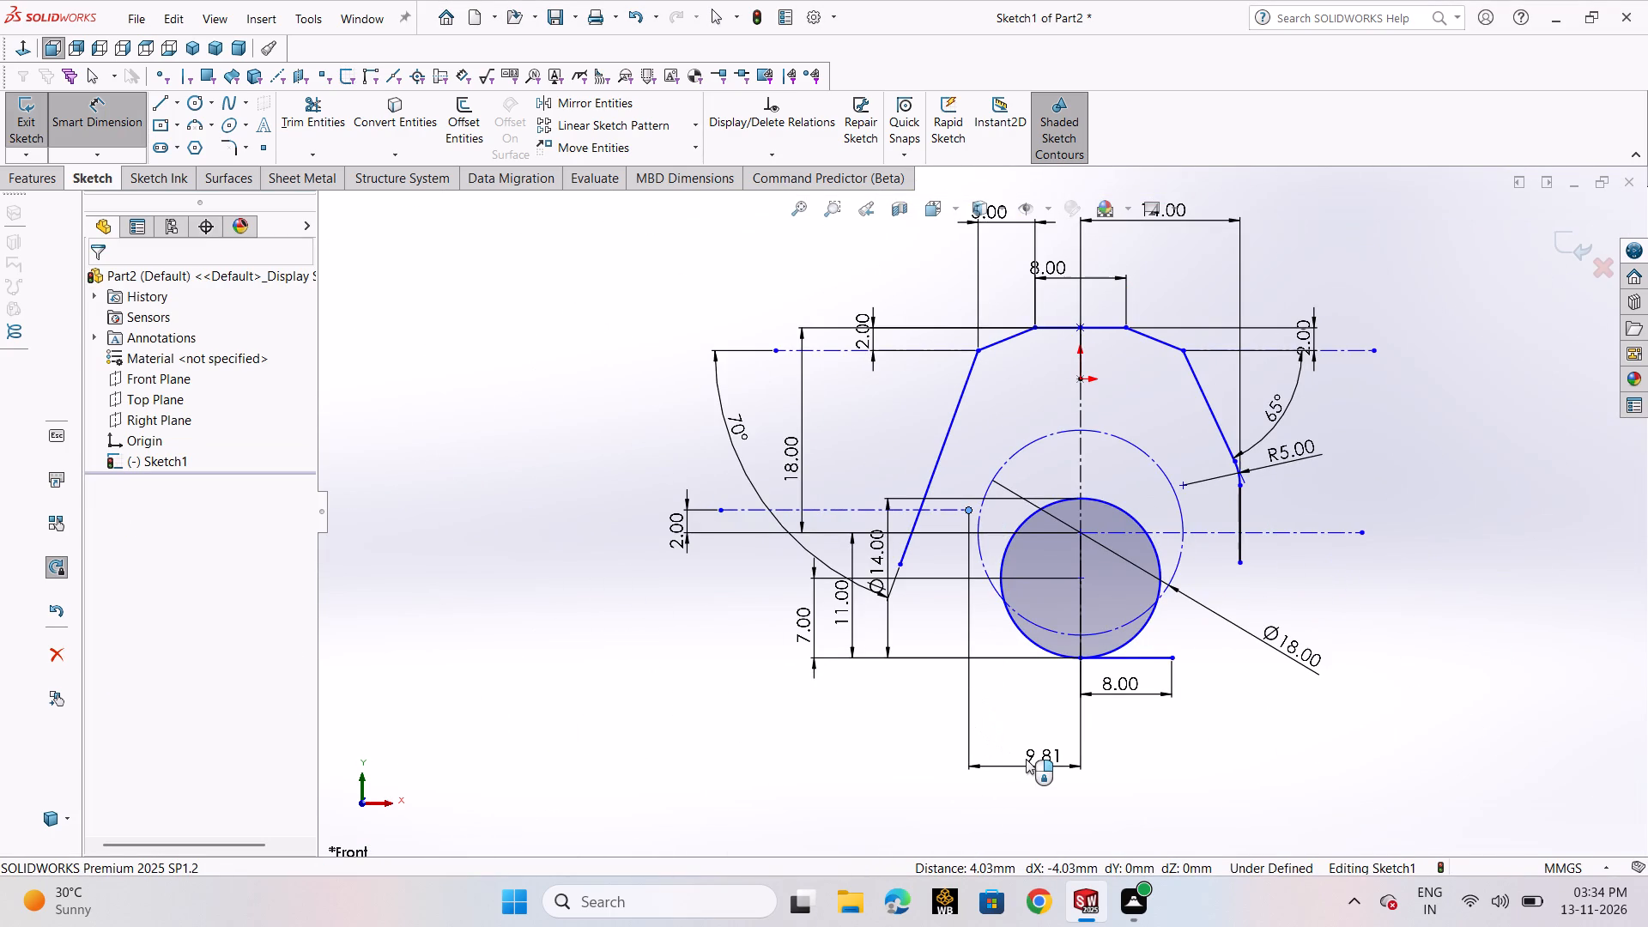
double_click(1038, 760)
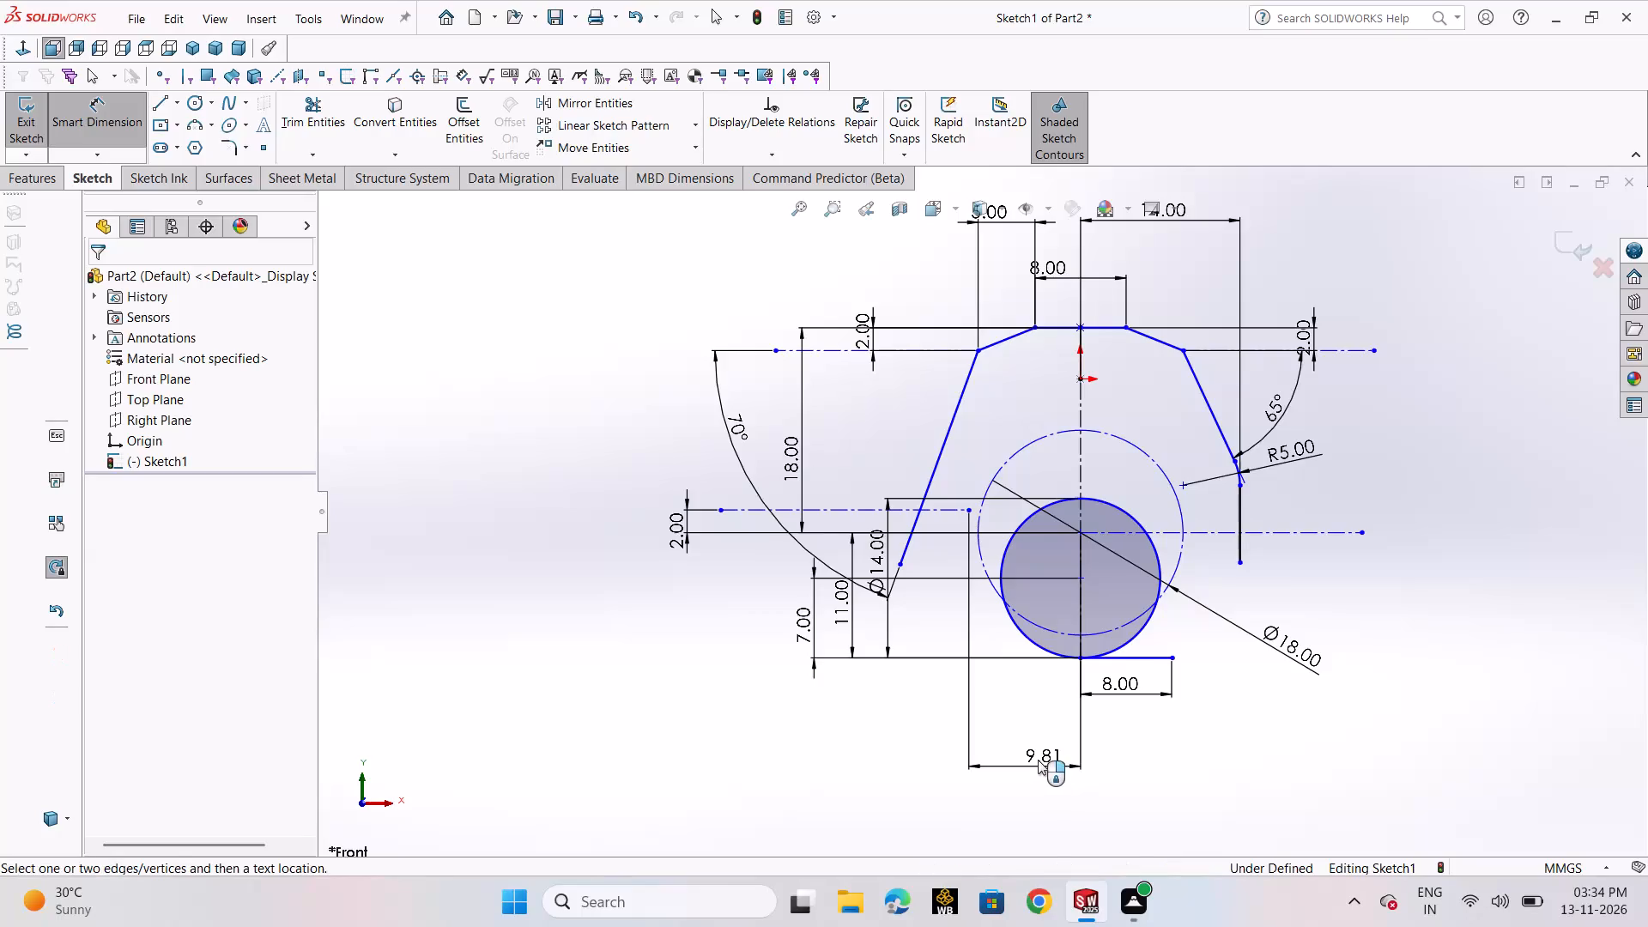
double_click(1047, 754)
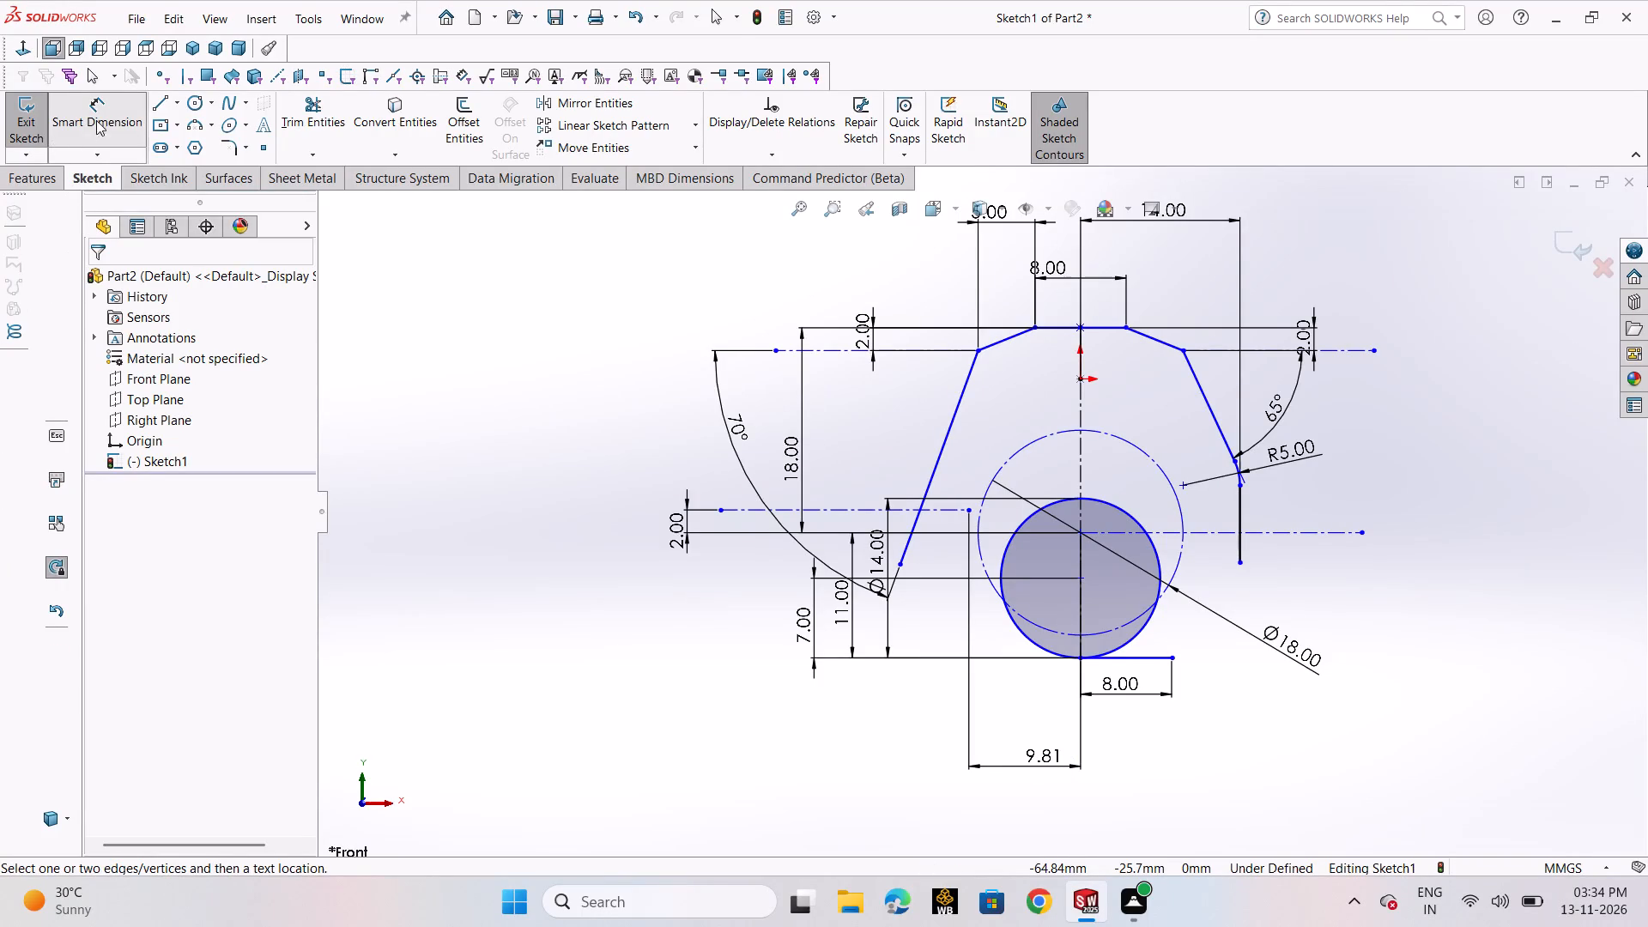
left_click(96, 120)
double_click(1043, 754)
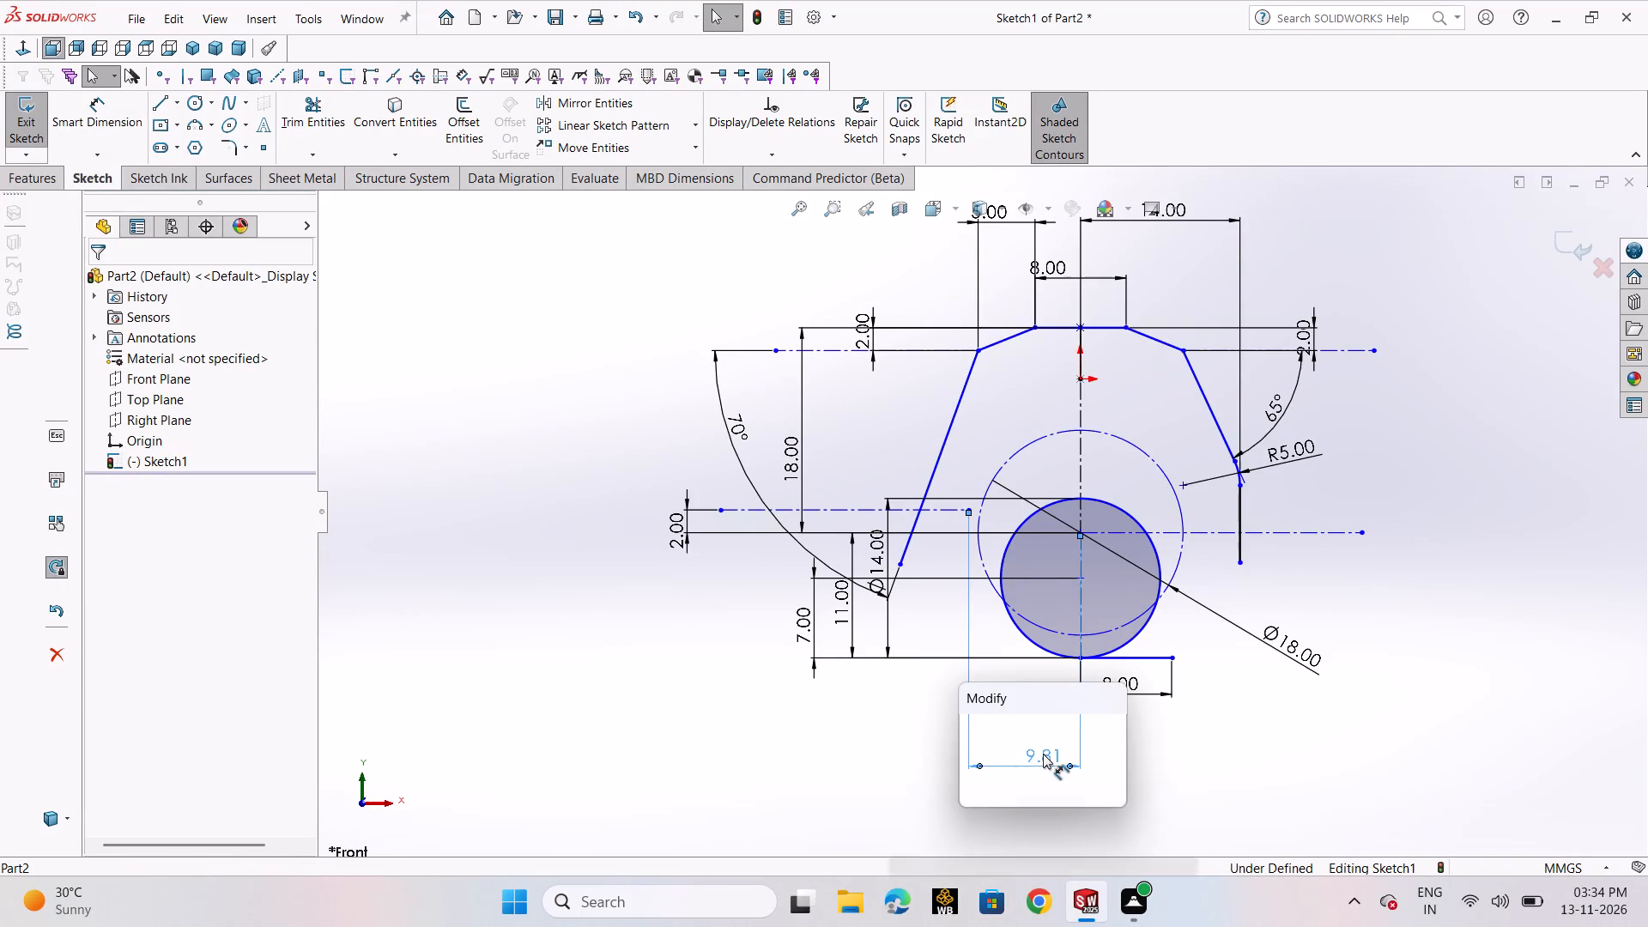
type("10")
key("Return")
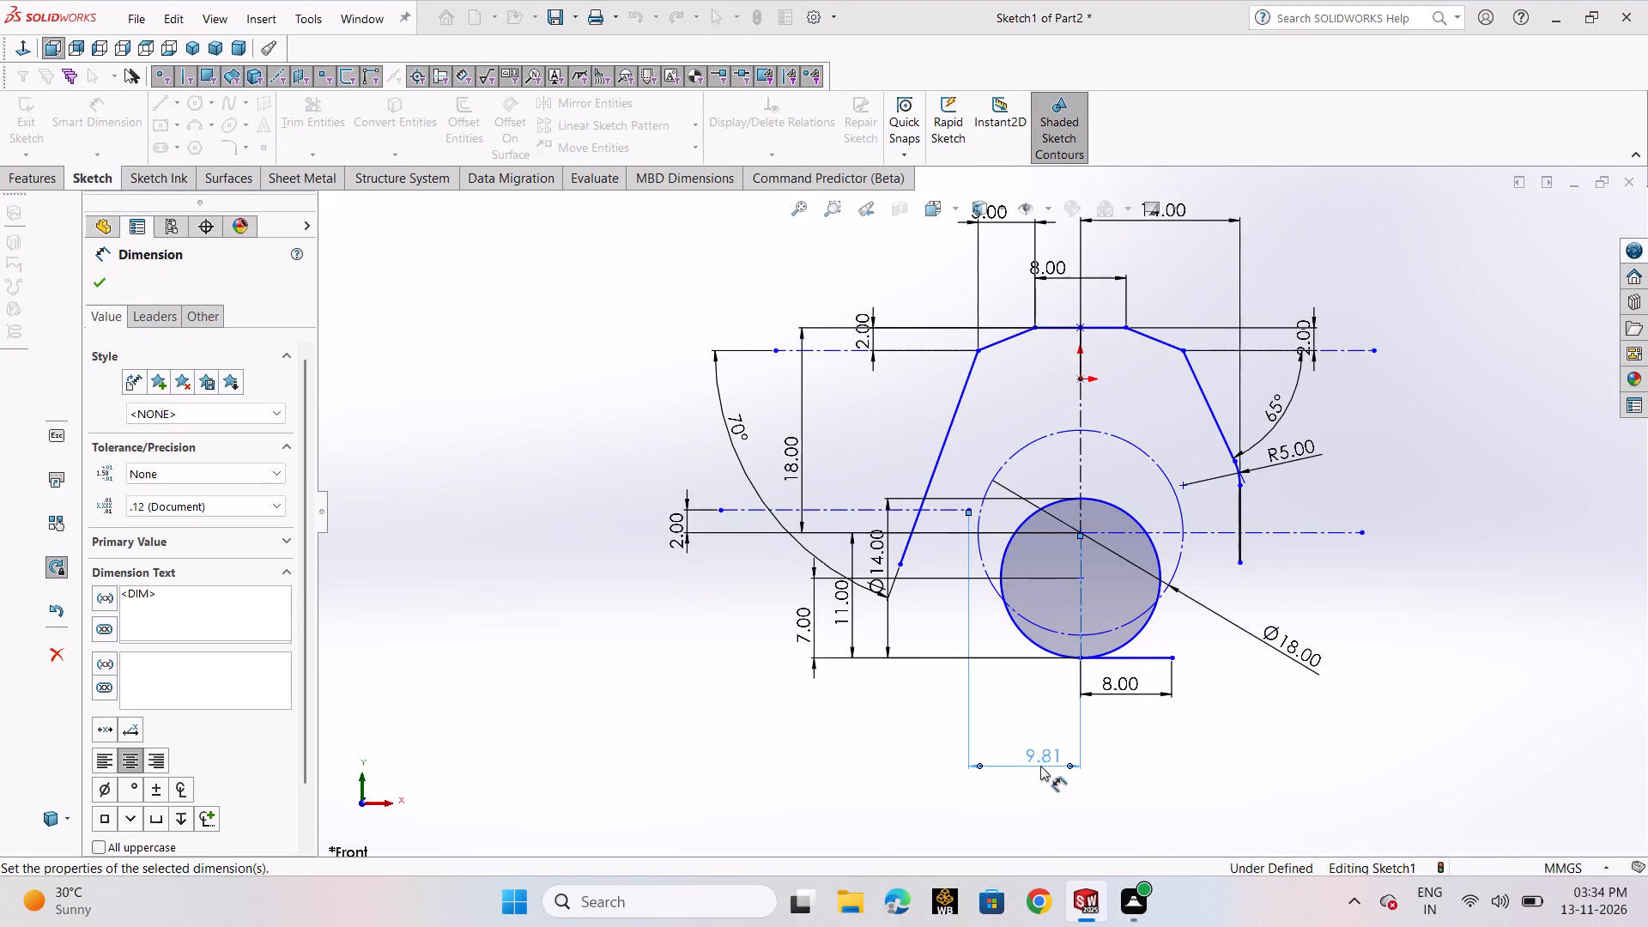
left_click(92, 286)
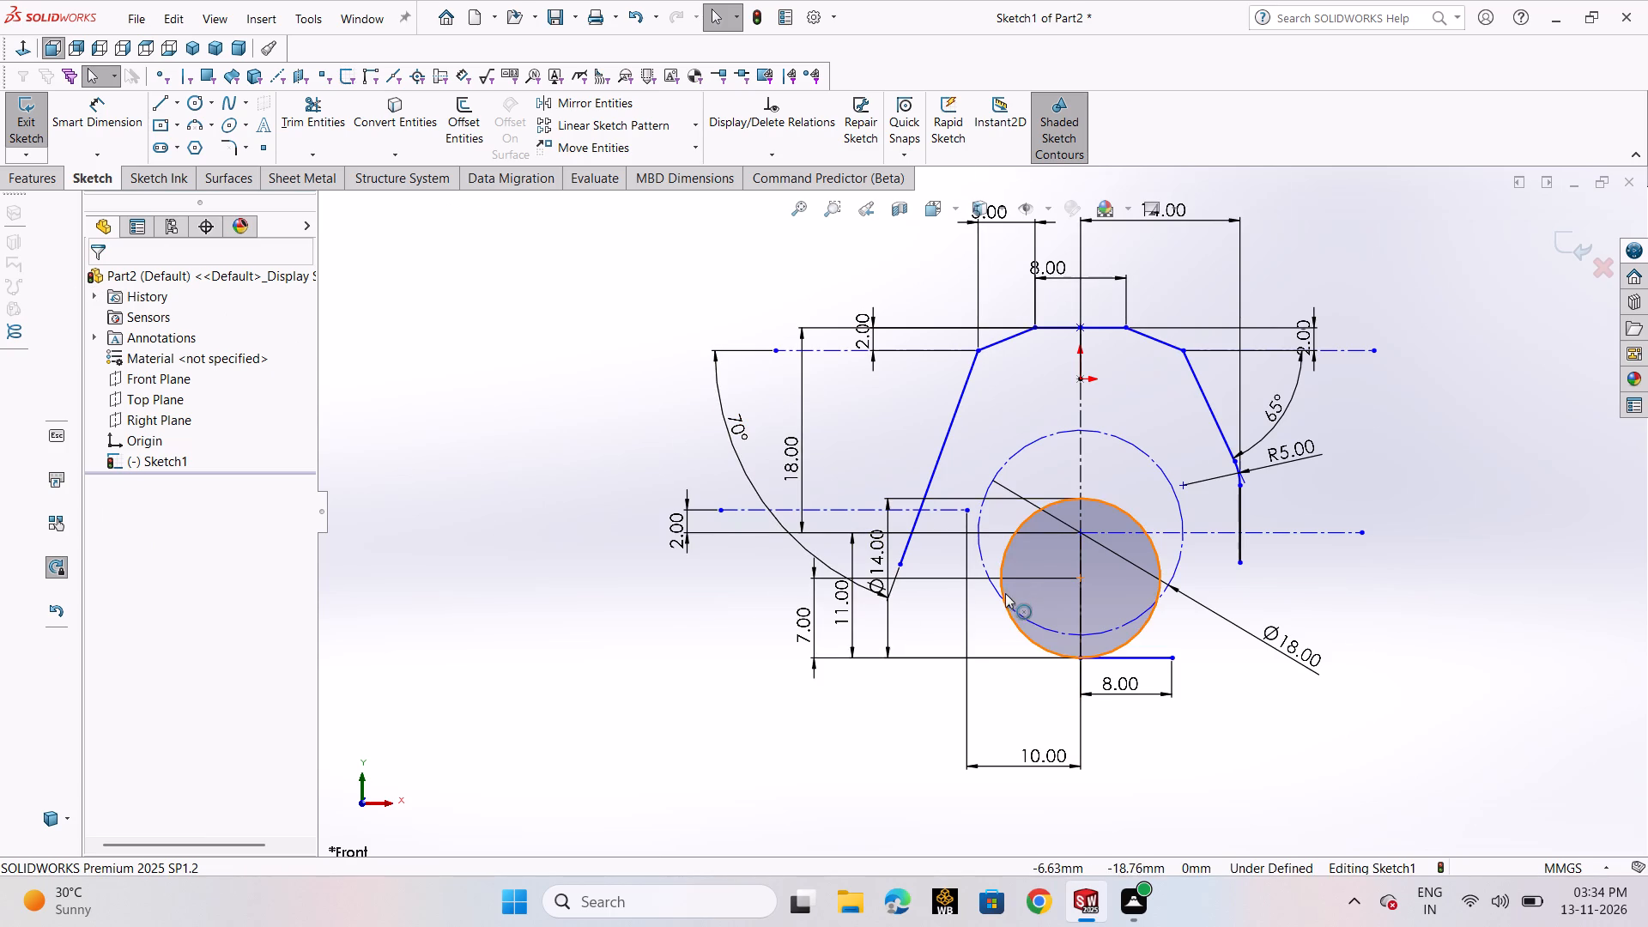
Sketch a circle about 9.9 mm in diameter centred on the inner endpoint of the horizontal centerline crossing the 70° line.
scroll(1005, 593, "down", 2)
scroll(997, 472, "up", 1)
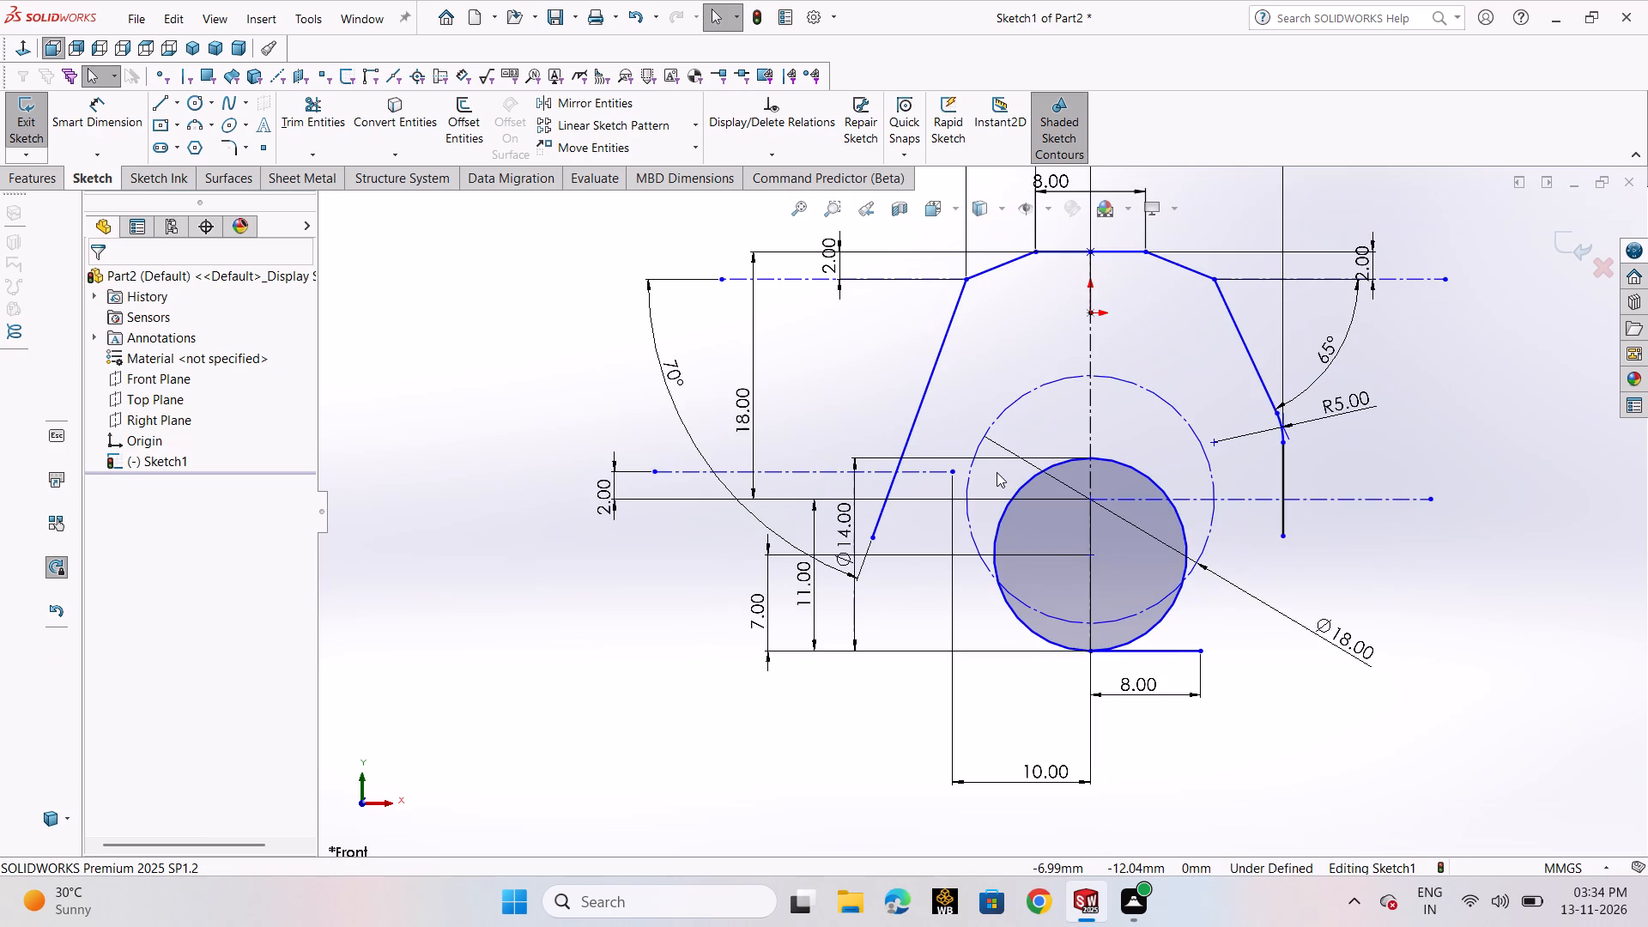
scroll(997, 472, "down", 2)
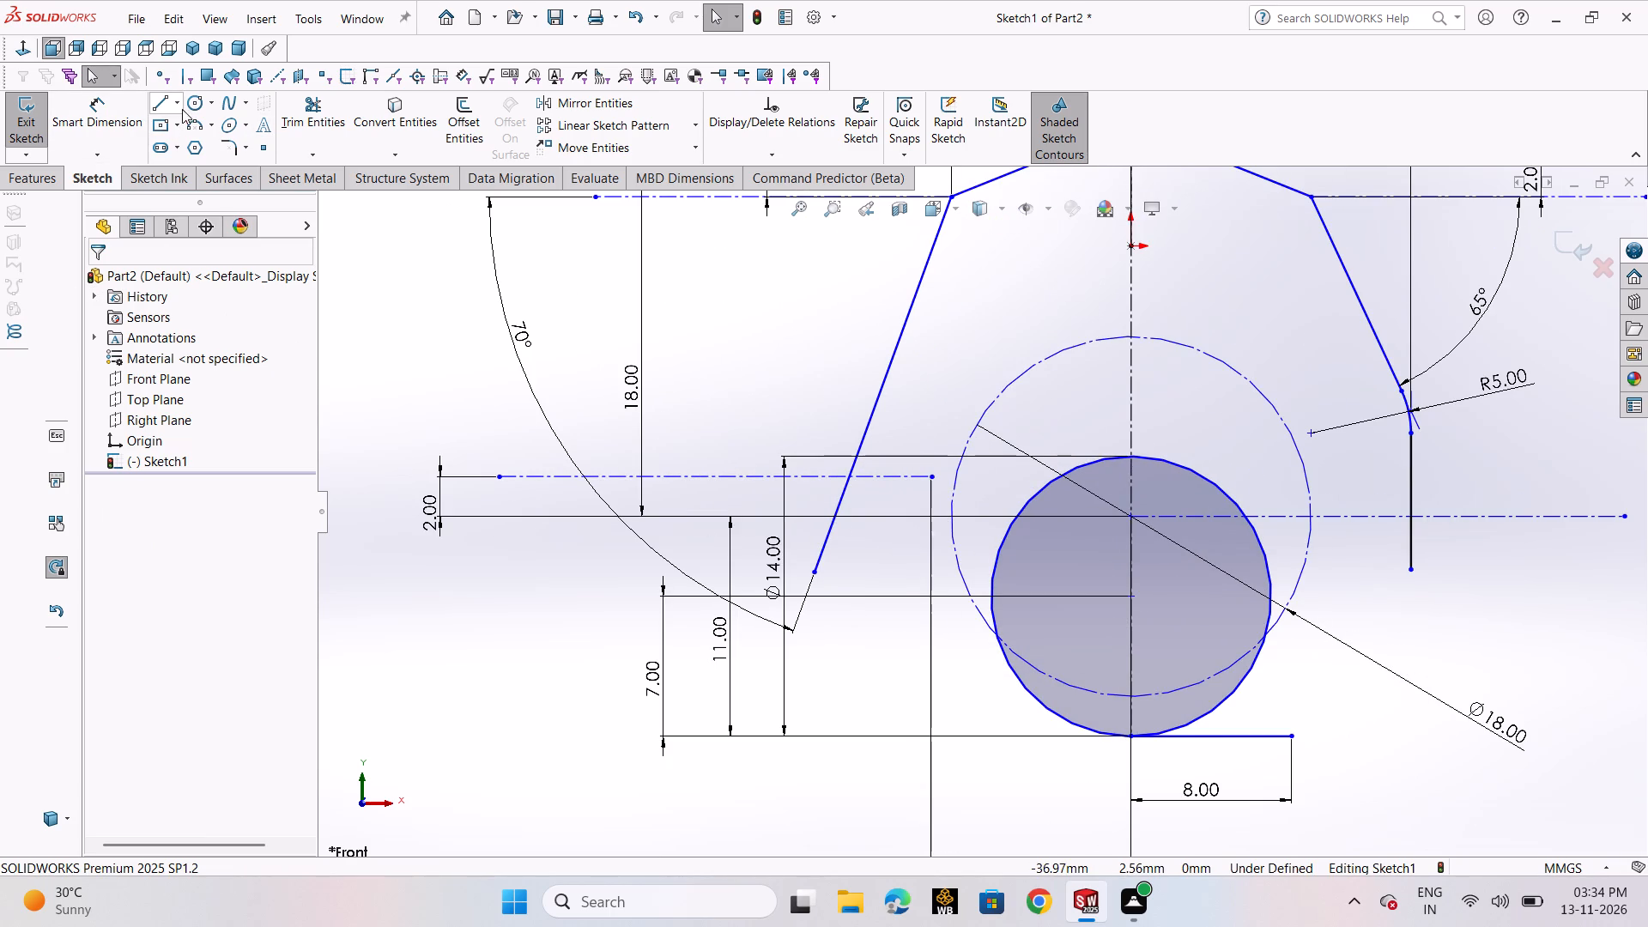
left_click(194, 104)
left_click(209, 126)
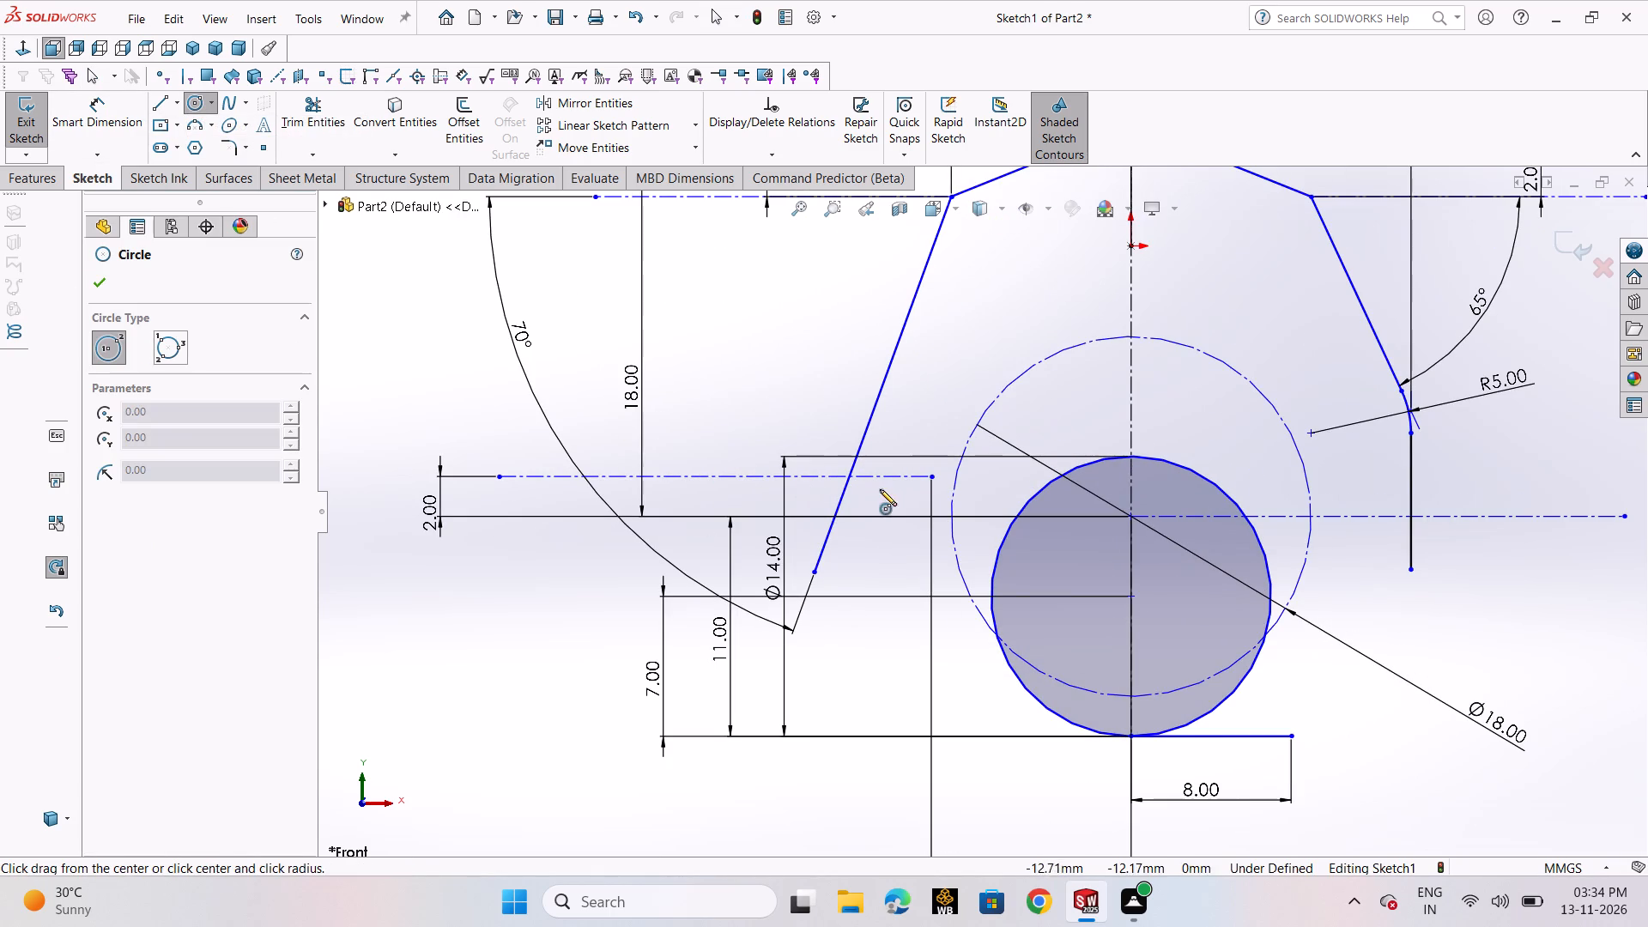
left_click(932, 476)
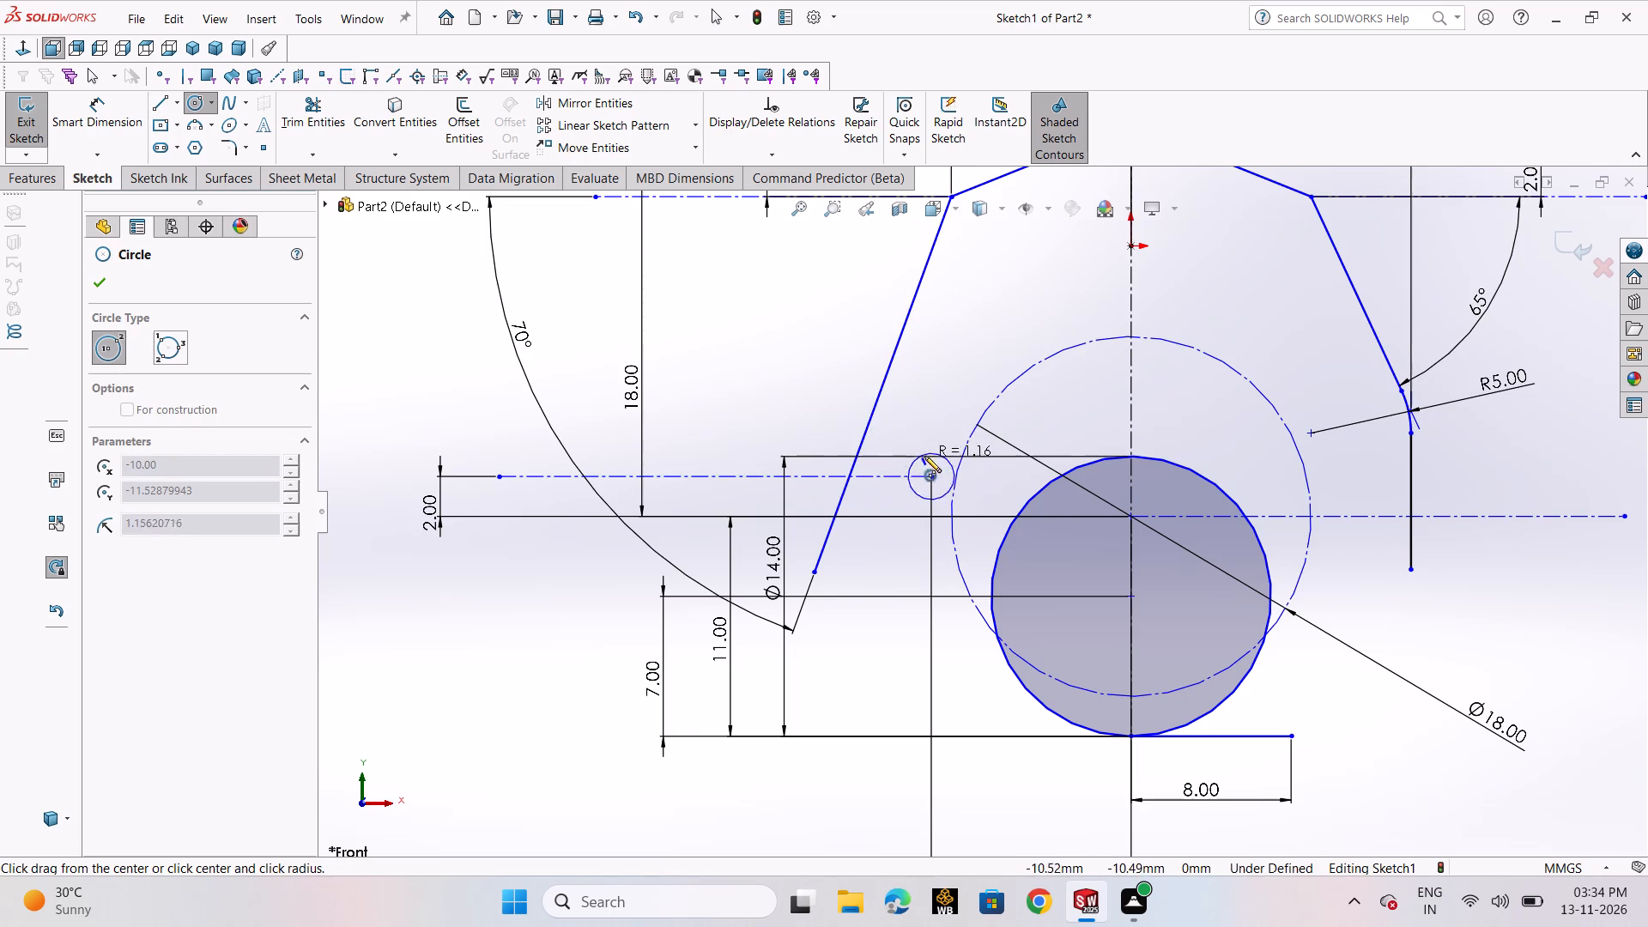
left_click(935, 378)
right_click(935, 378)
left_click(981, 396)
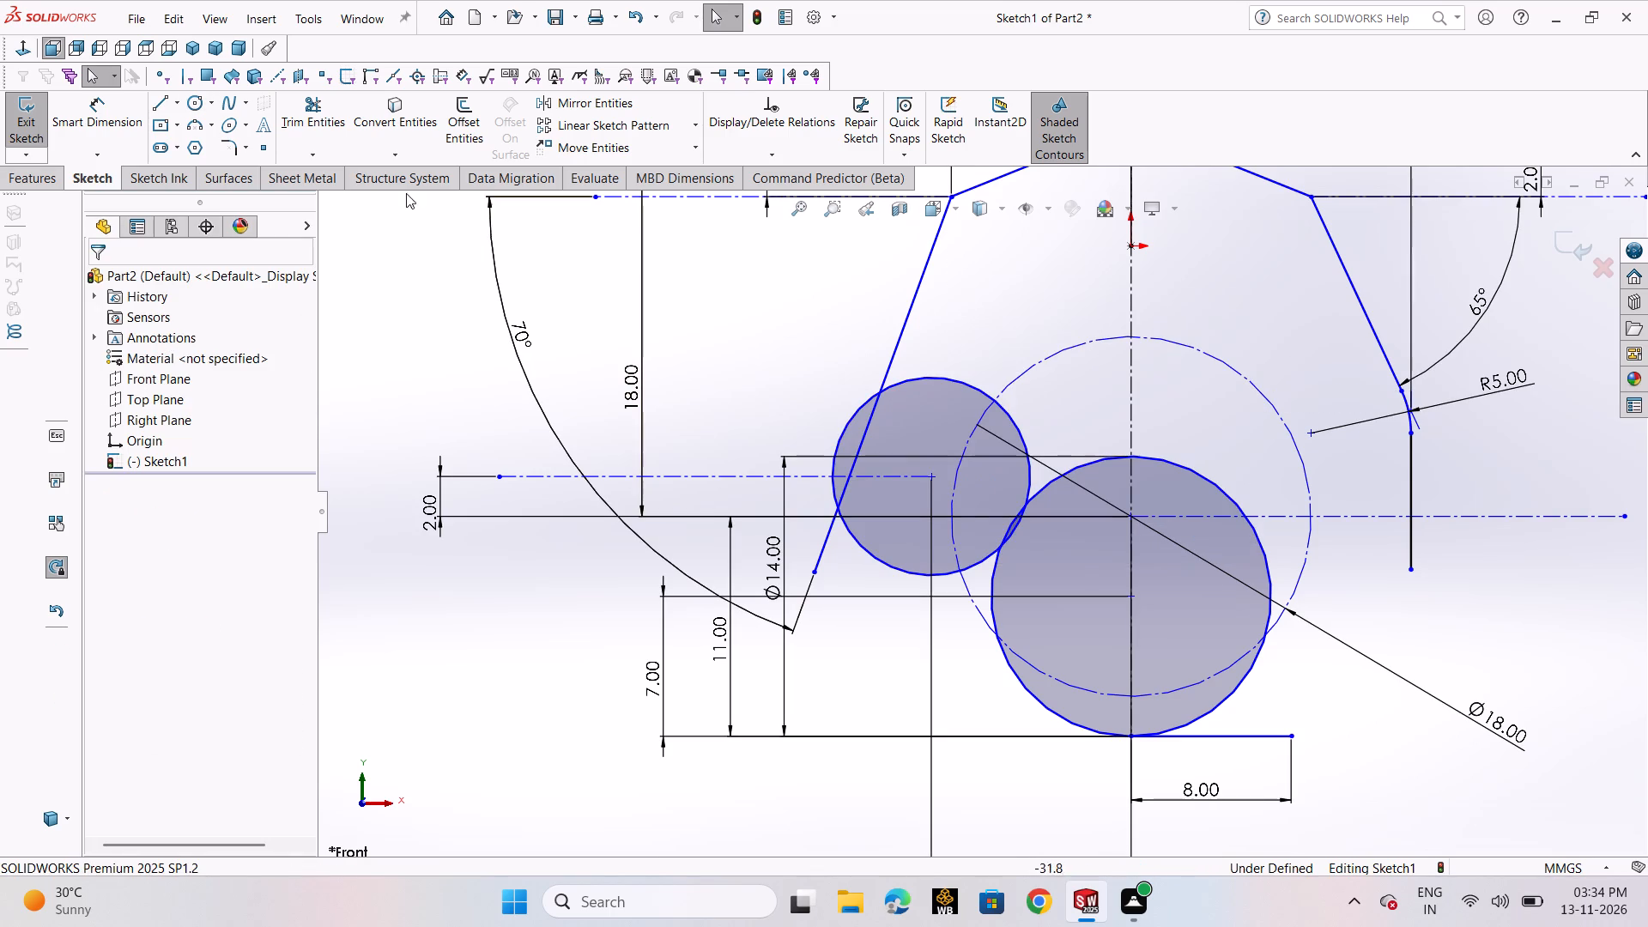
Dimension the new circle's diameter as 8 mm.
left_click(122, 121)
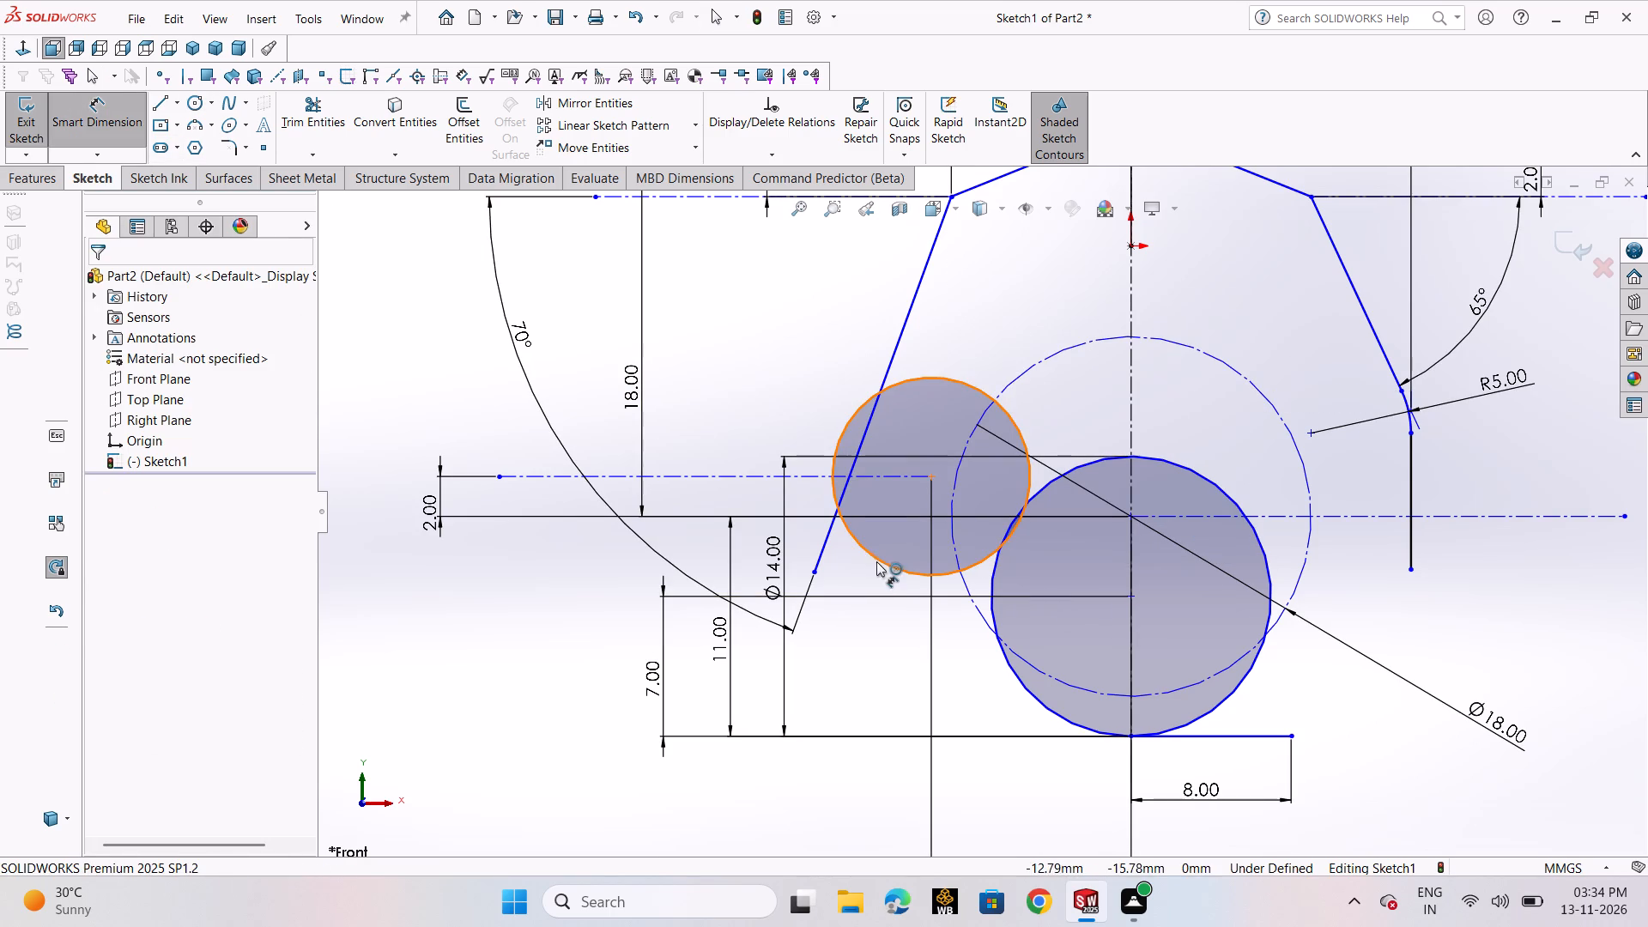
left_click(878, 560)
left_click(419, 689)
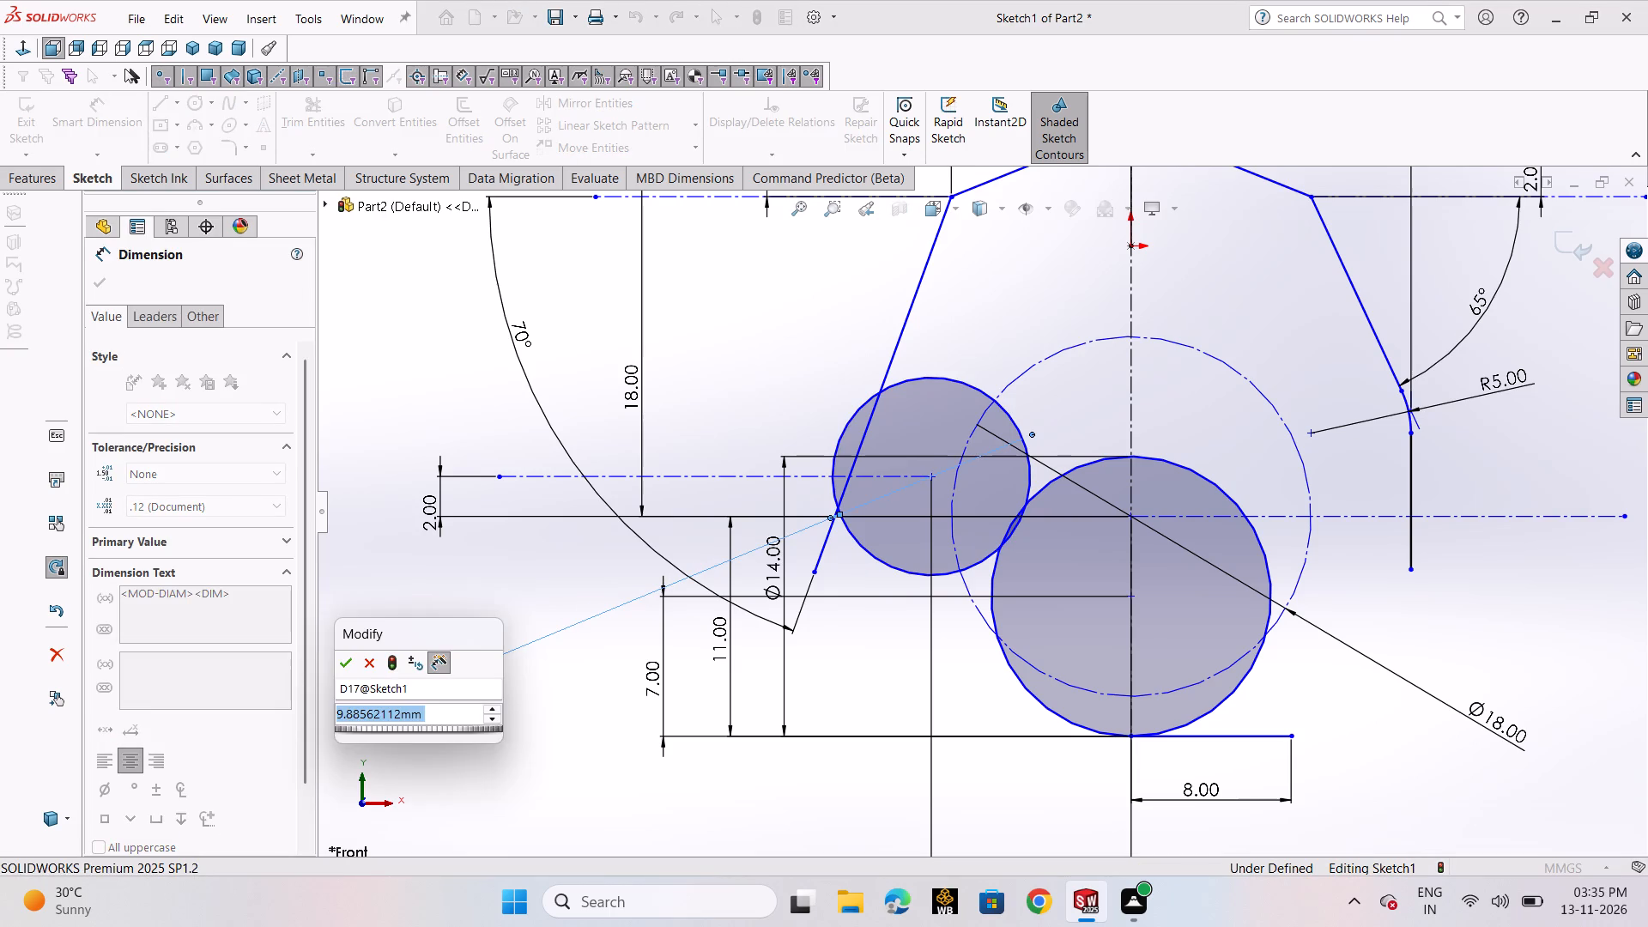
key("8")
key("Return")
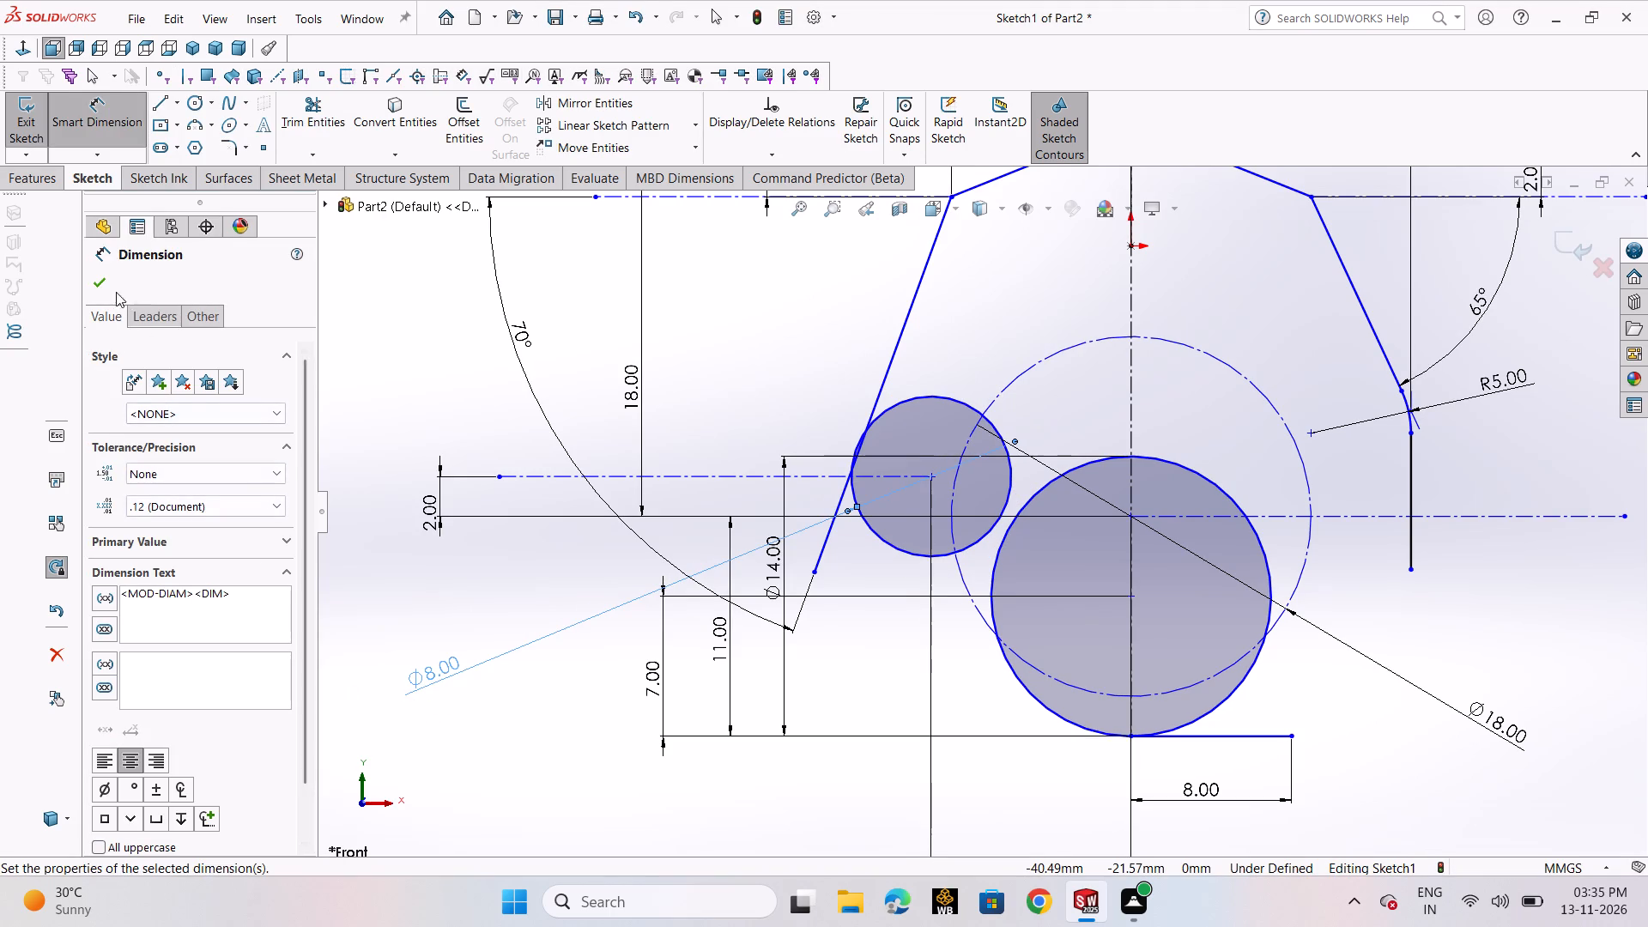
left_click(105, 287)
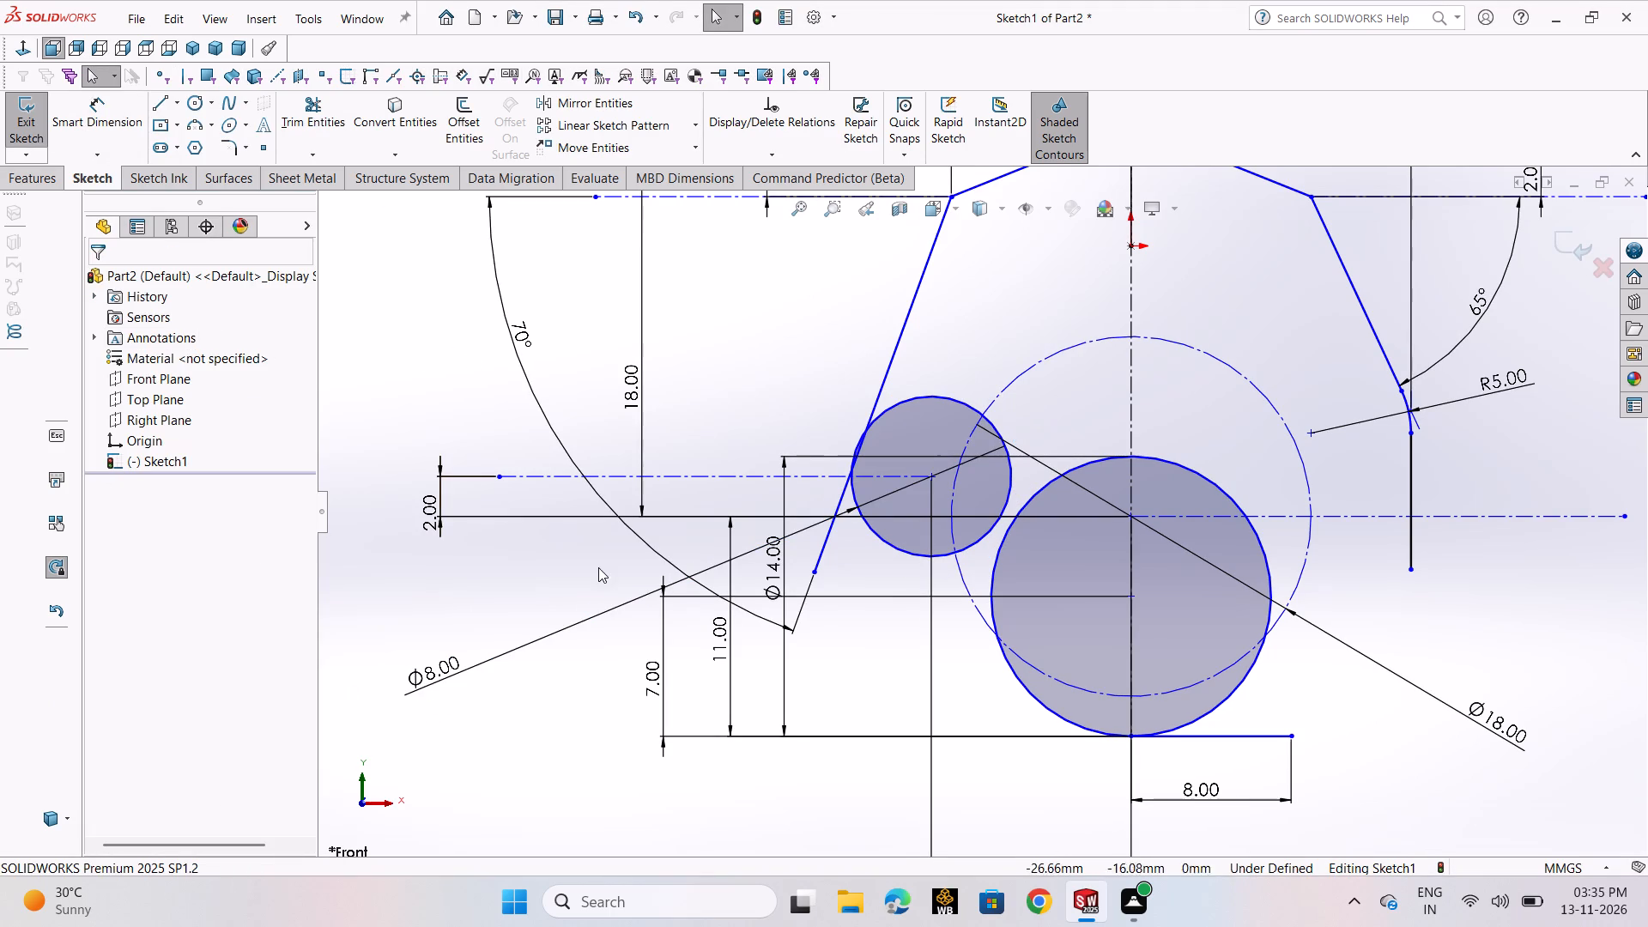
Trim the short arc of the 8 mm circle that protrudes outside the 70° slanted line.
scroll(875, 561, "up", 3)
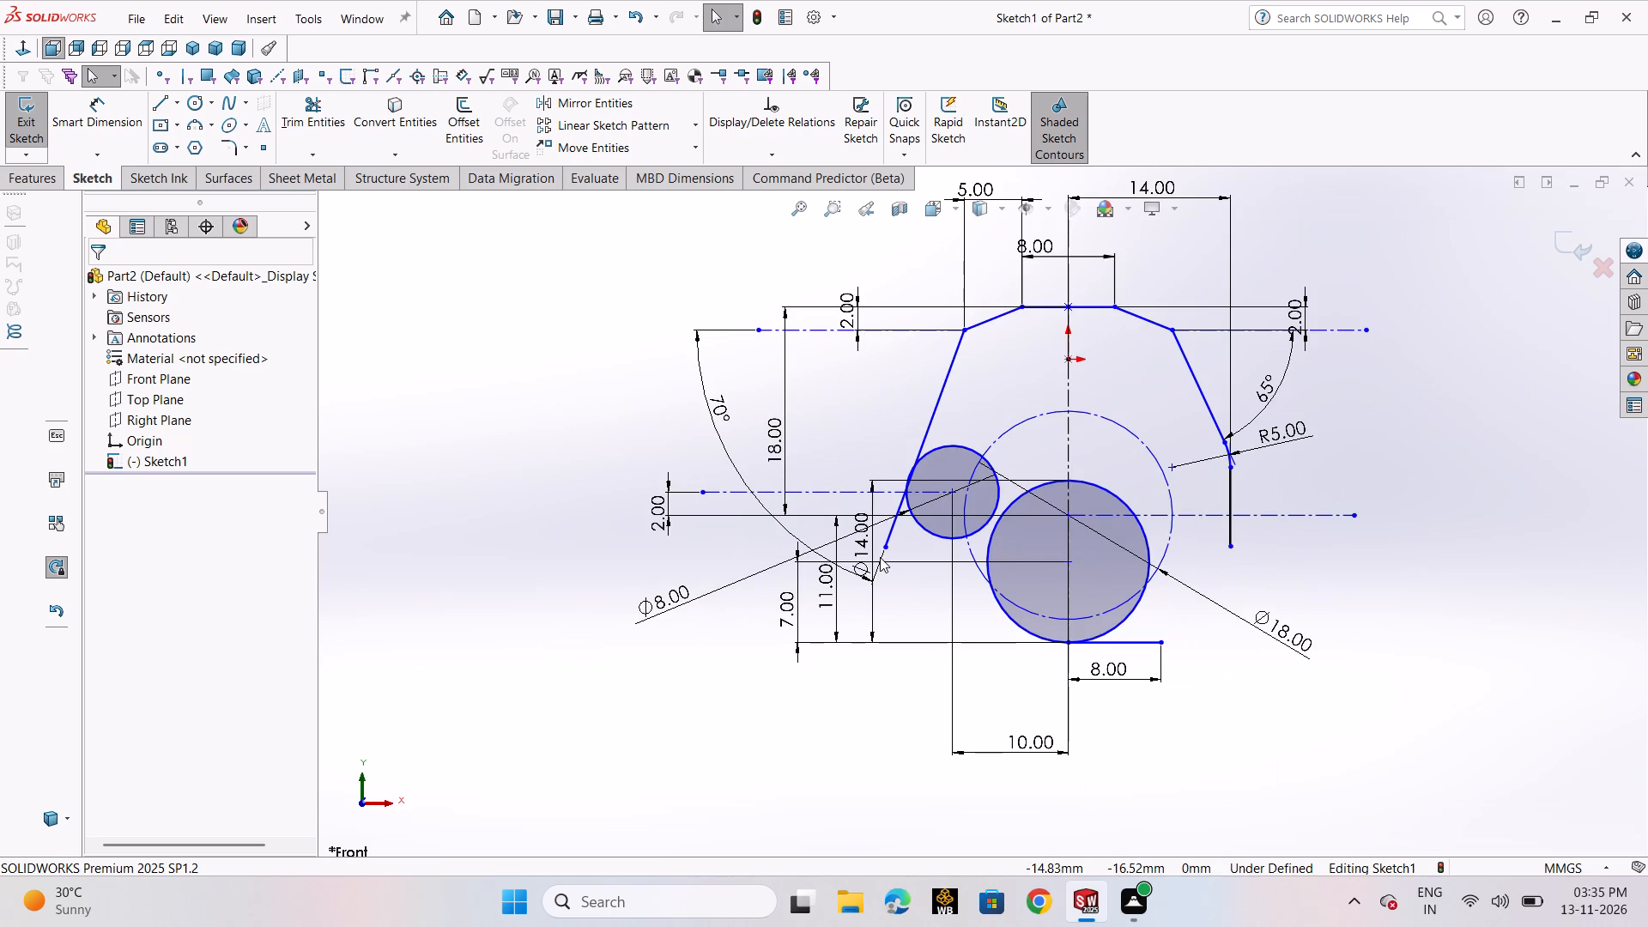
scroll(1041, 344, "up", 1)
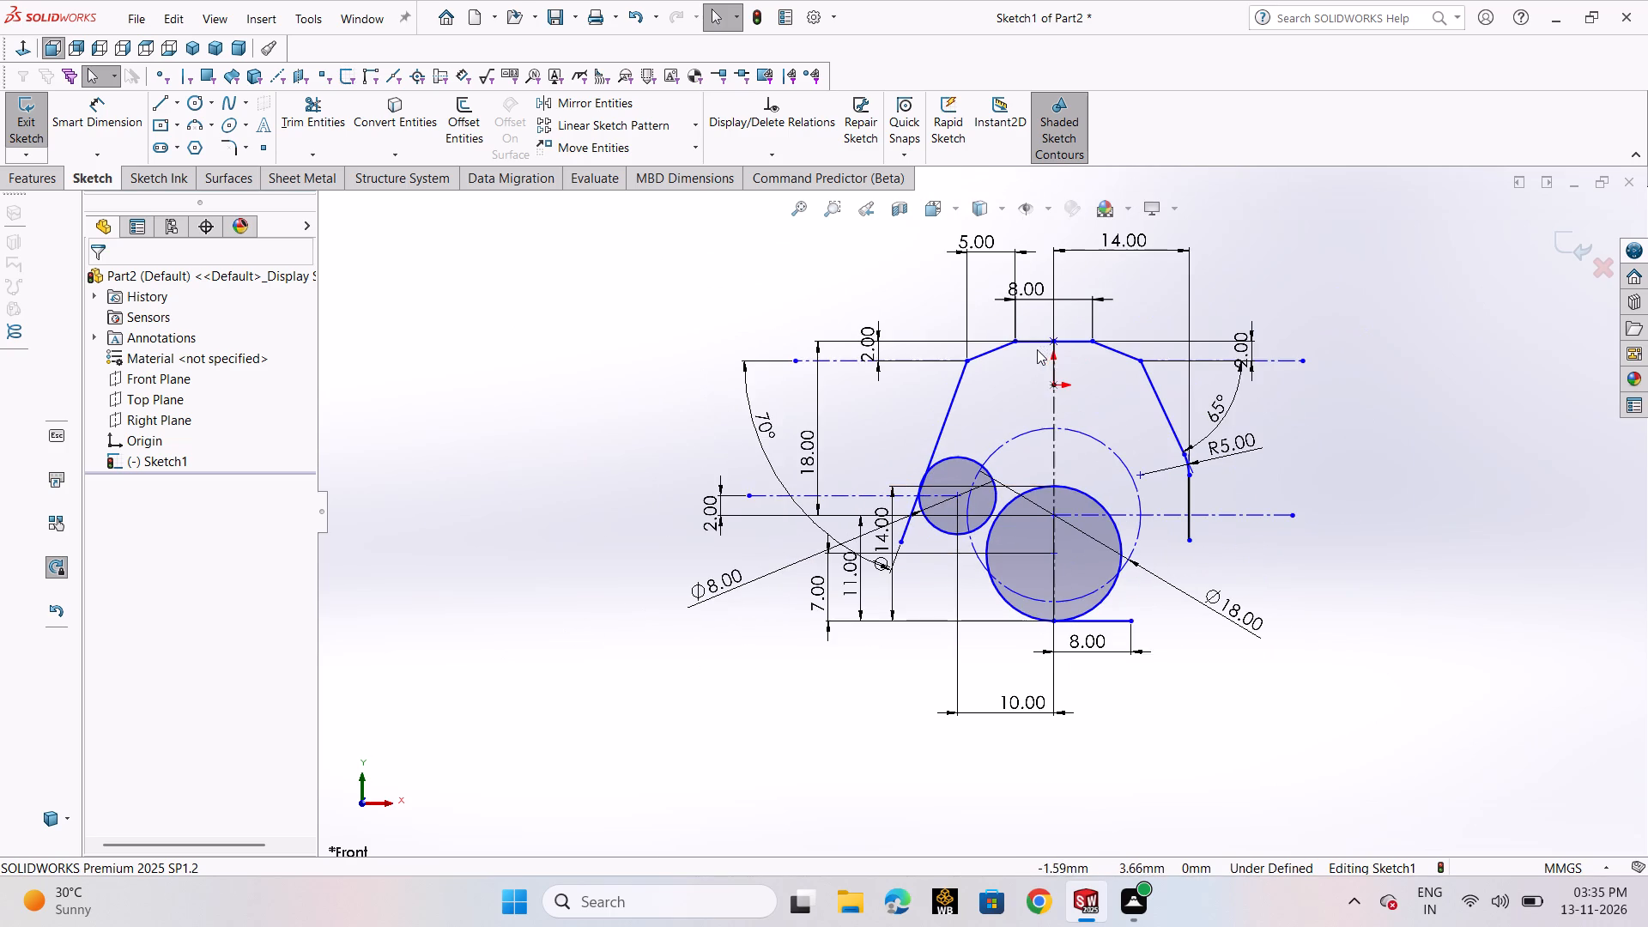
scroll(1033, 355, "down", 3)
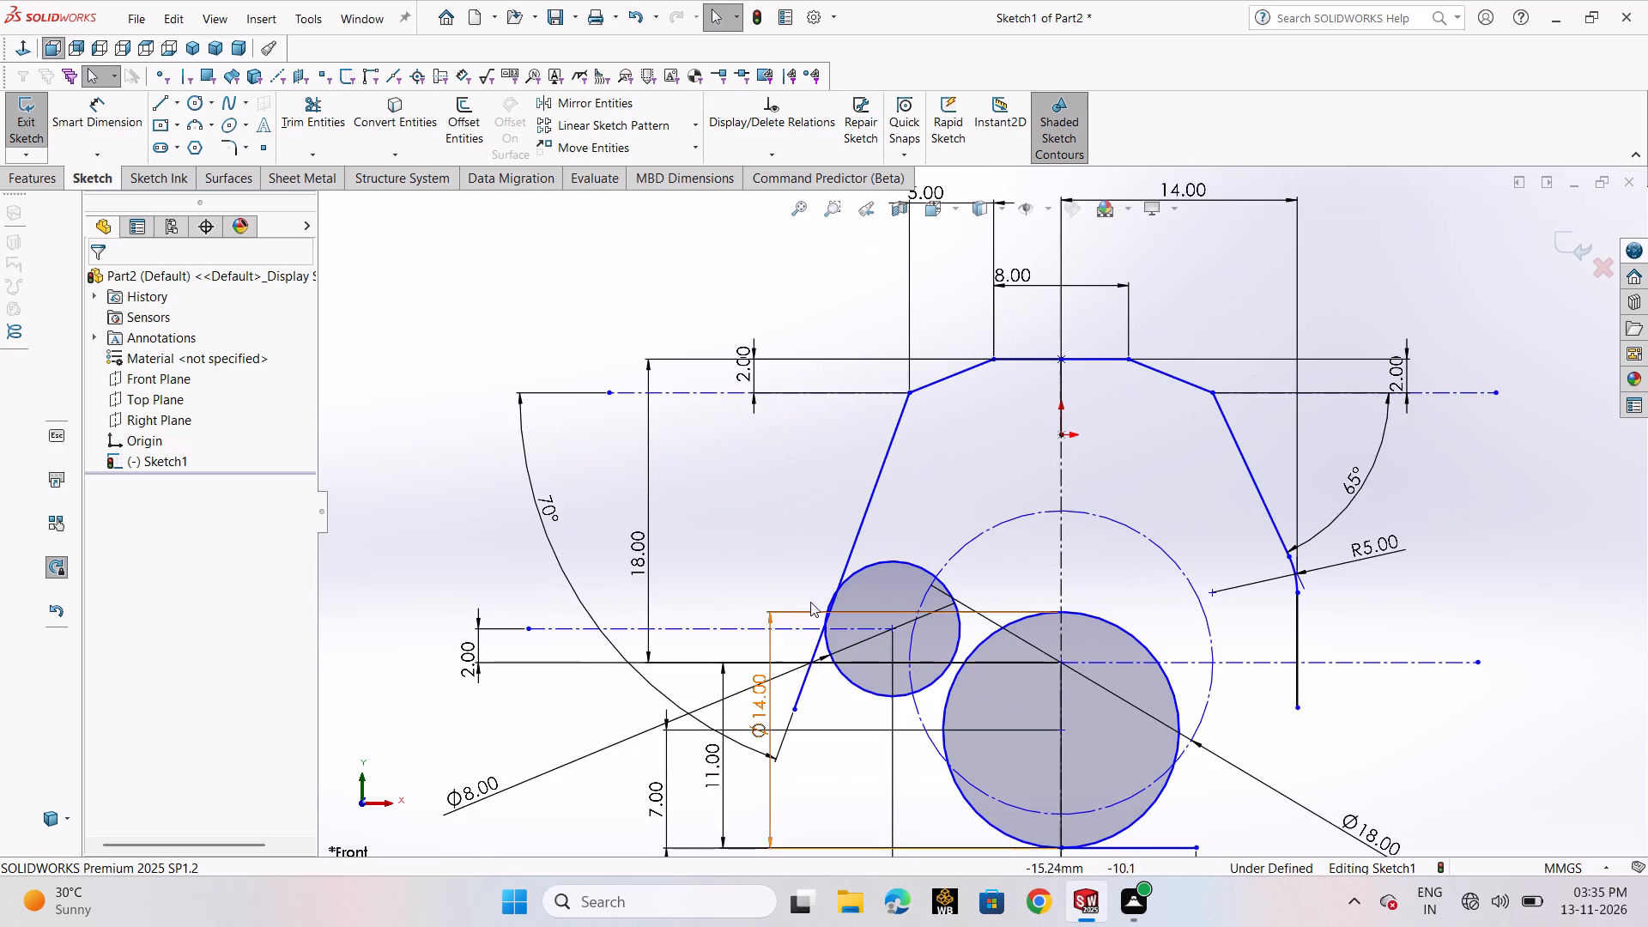
scroll(831, 589, "down", 5)
left_click(312, 130)
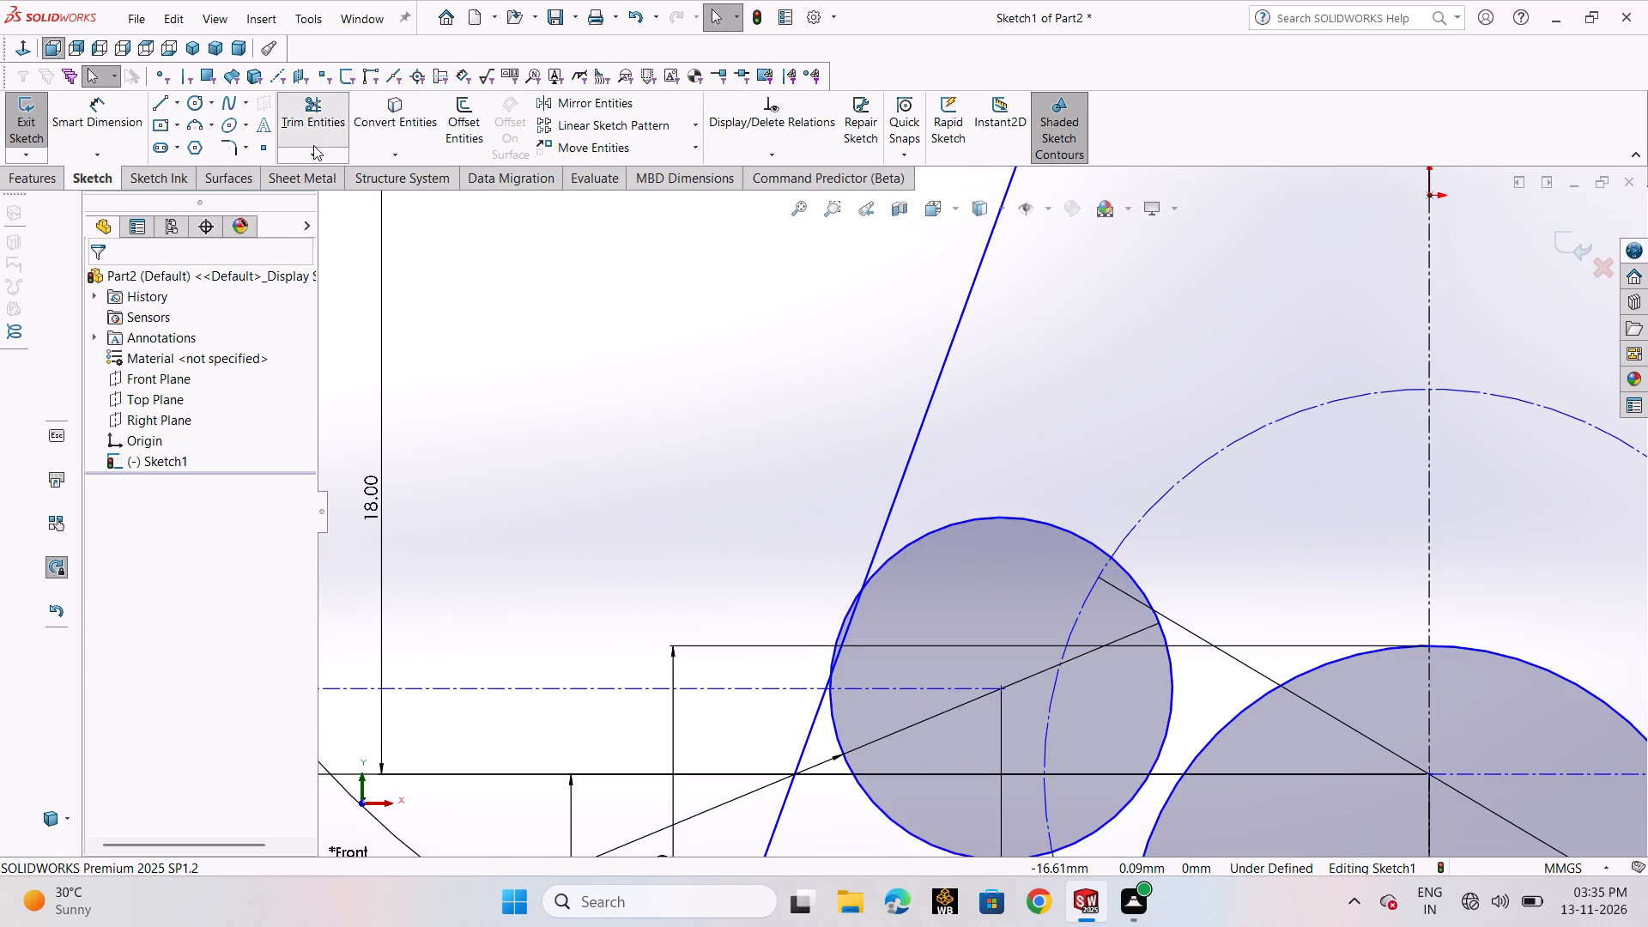
scroll(694, 566, "down", 6)
left_click_drag(1269, 672, 1273, 703)
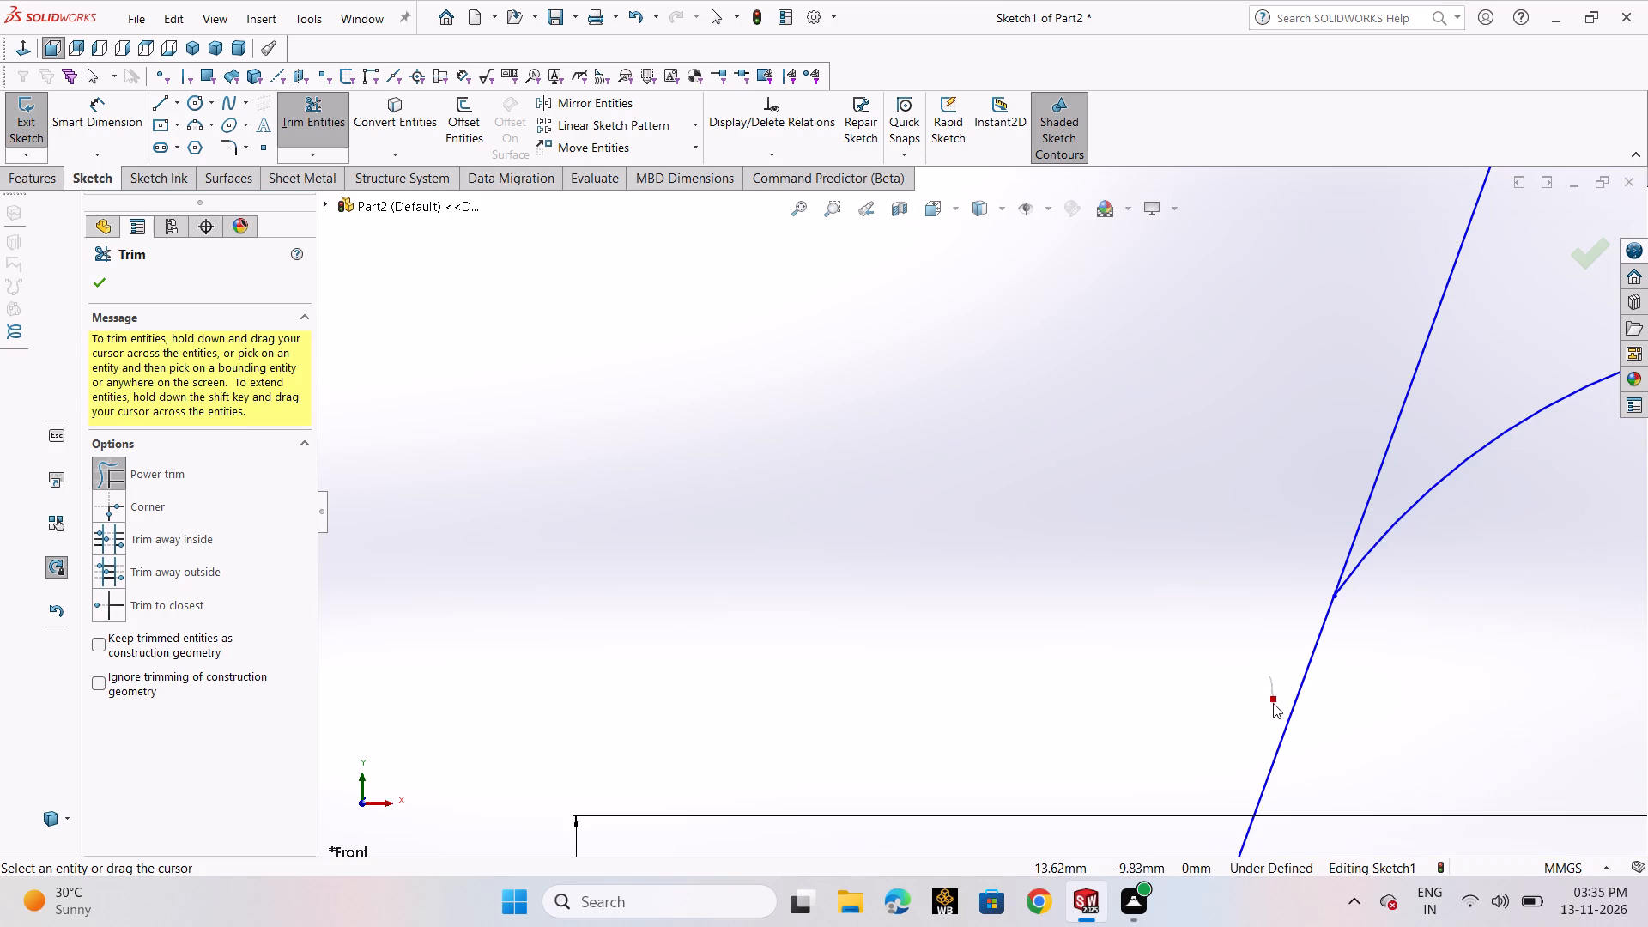
left_click_drag(1273, 703, 1273, 705)
scroll(1267, 616, "up", 11)
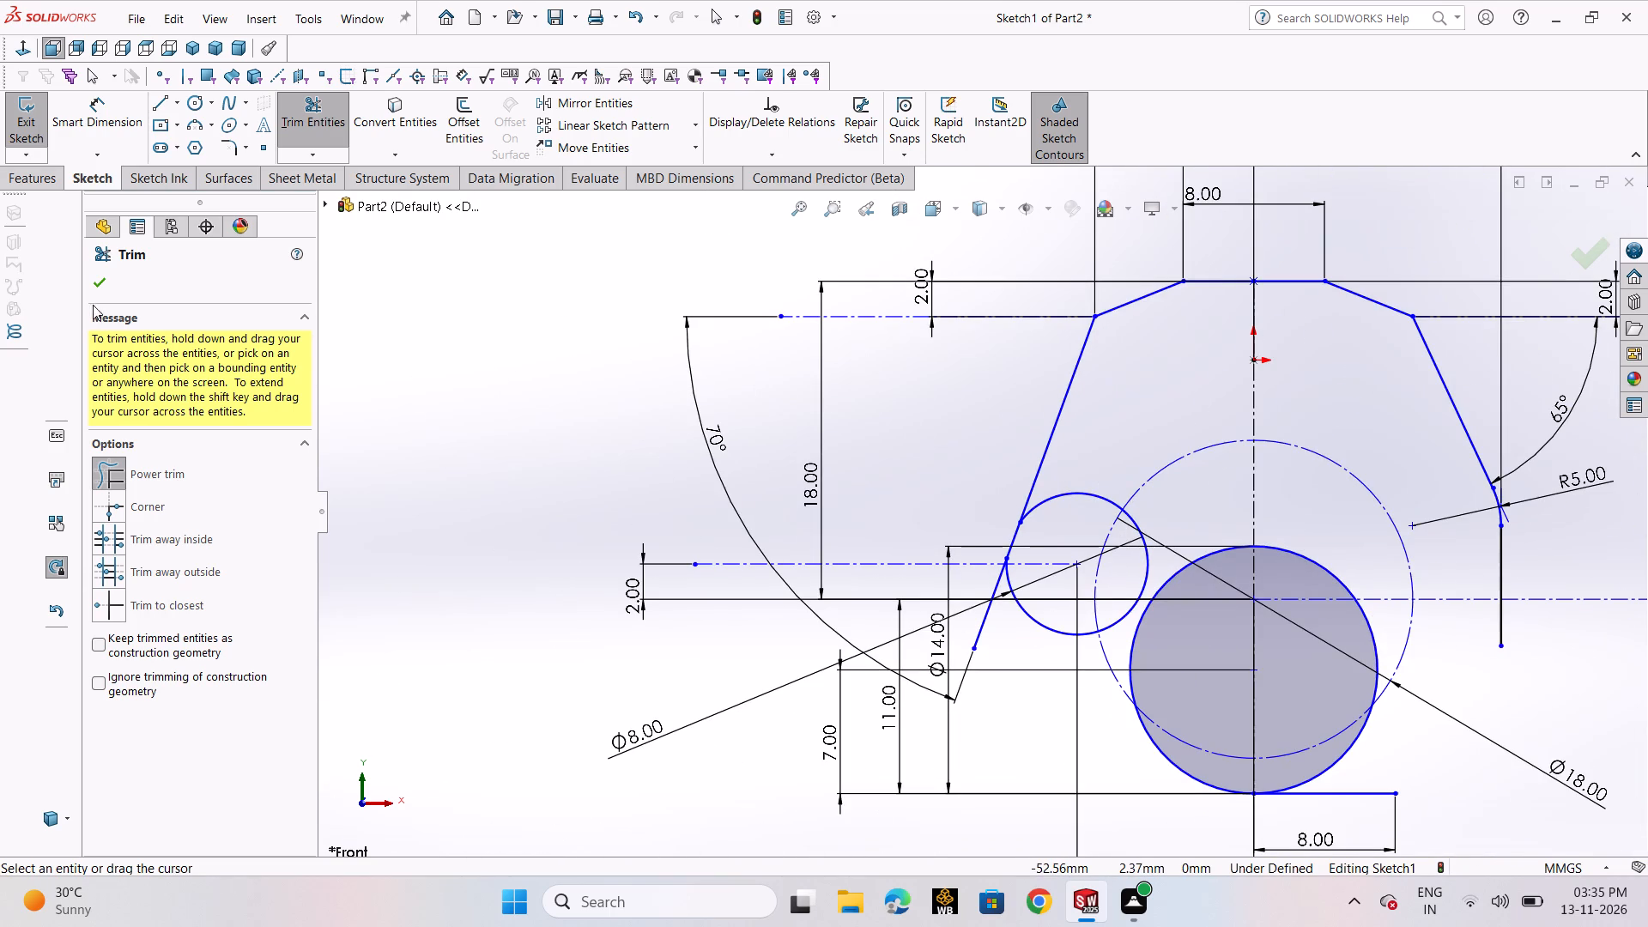
left_click(101, 280)
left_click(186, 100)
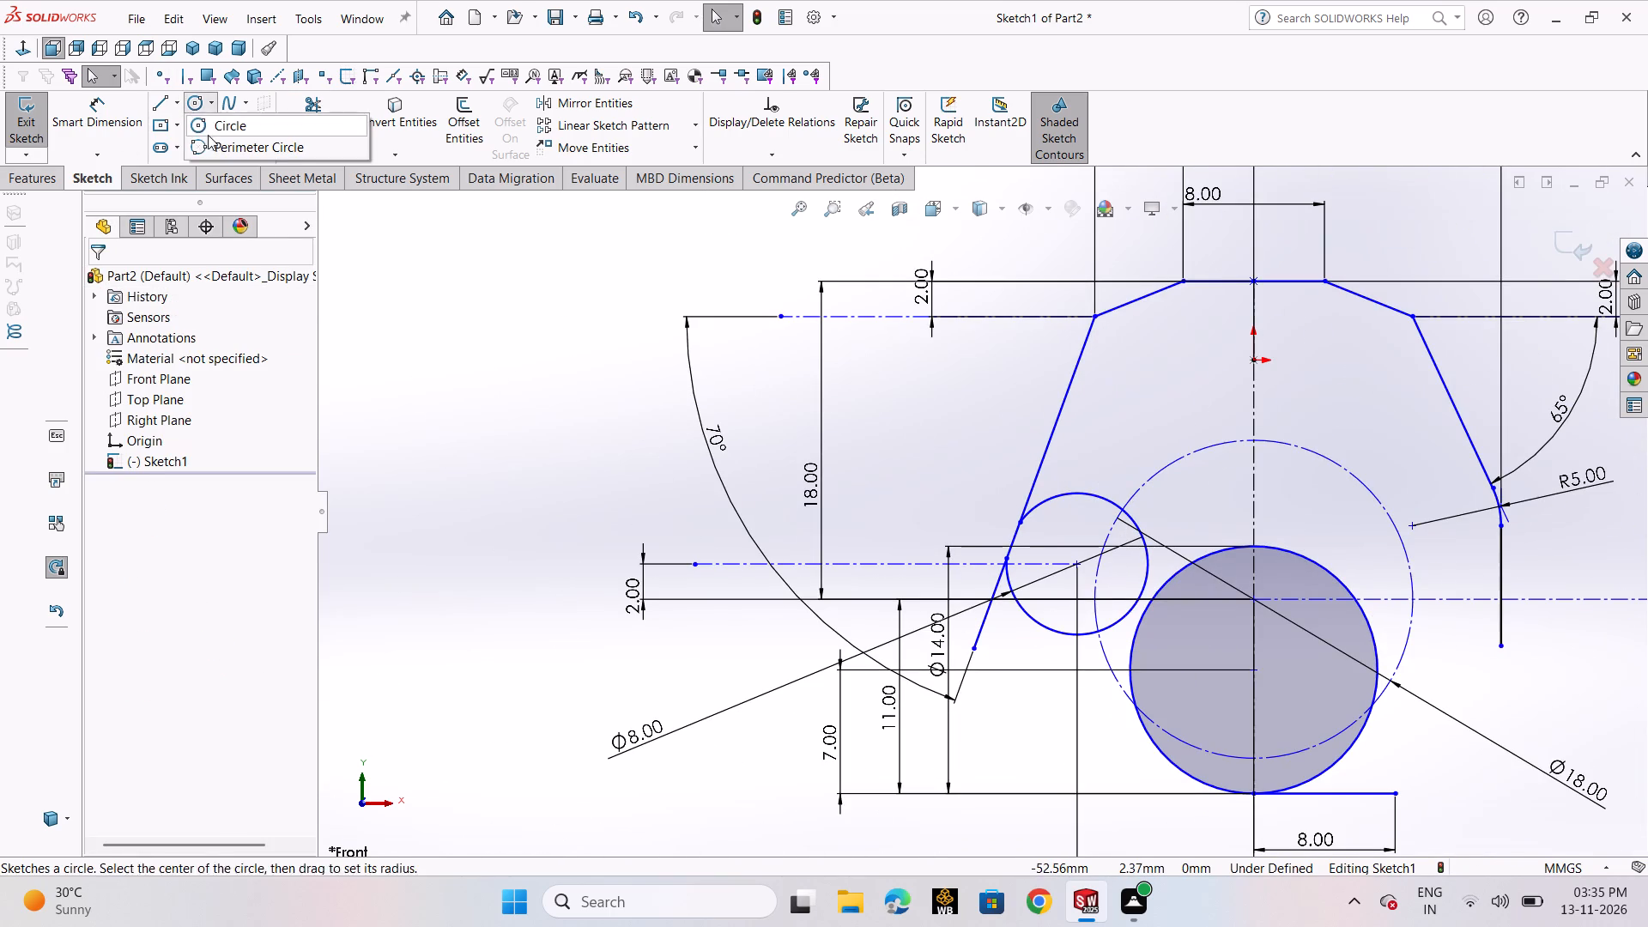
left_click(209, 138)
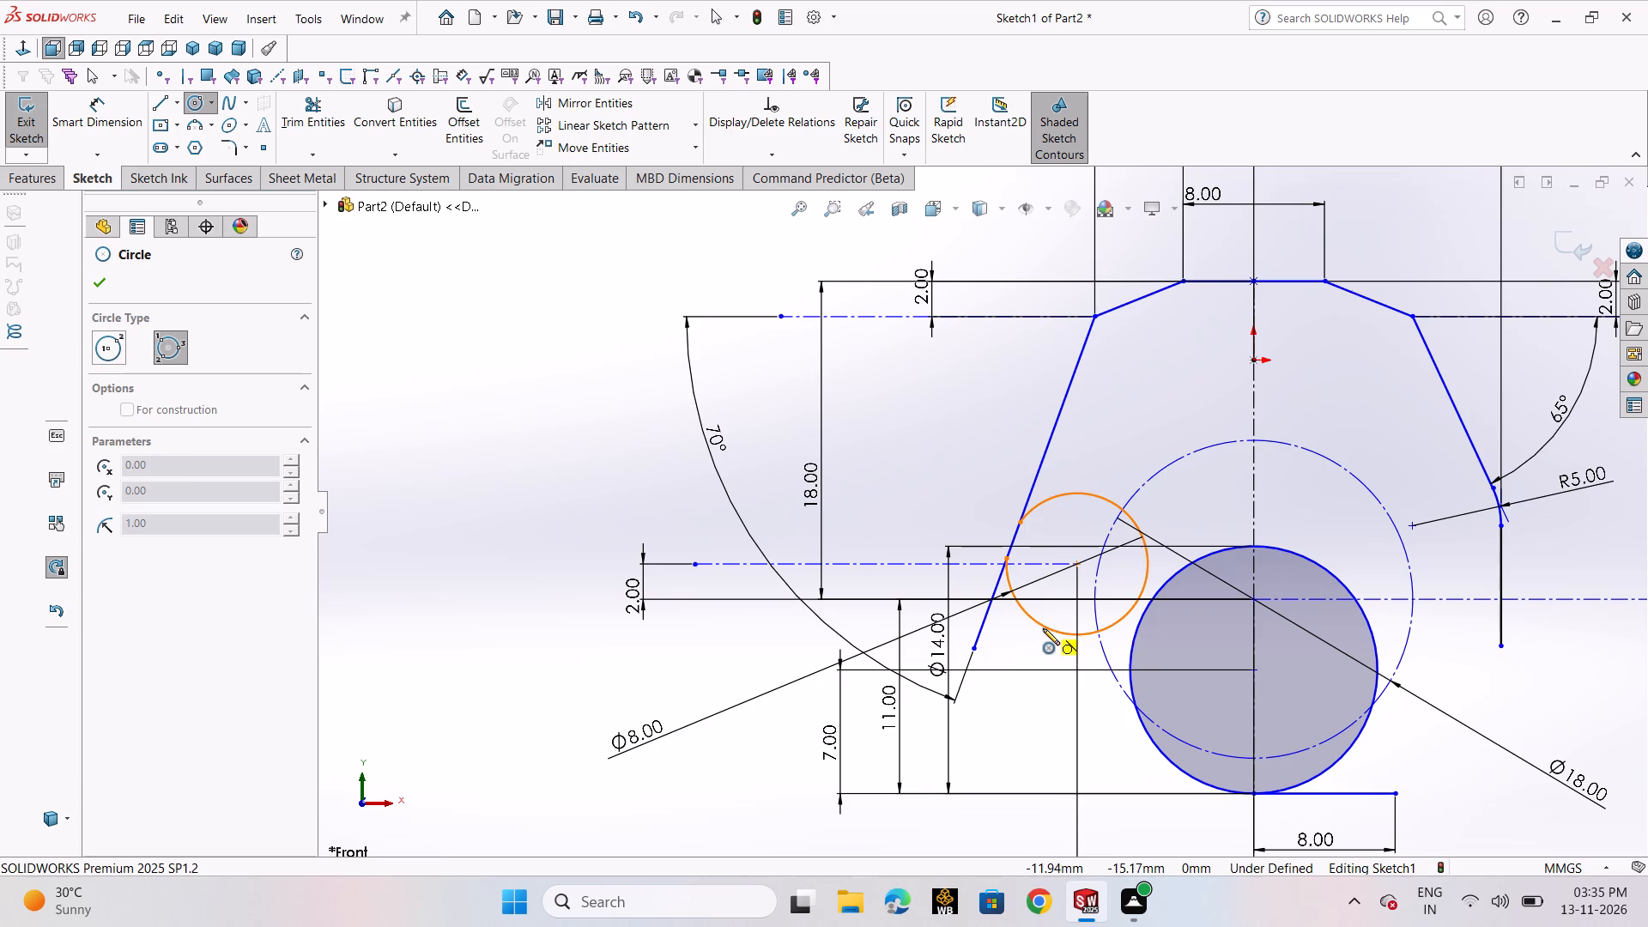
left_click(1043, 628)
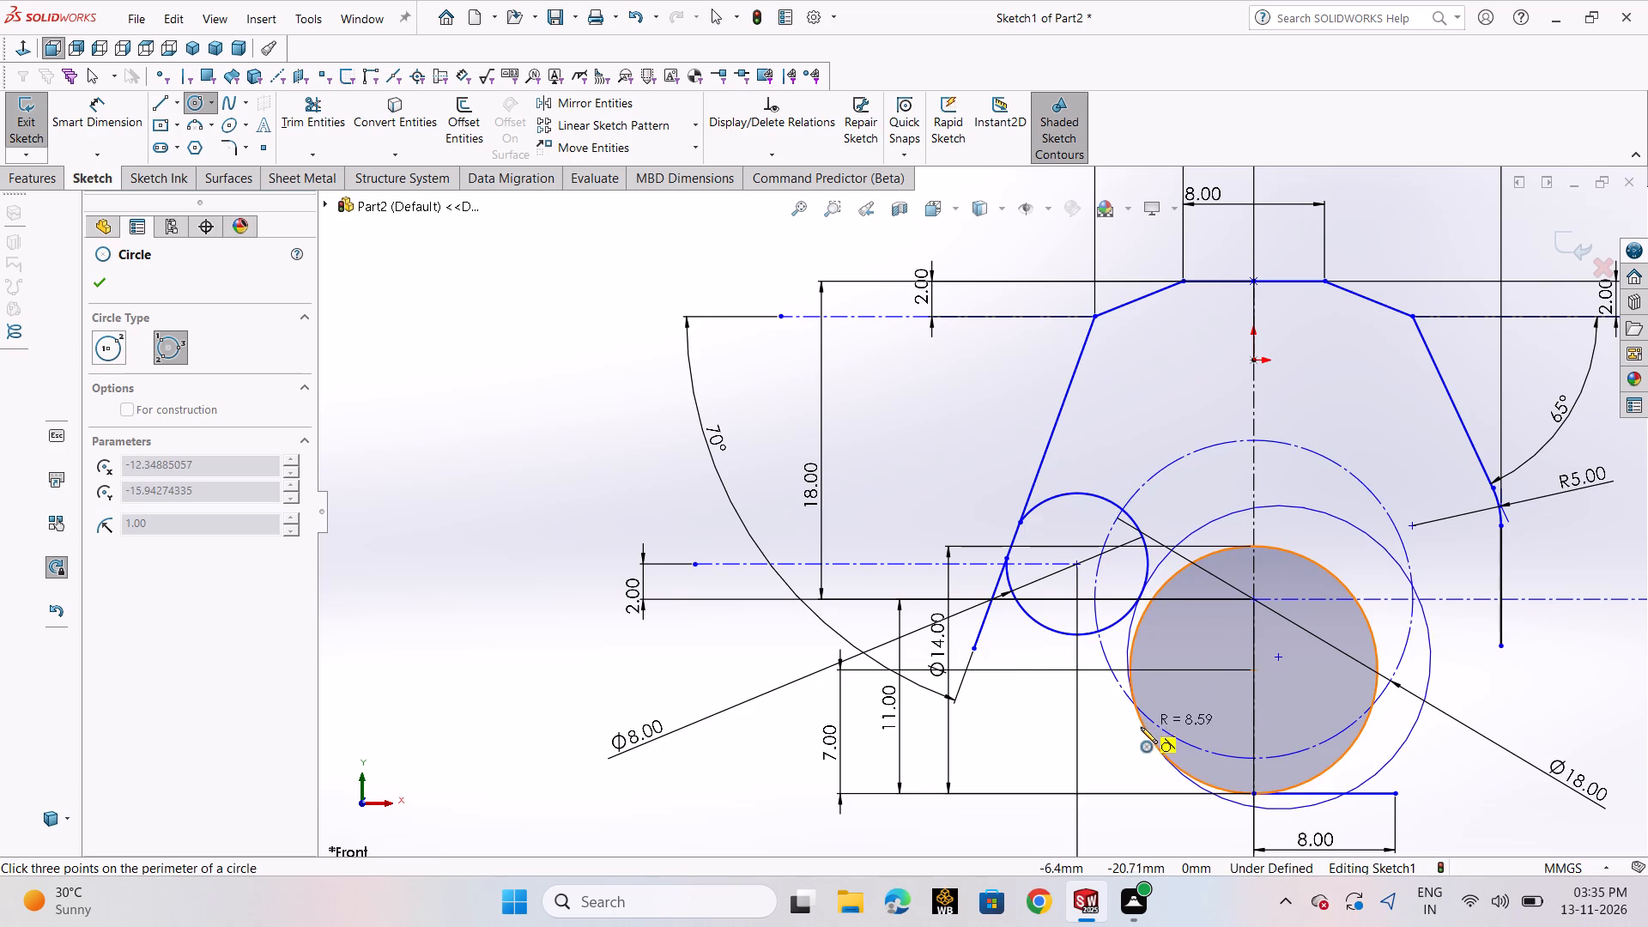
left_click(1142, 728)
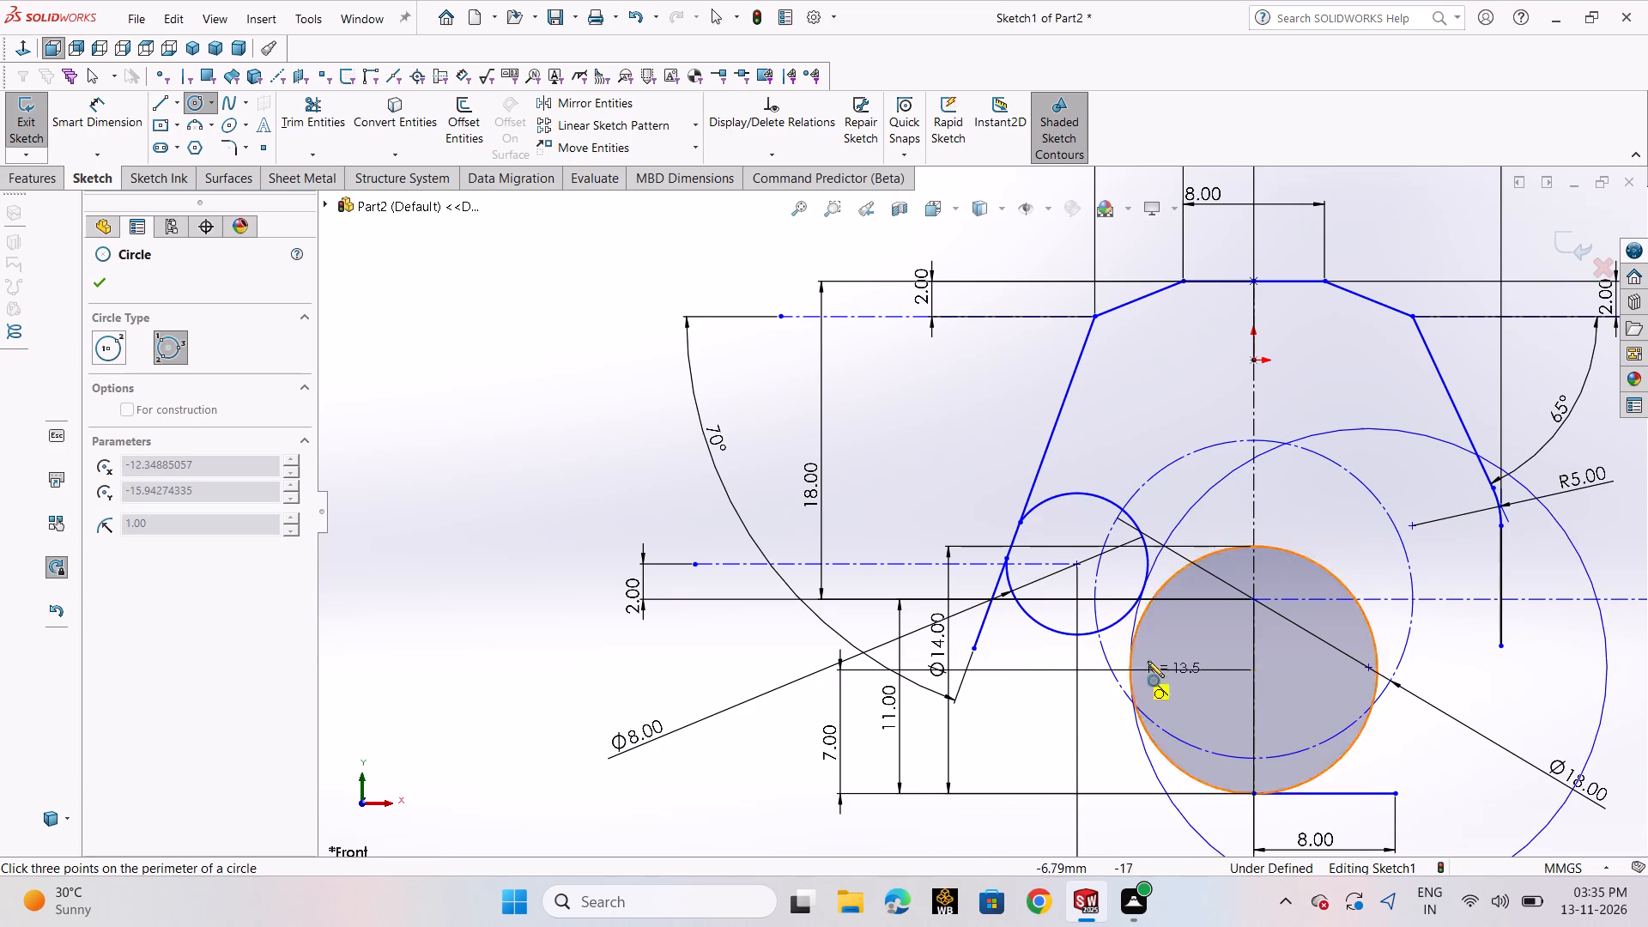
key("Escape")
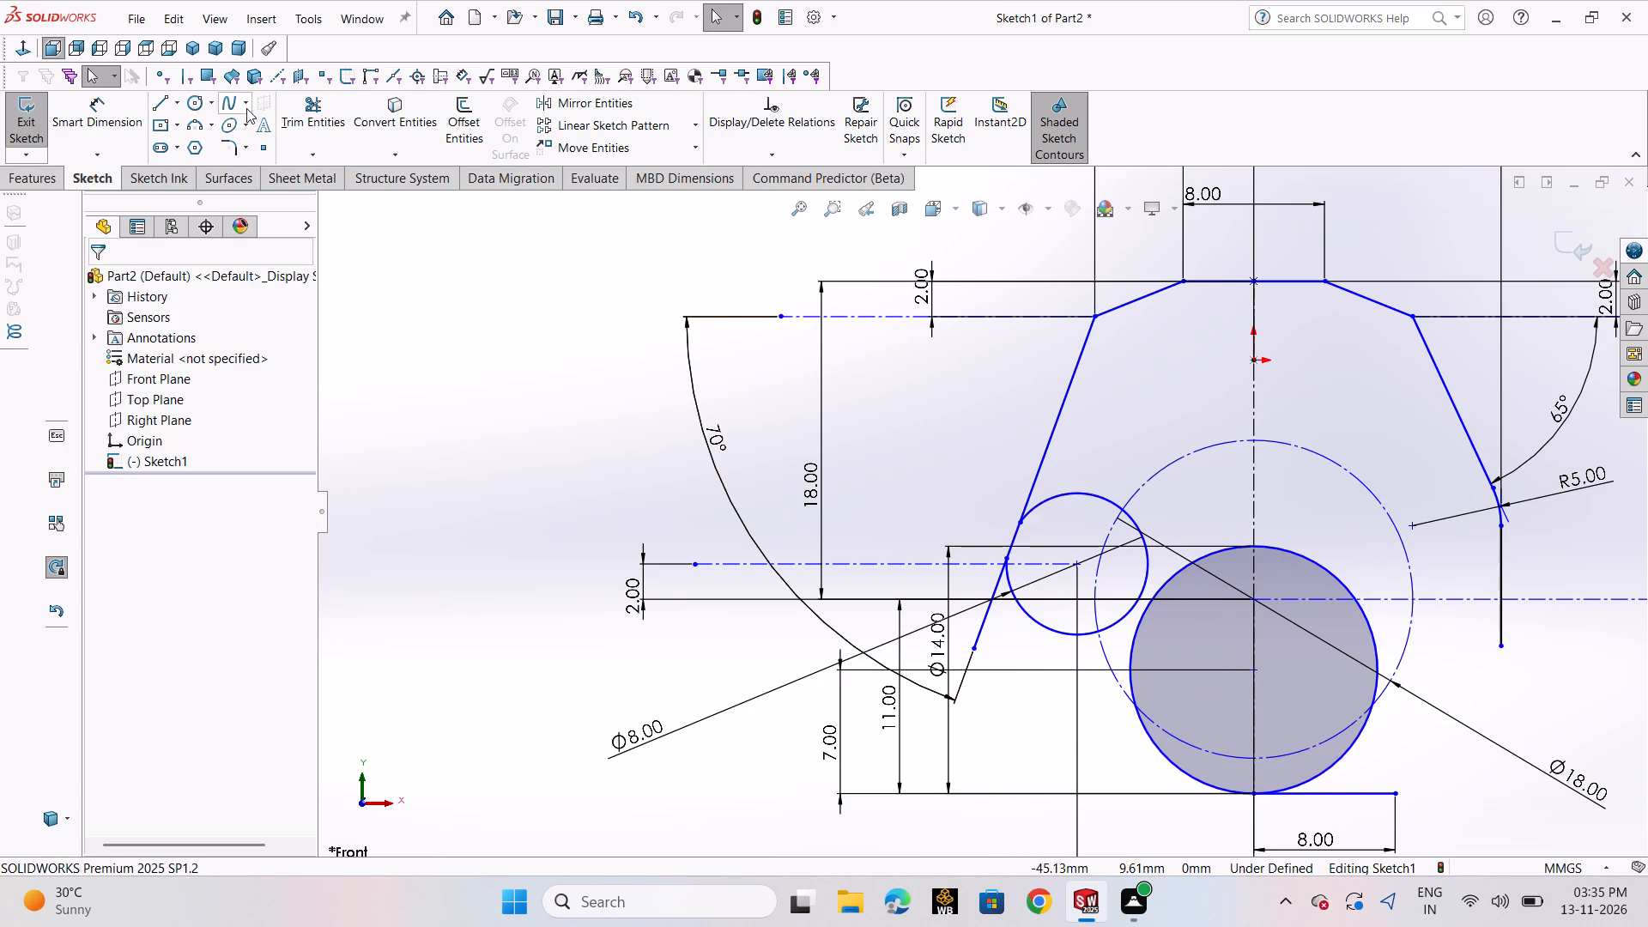
Sketch a perimeter circle about 21.2 mm in diameter, tangent to the 8 mm, 14 mm and 18 mm construction circles, at their lower-left side.
left_click(211, 105)
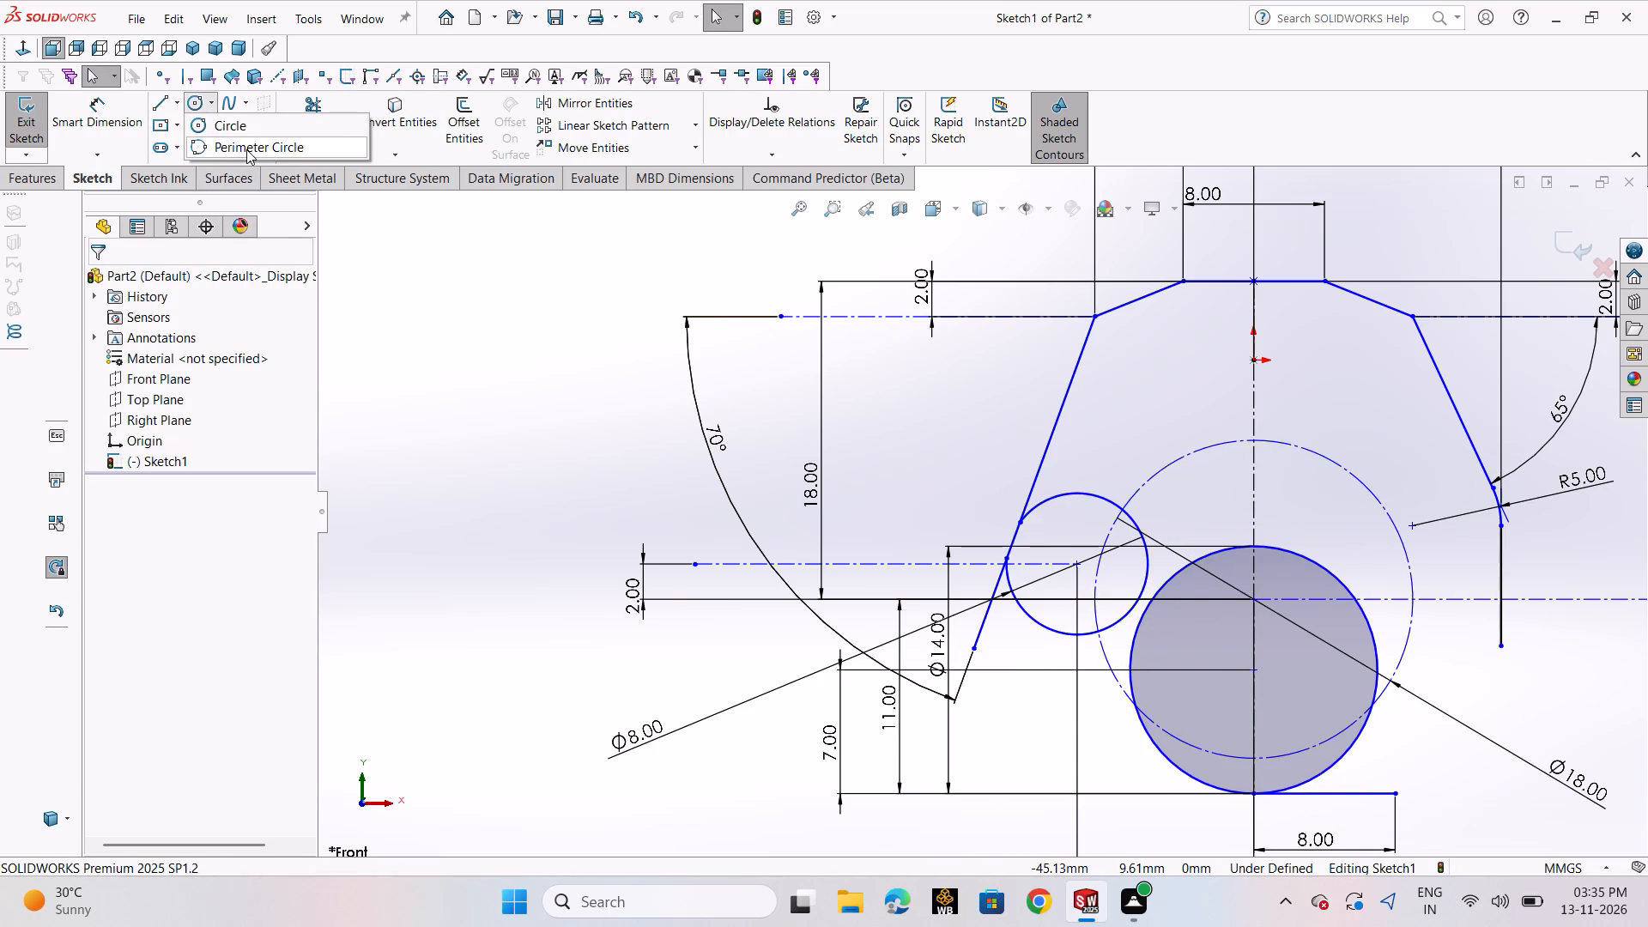
left_click(246, 149)
left_click(1054, 634)
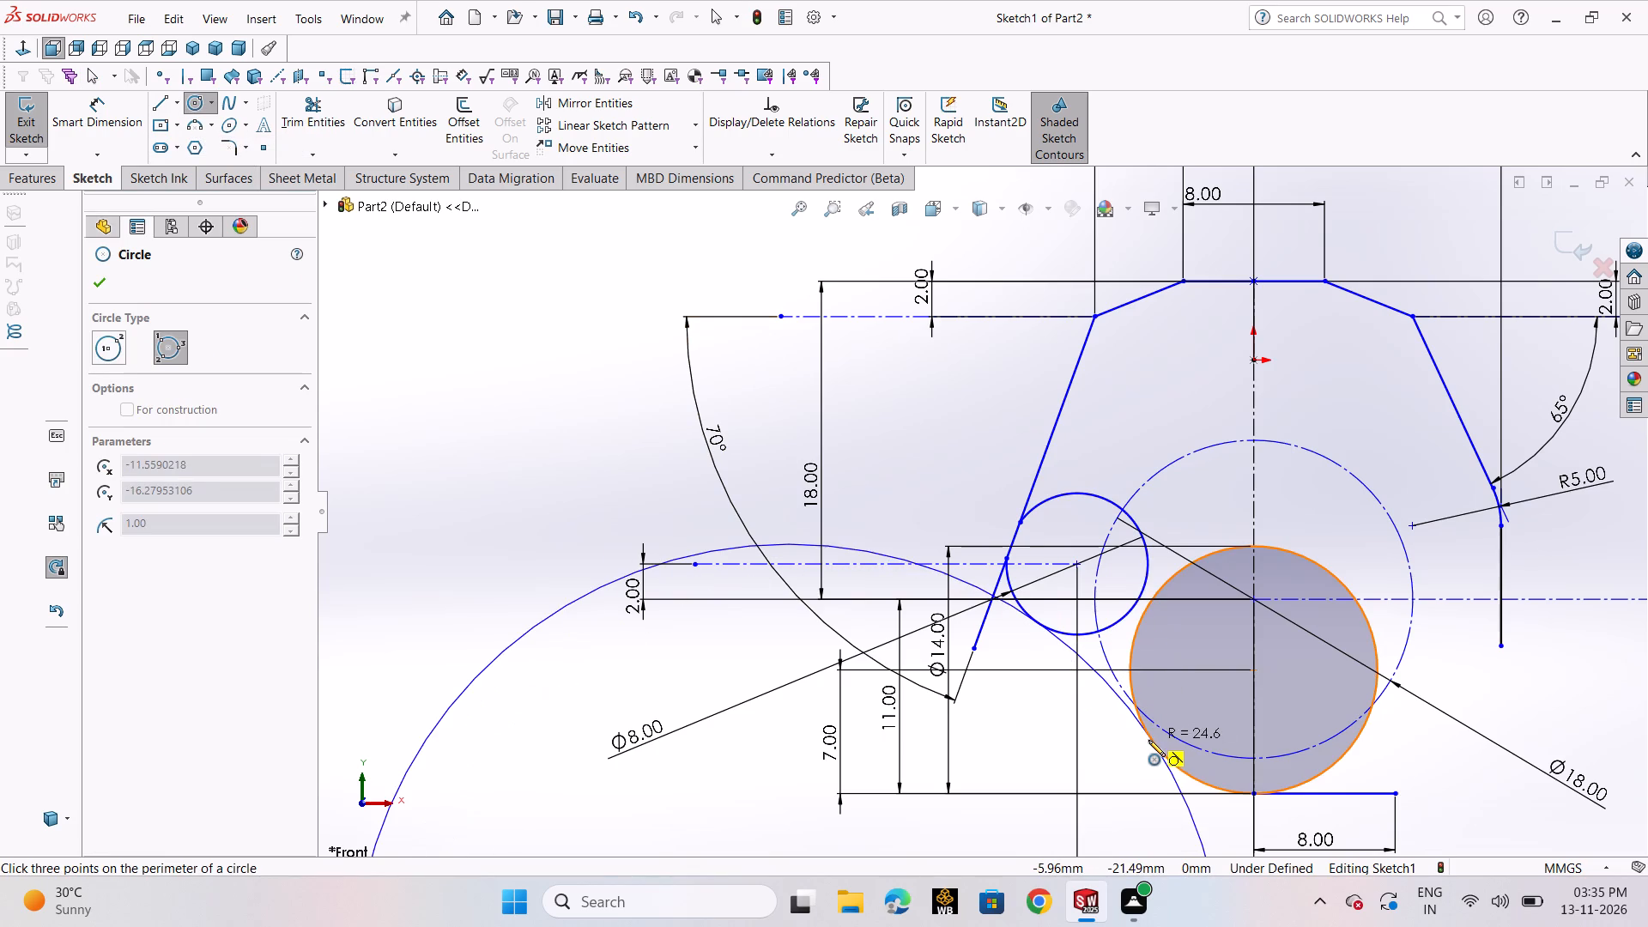
left_click(1148, 738)
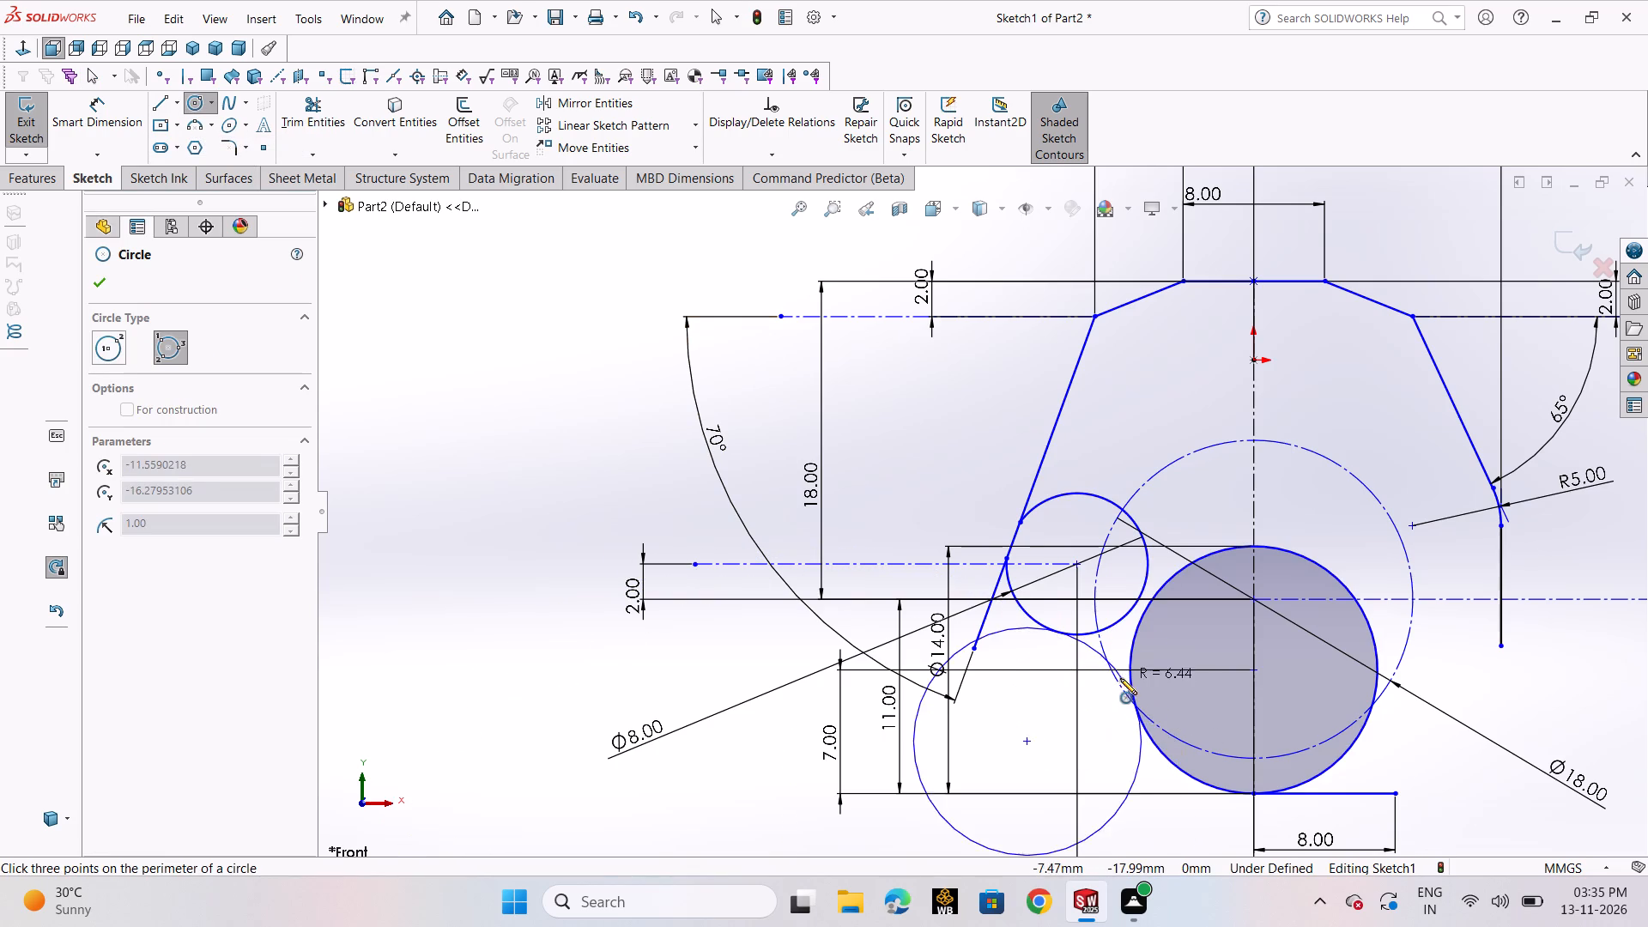
left_click(1117, 678)
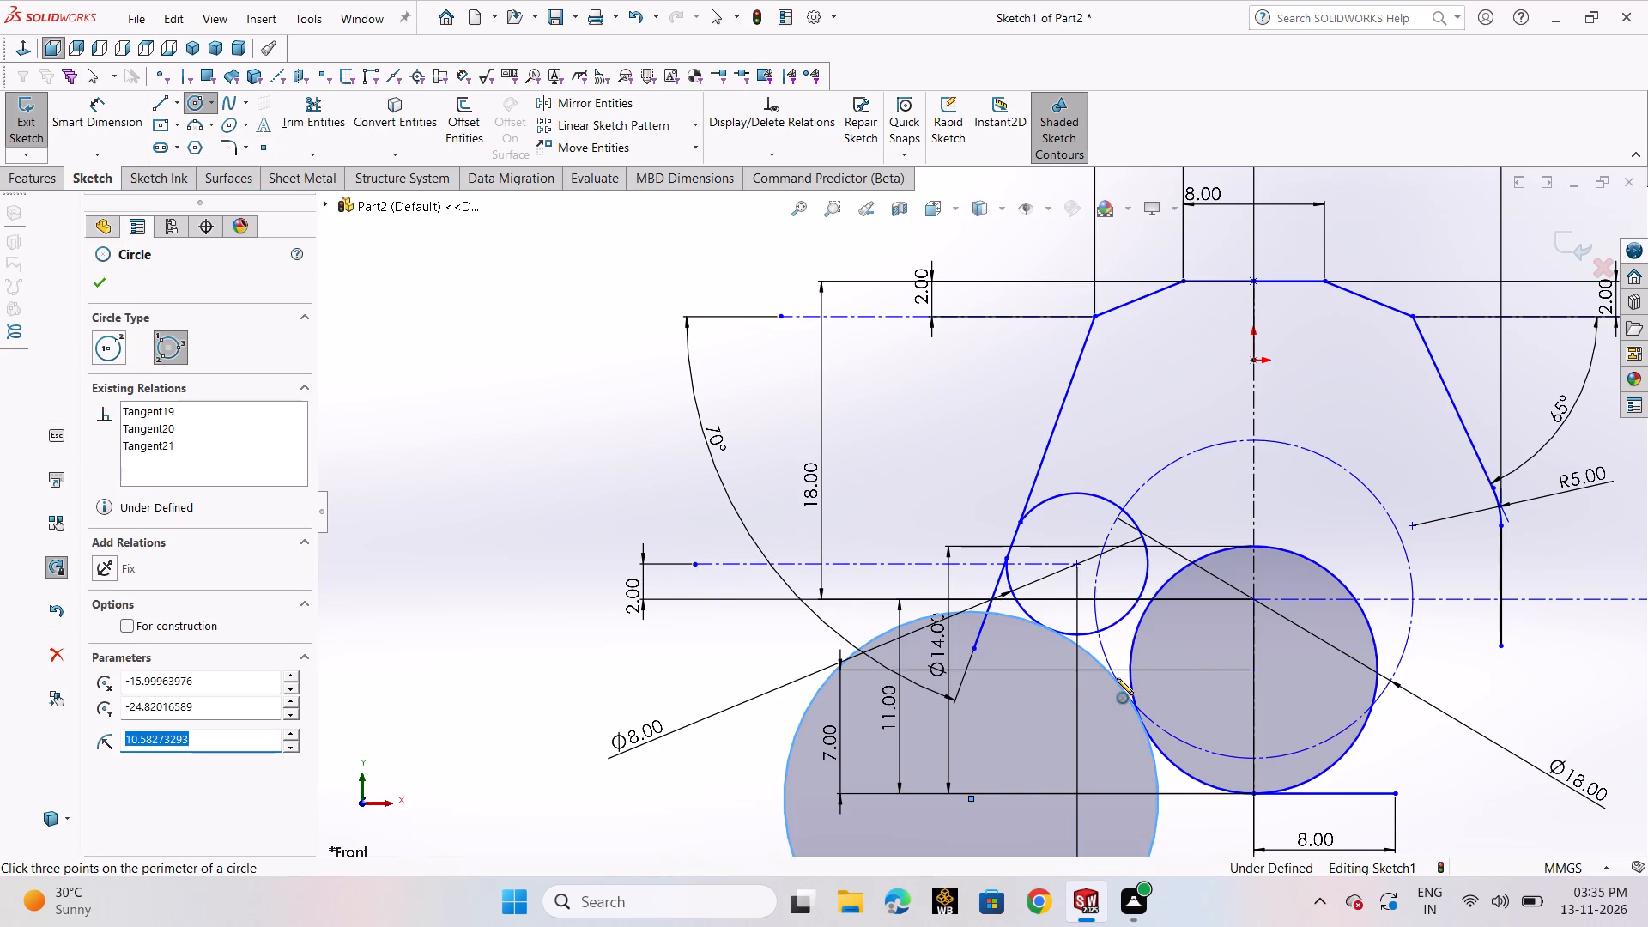
right_click(1117, 678)
left_click(1150, 690)
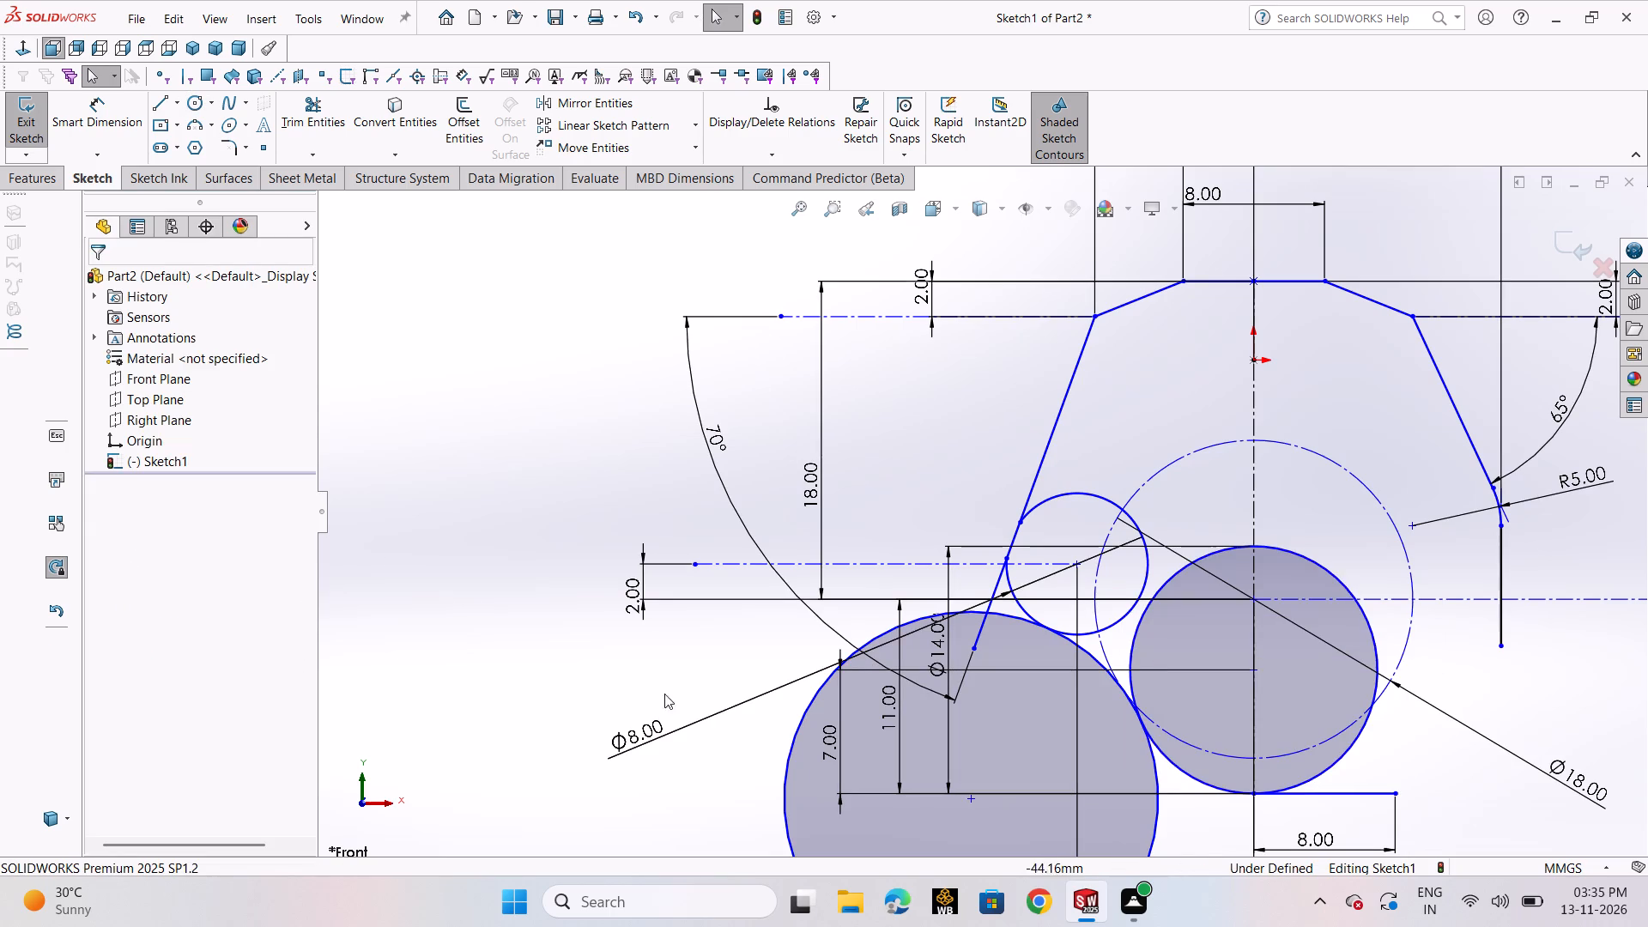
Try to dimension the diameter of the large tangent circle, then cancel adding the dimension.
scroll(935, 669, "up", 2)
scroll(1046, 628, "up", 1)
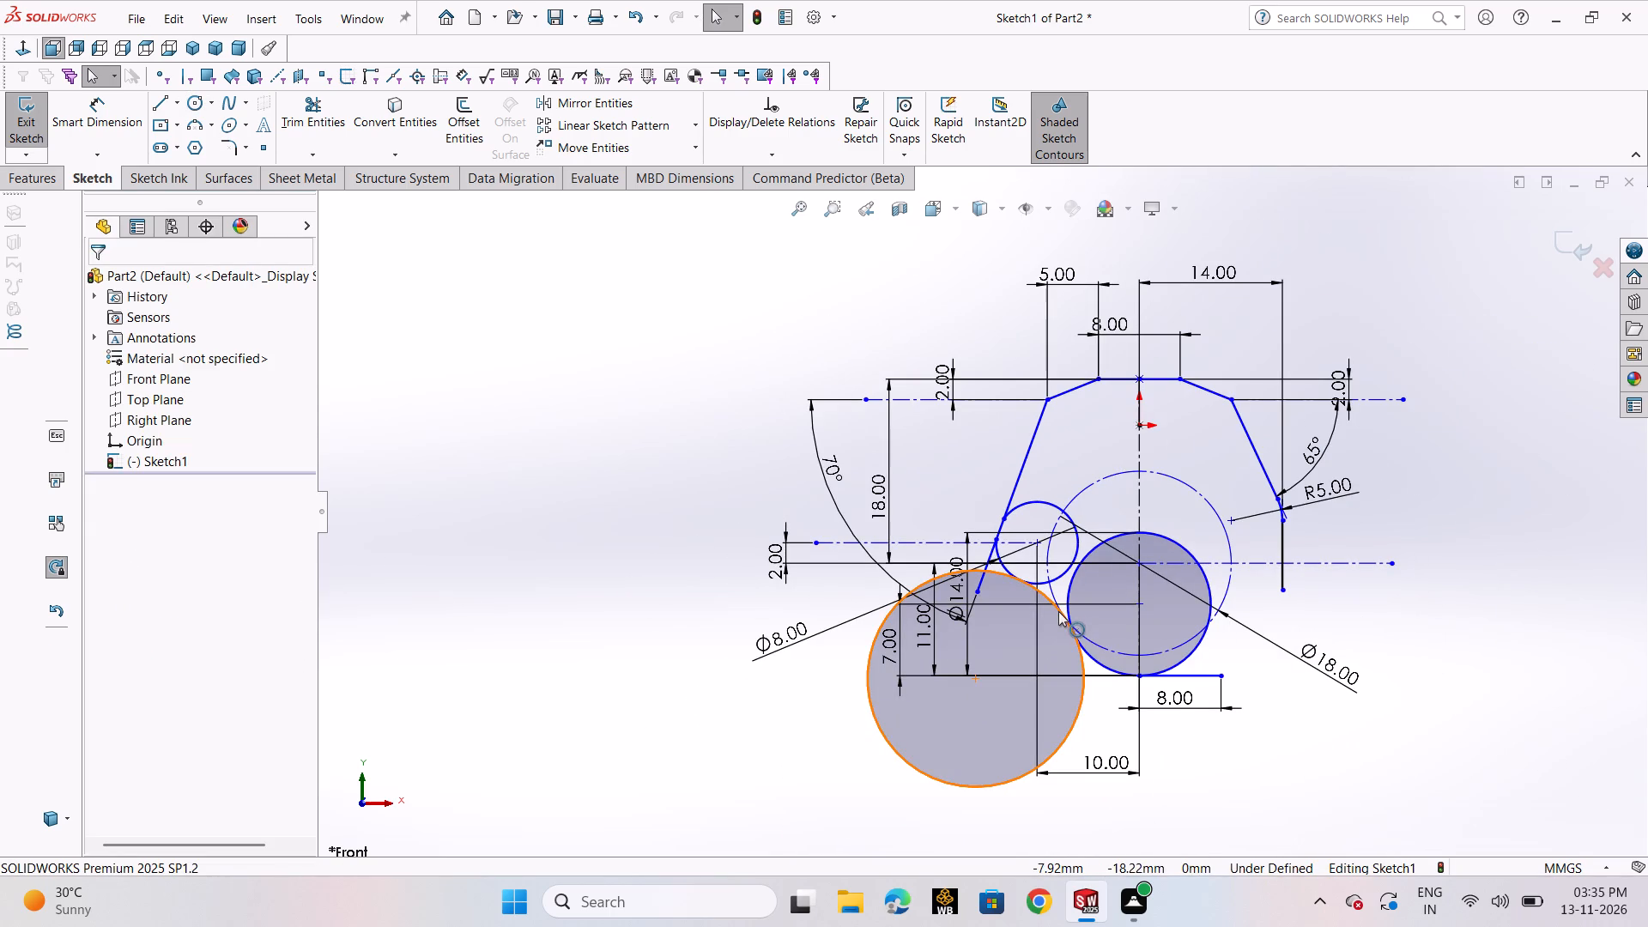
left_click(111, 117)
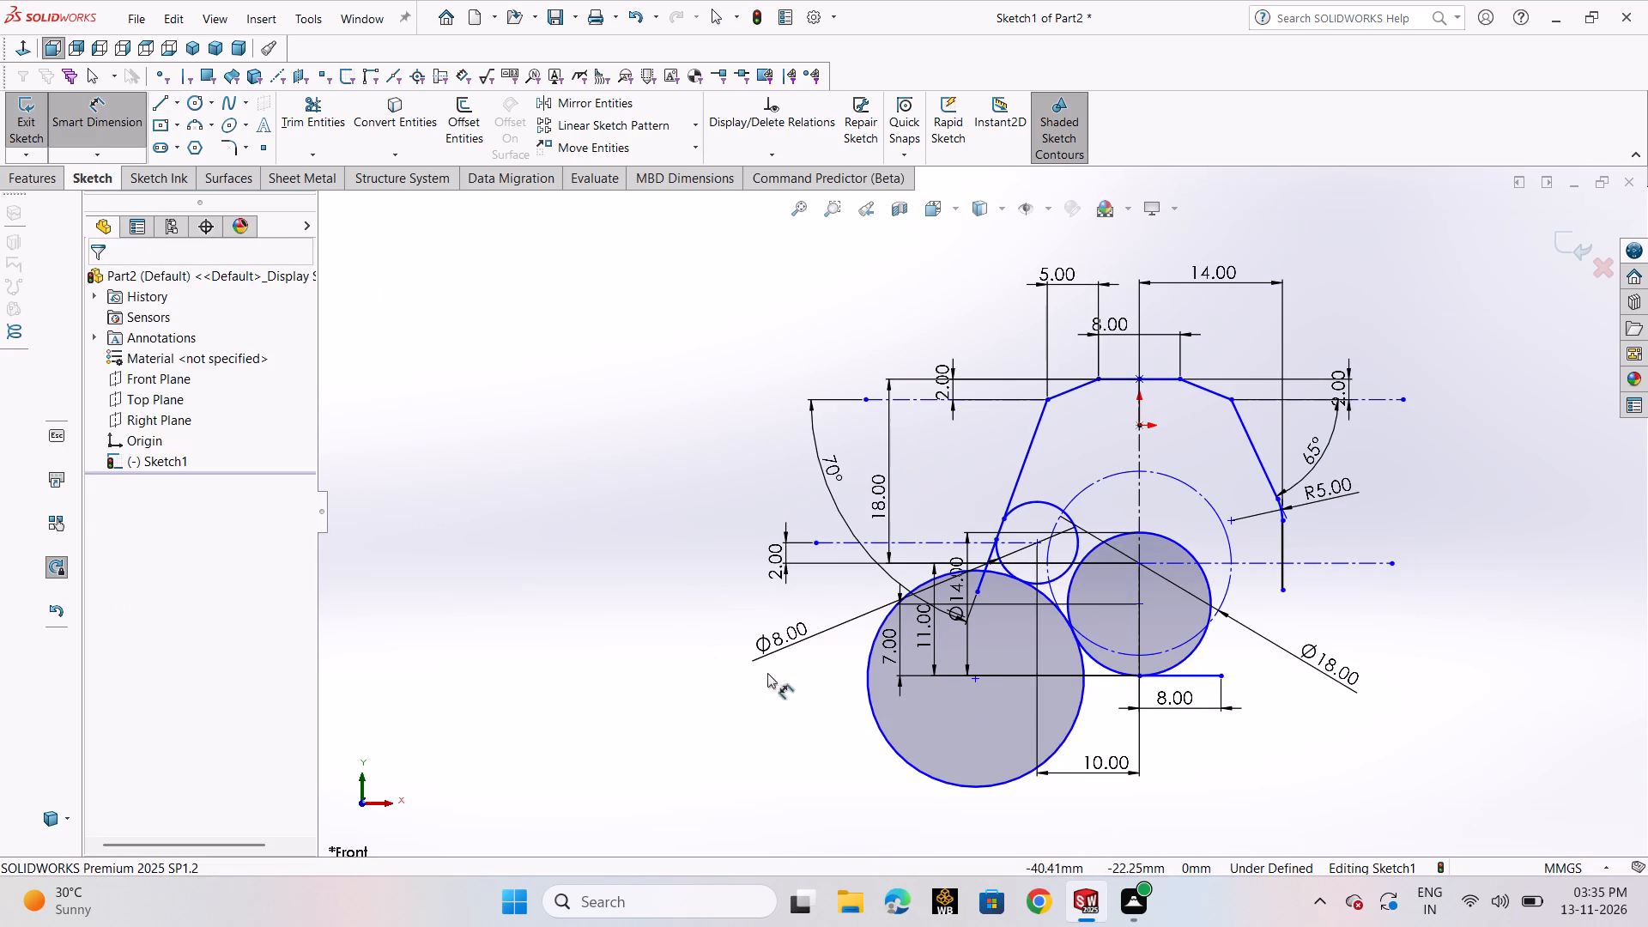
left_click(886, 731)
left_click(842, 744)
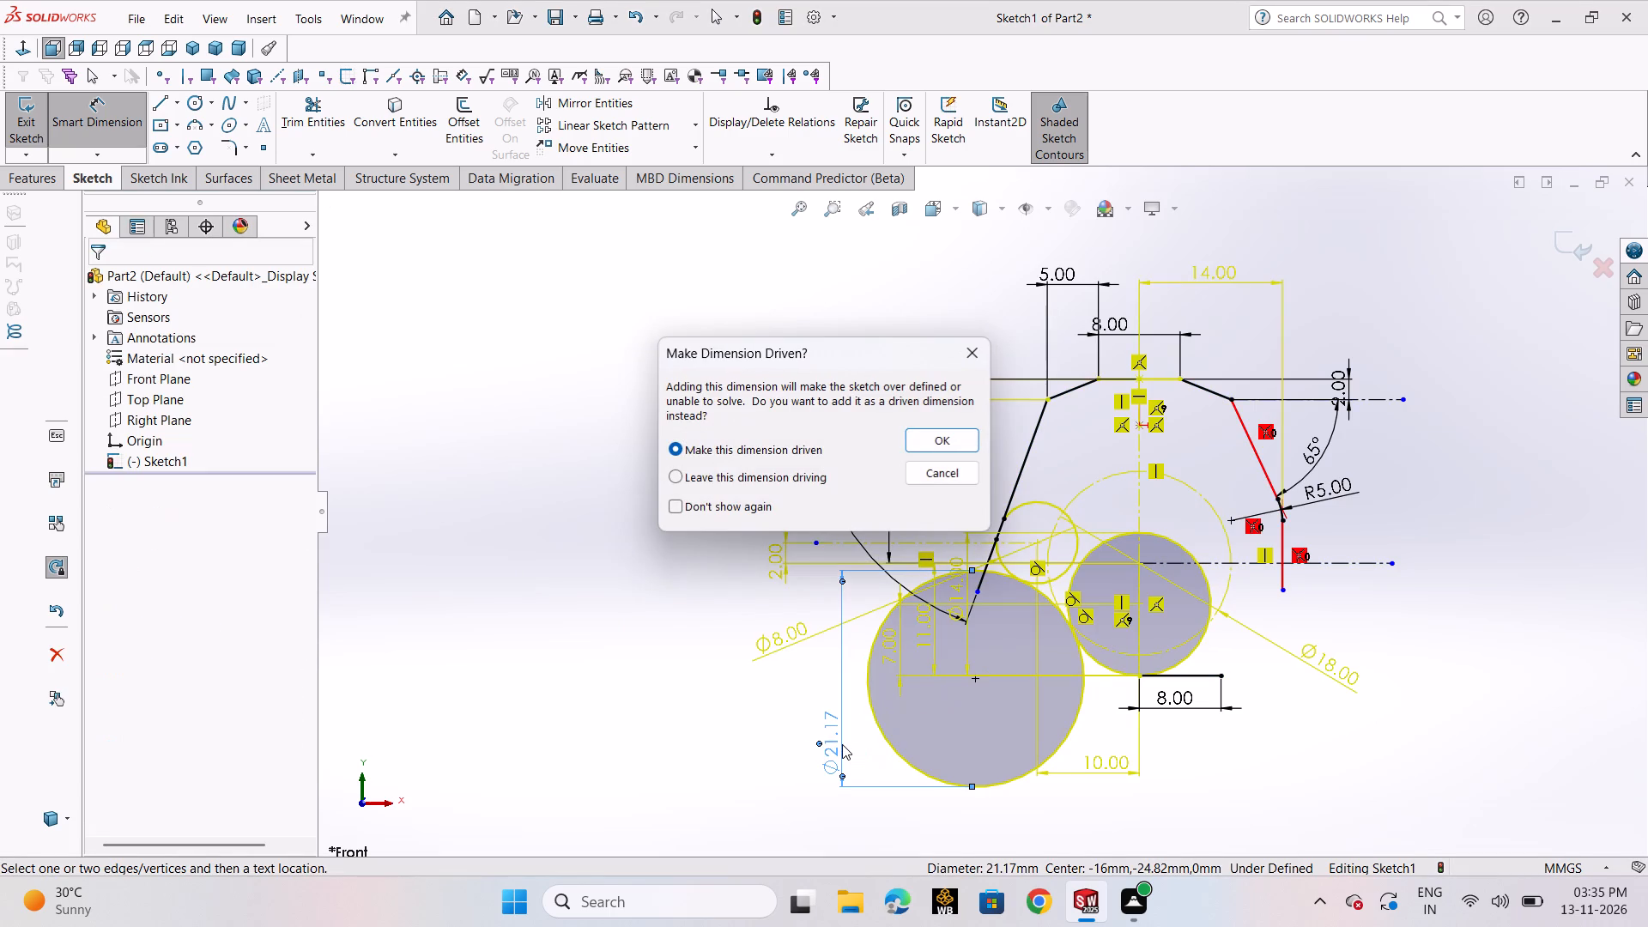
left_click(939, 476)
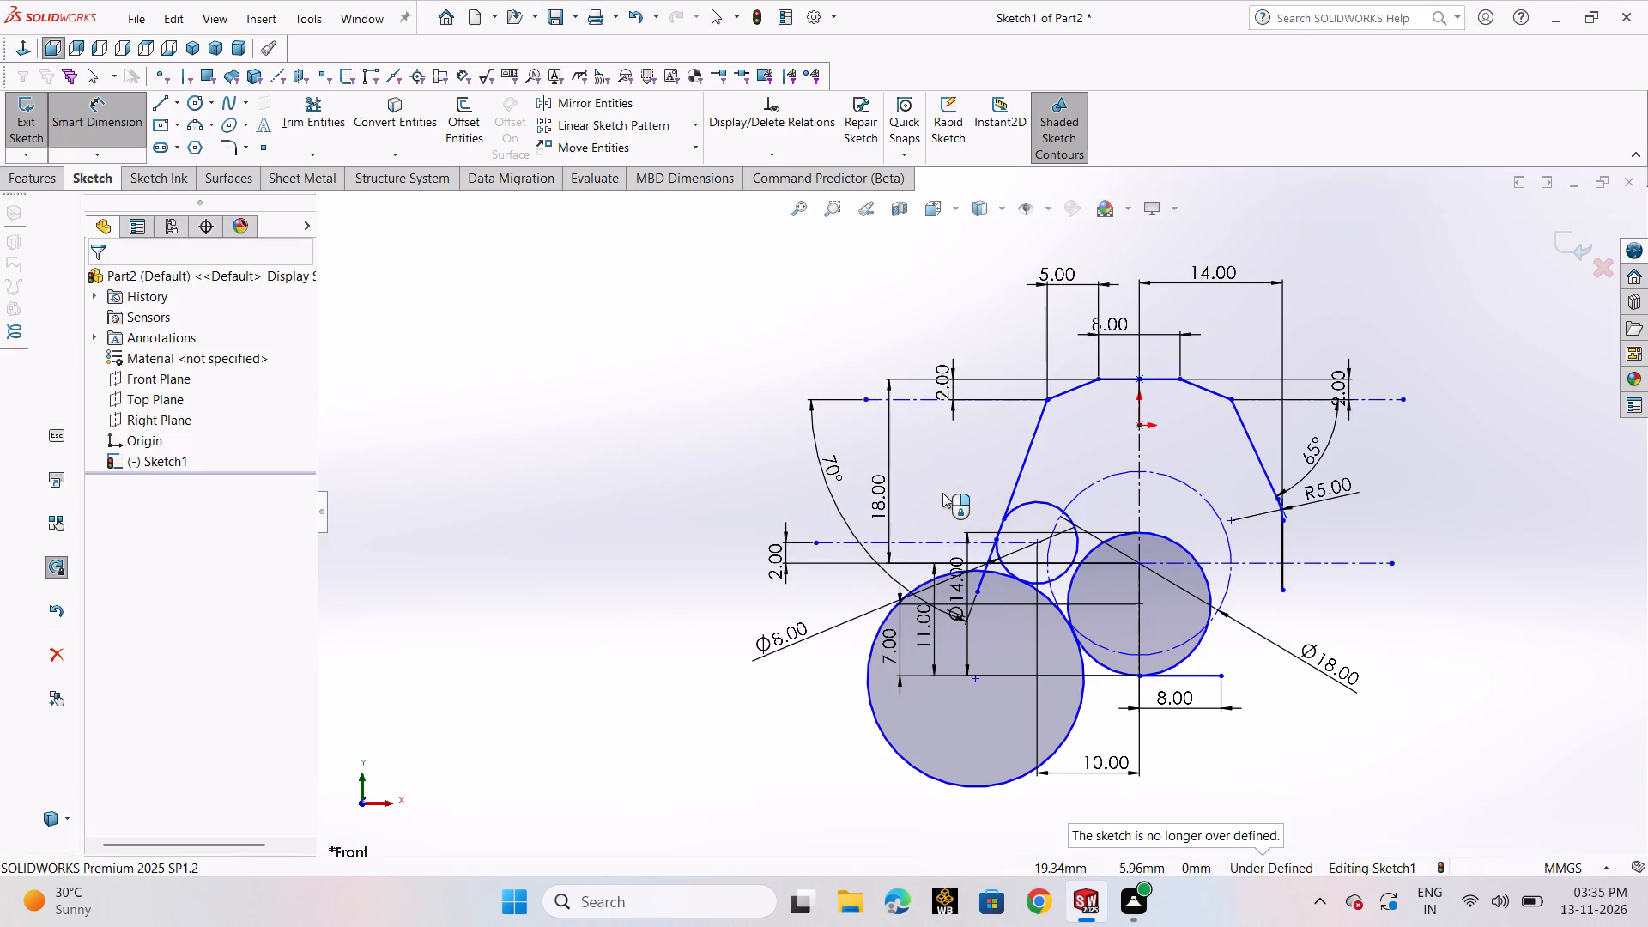
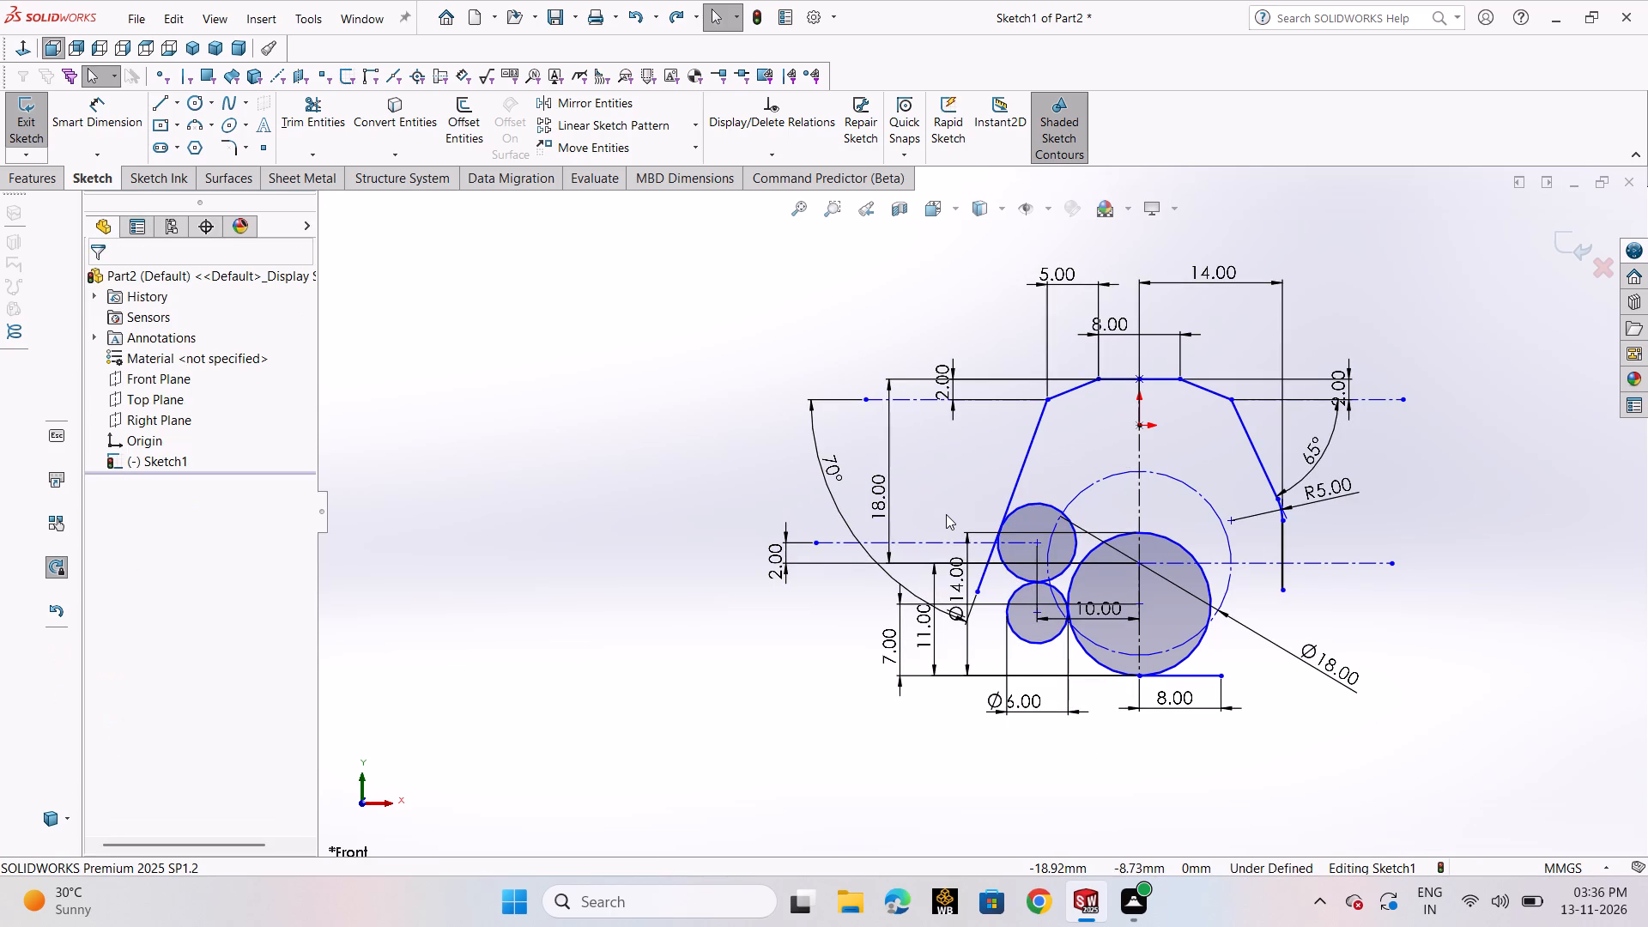
Undo the recent sketch edits back through the 6 mm diameter dimension on the small lower-left circle.
key("ctrl+z")
key("ctrl+z")
key("ctrl+z")
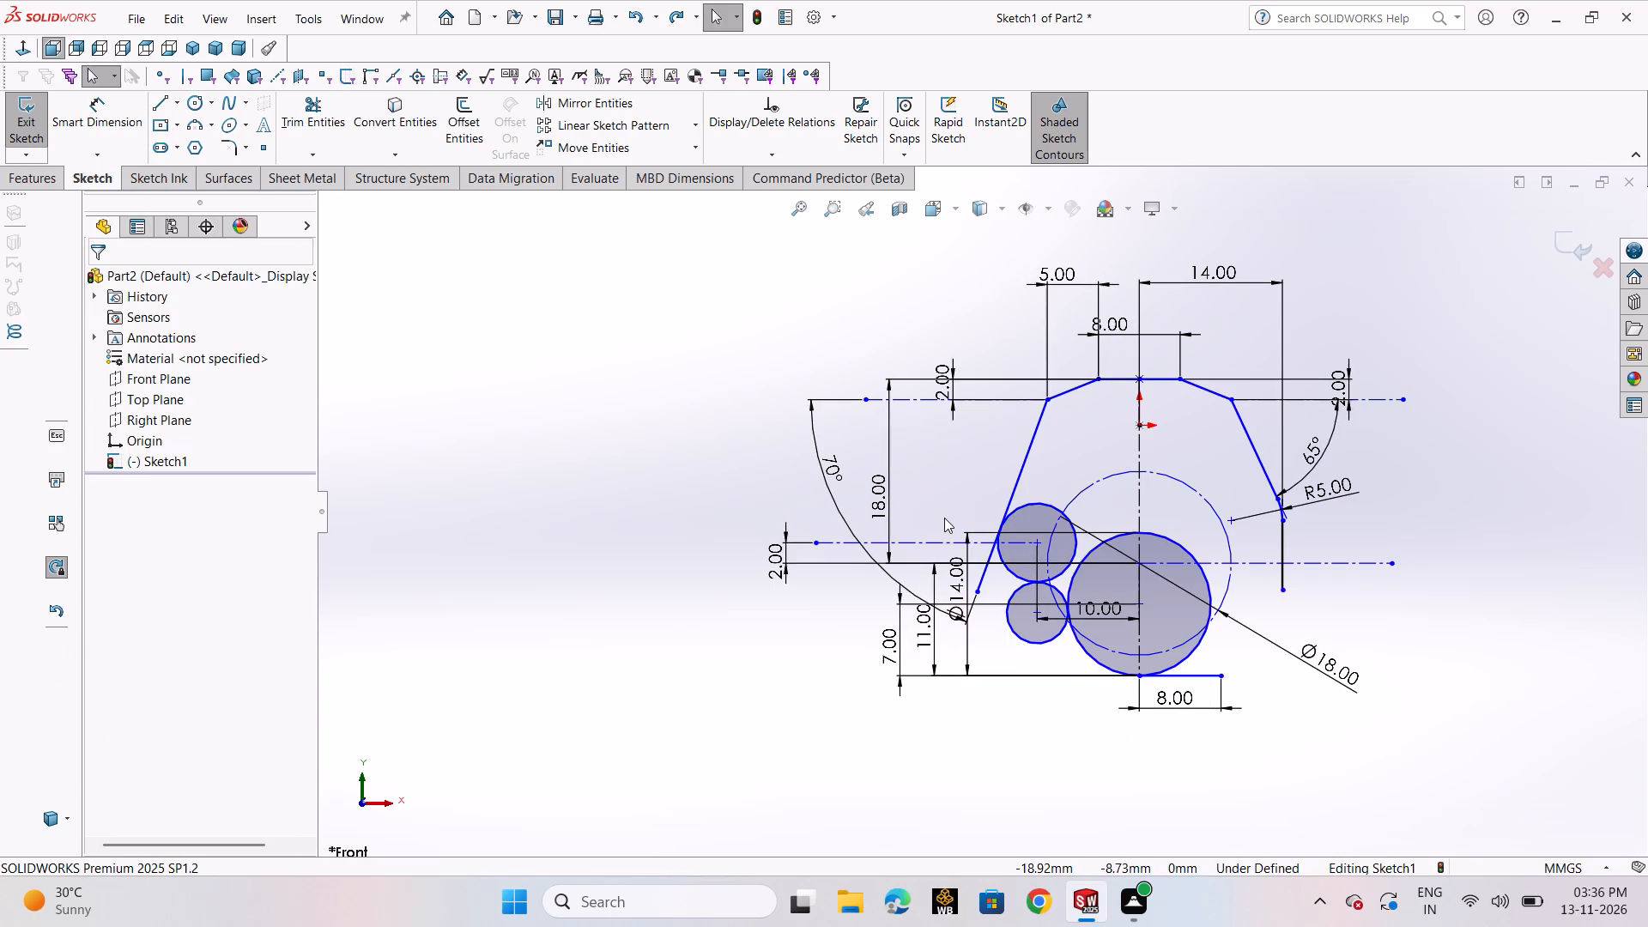
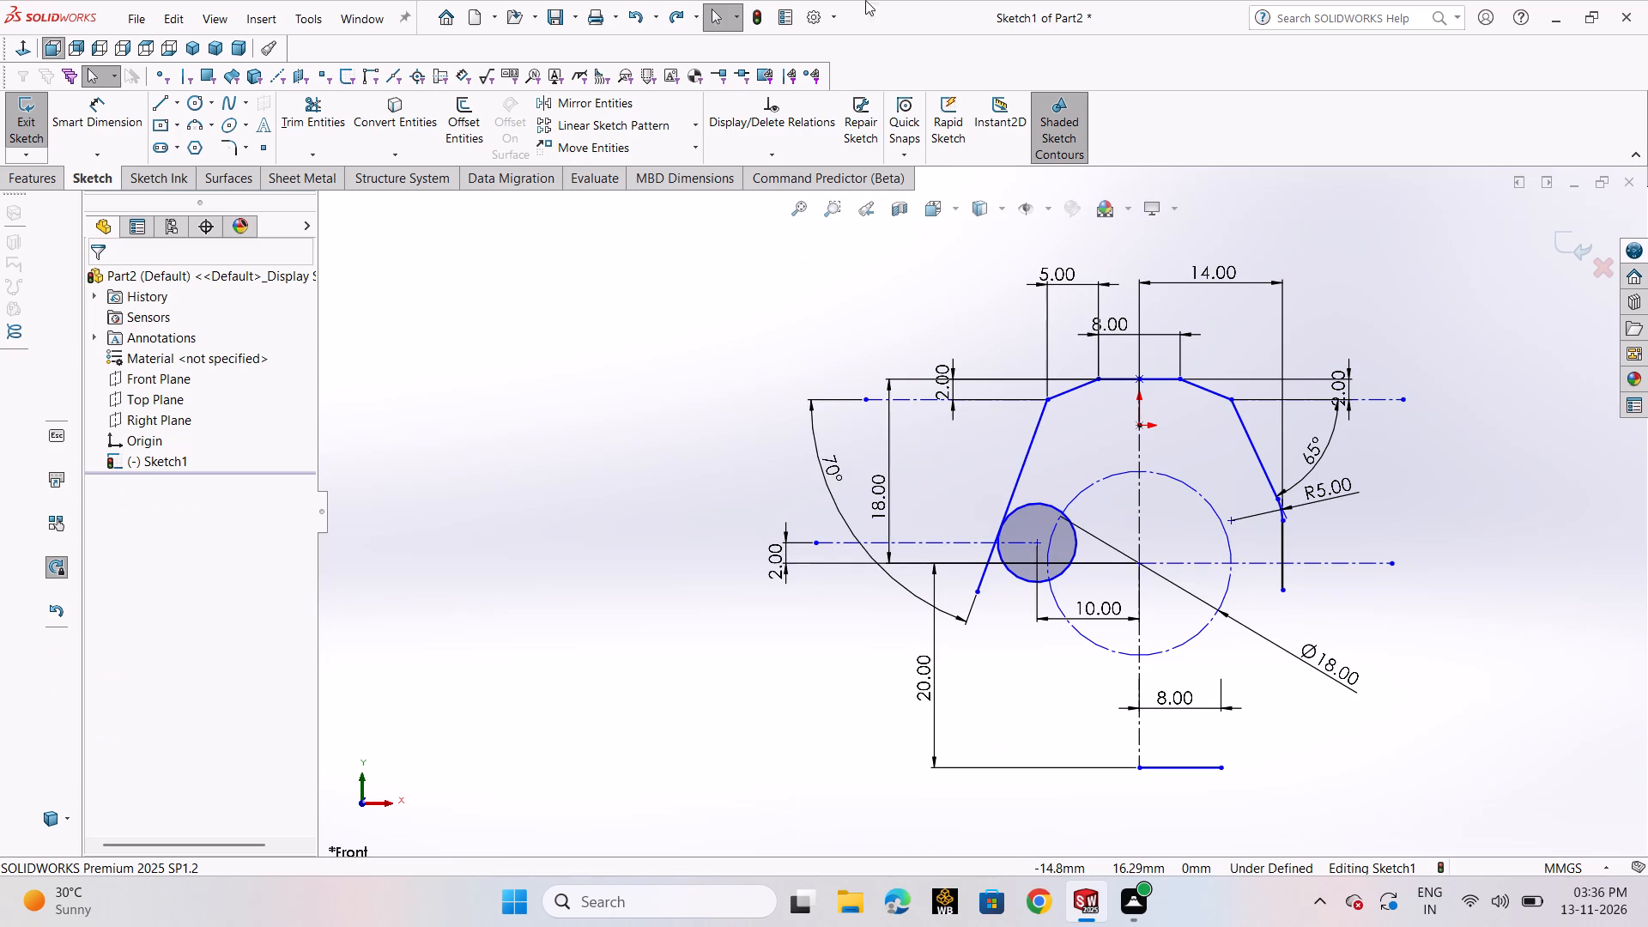
Redo the undone sketch edits until the second 14 mm diameter dimension on the large lower circle is restored.
left_click(667, 19)
left_click(667, 19)
double_click(667, 19)
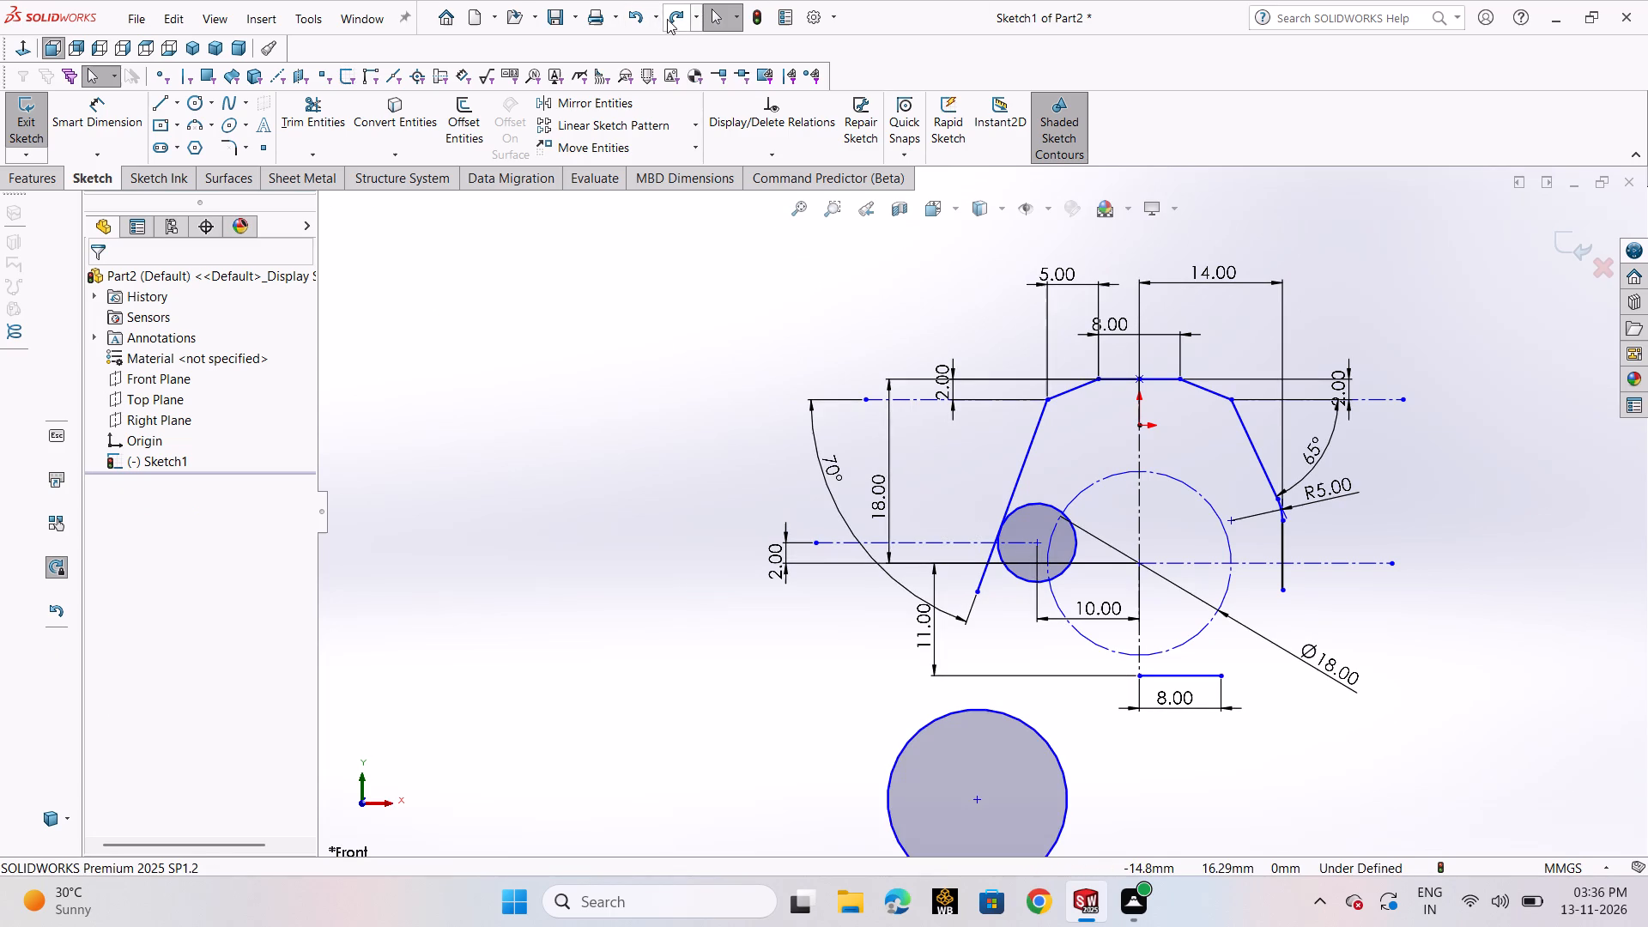
left_click(667, 19)
left_click(667, 19)
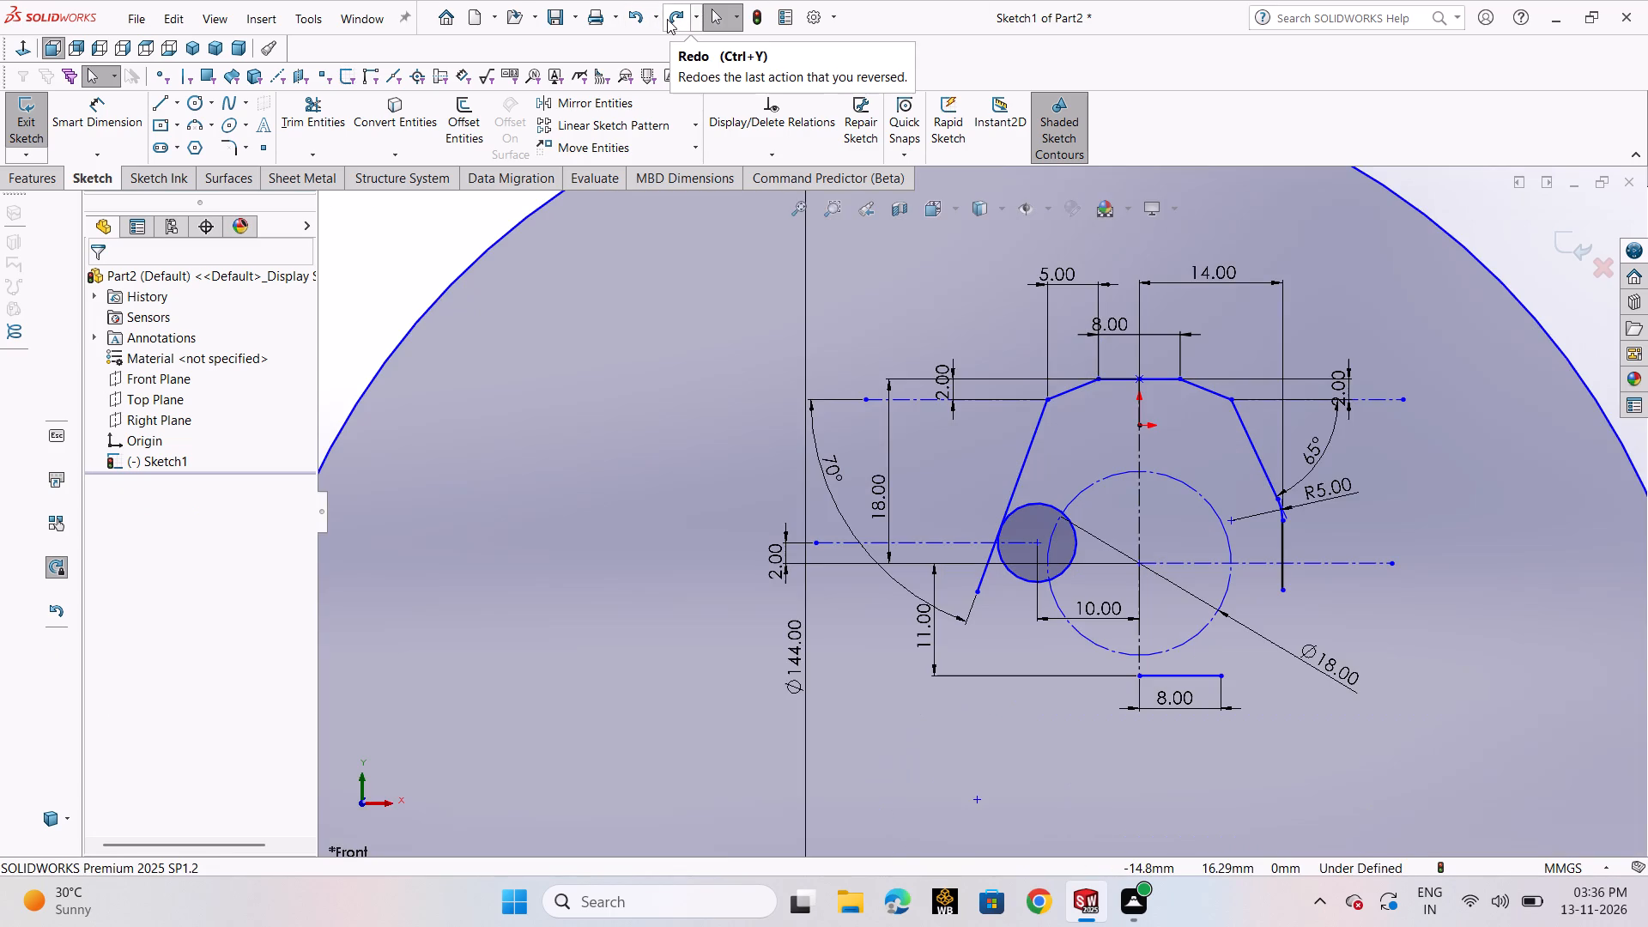
left_click(667, 19)
left_click(667, 19)
left_click(667, 19)
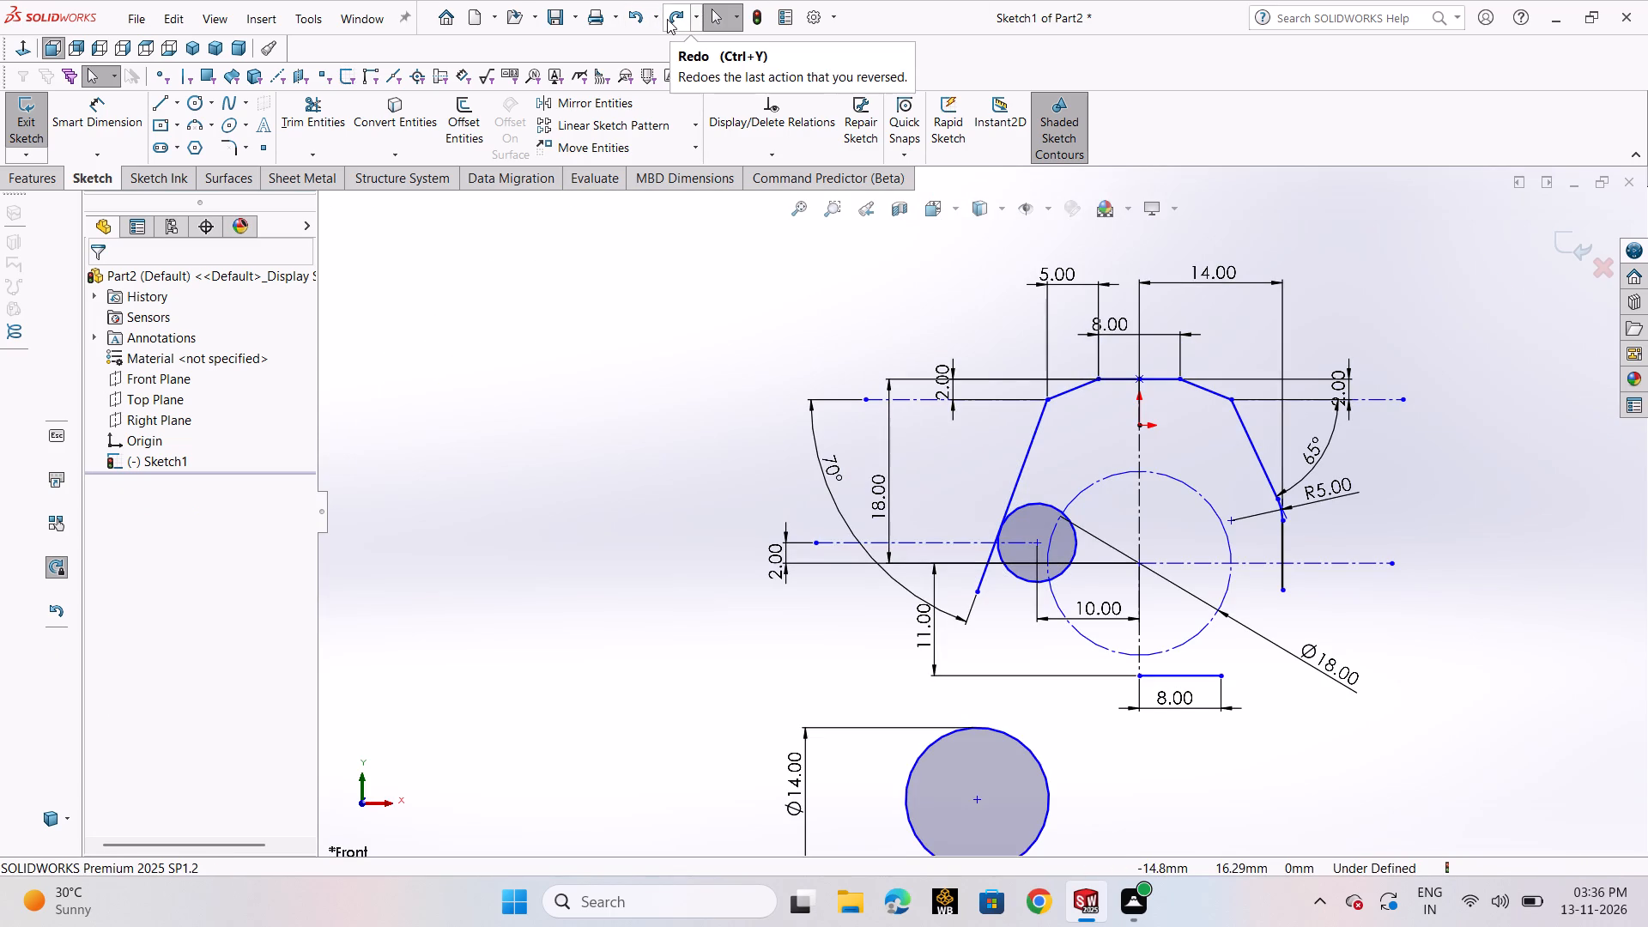
left_click(667, 19)
left_click(667, 19)
double_click(667, 19)
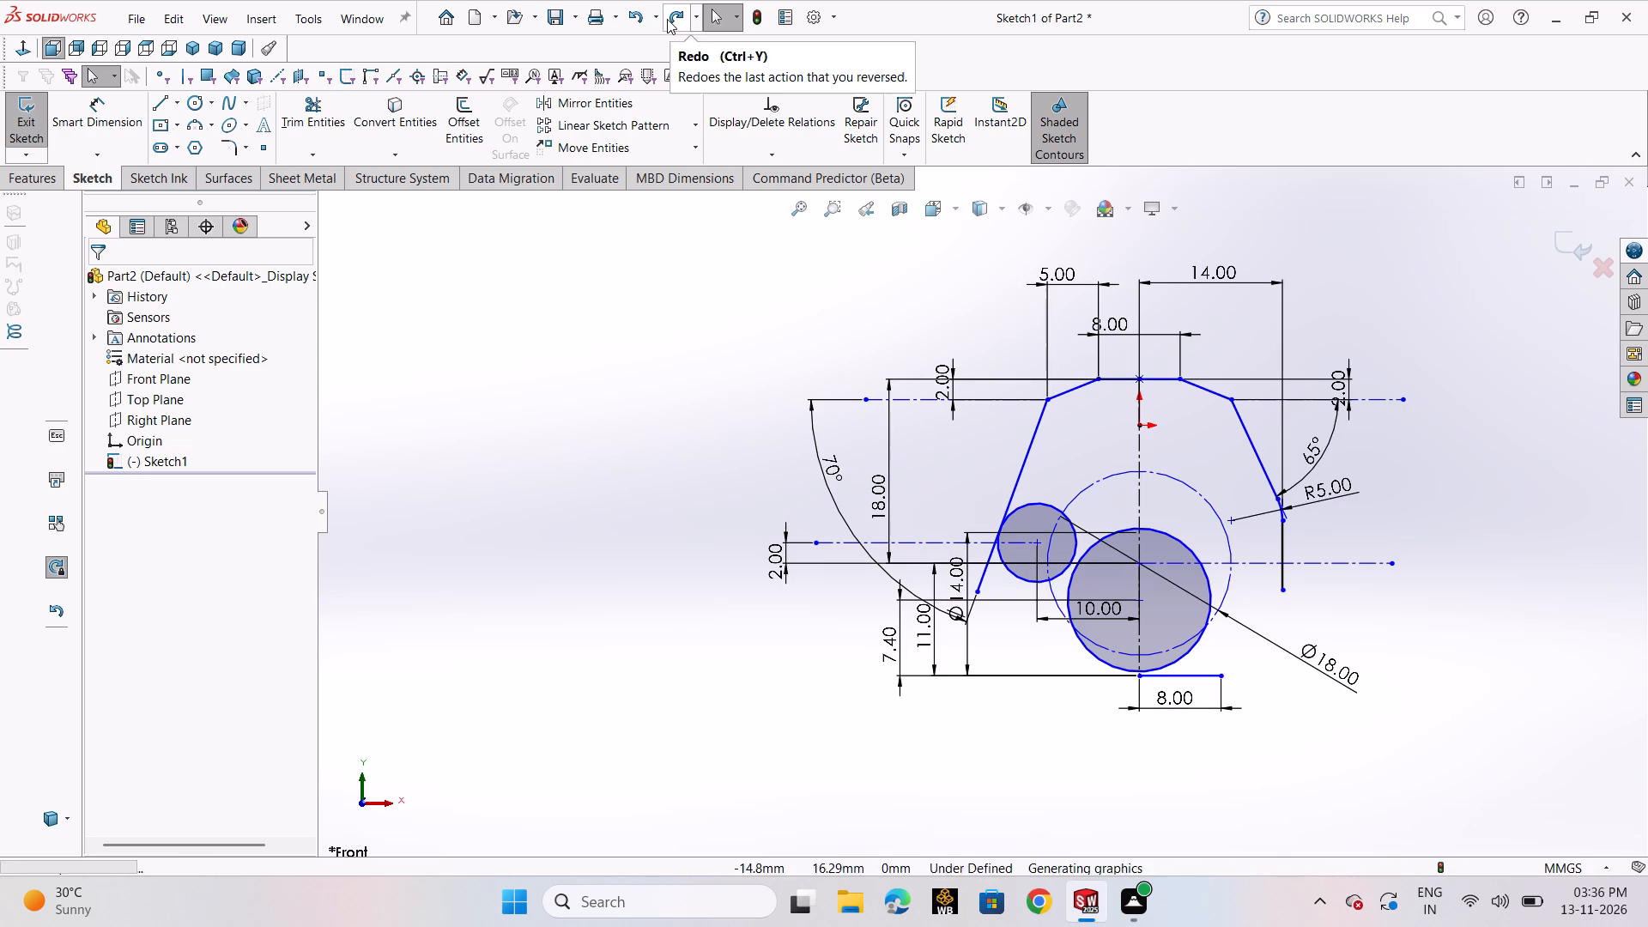
left_click(667, 19)
left_click(667, 19)
left_click(667, 19)
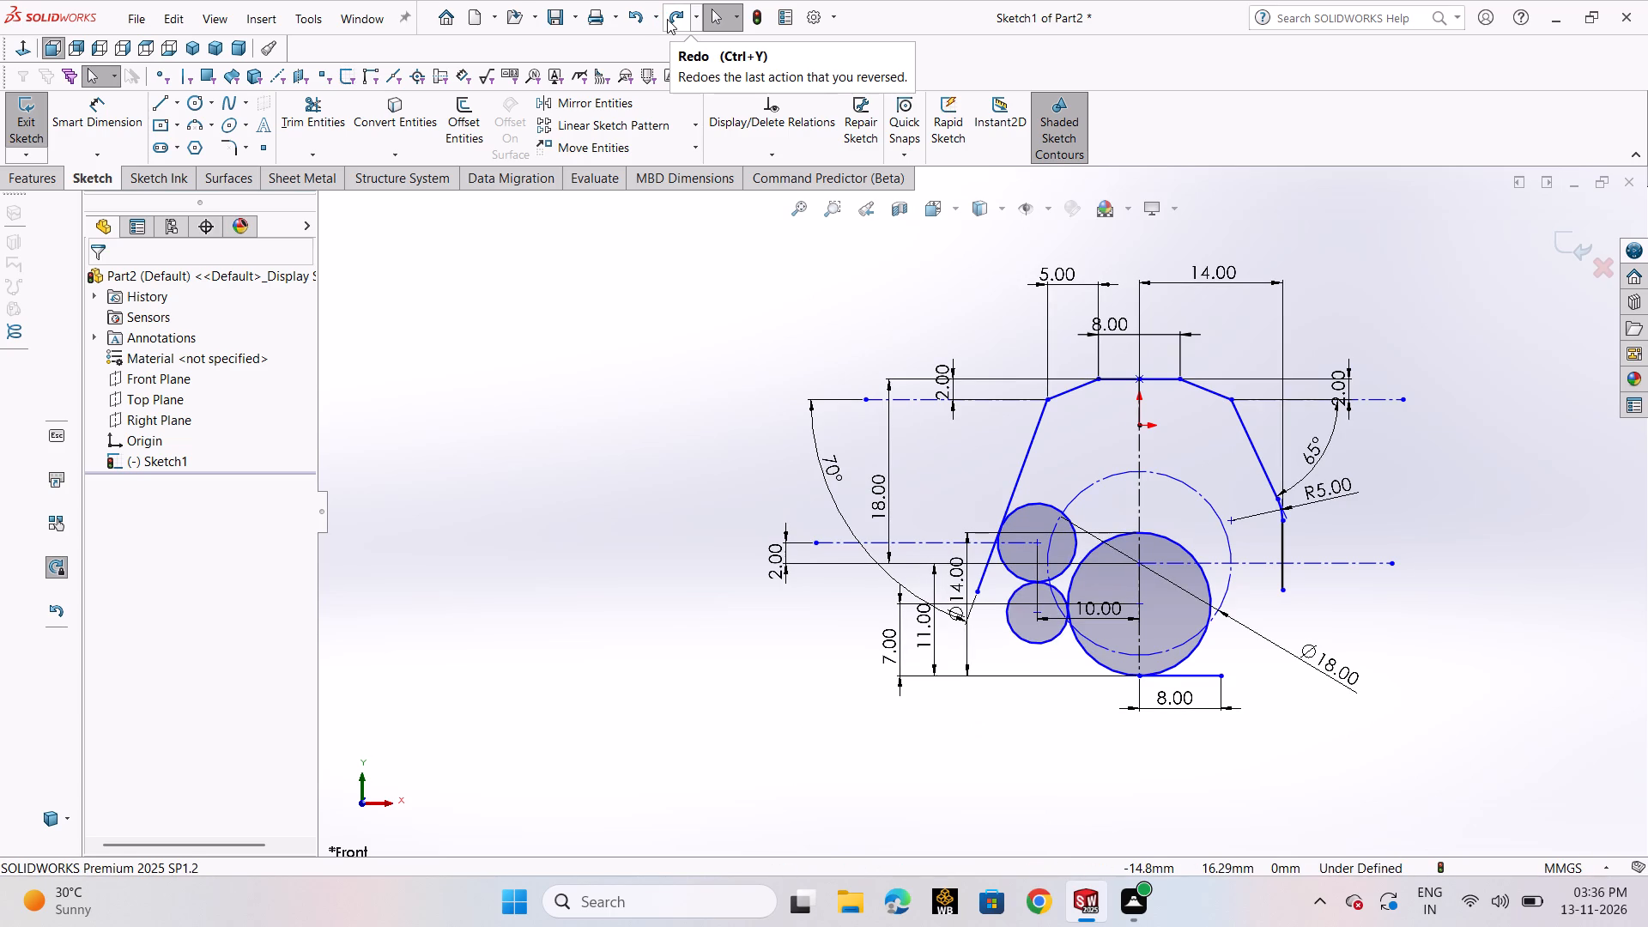
left_click(667, 19)
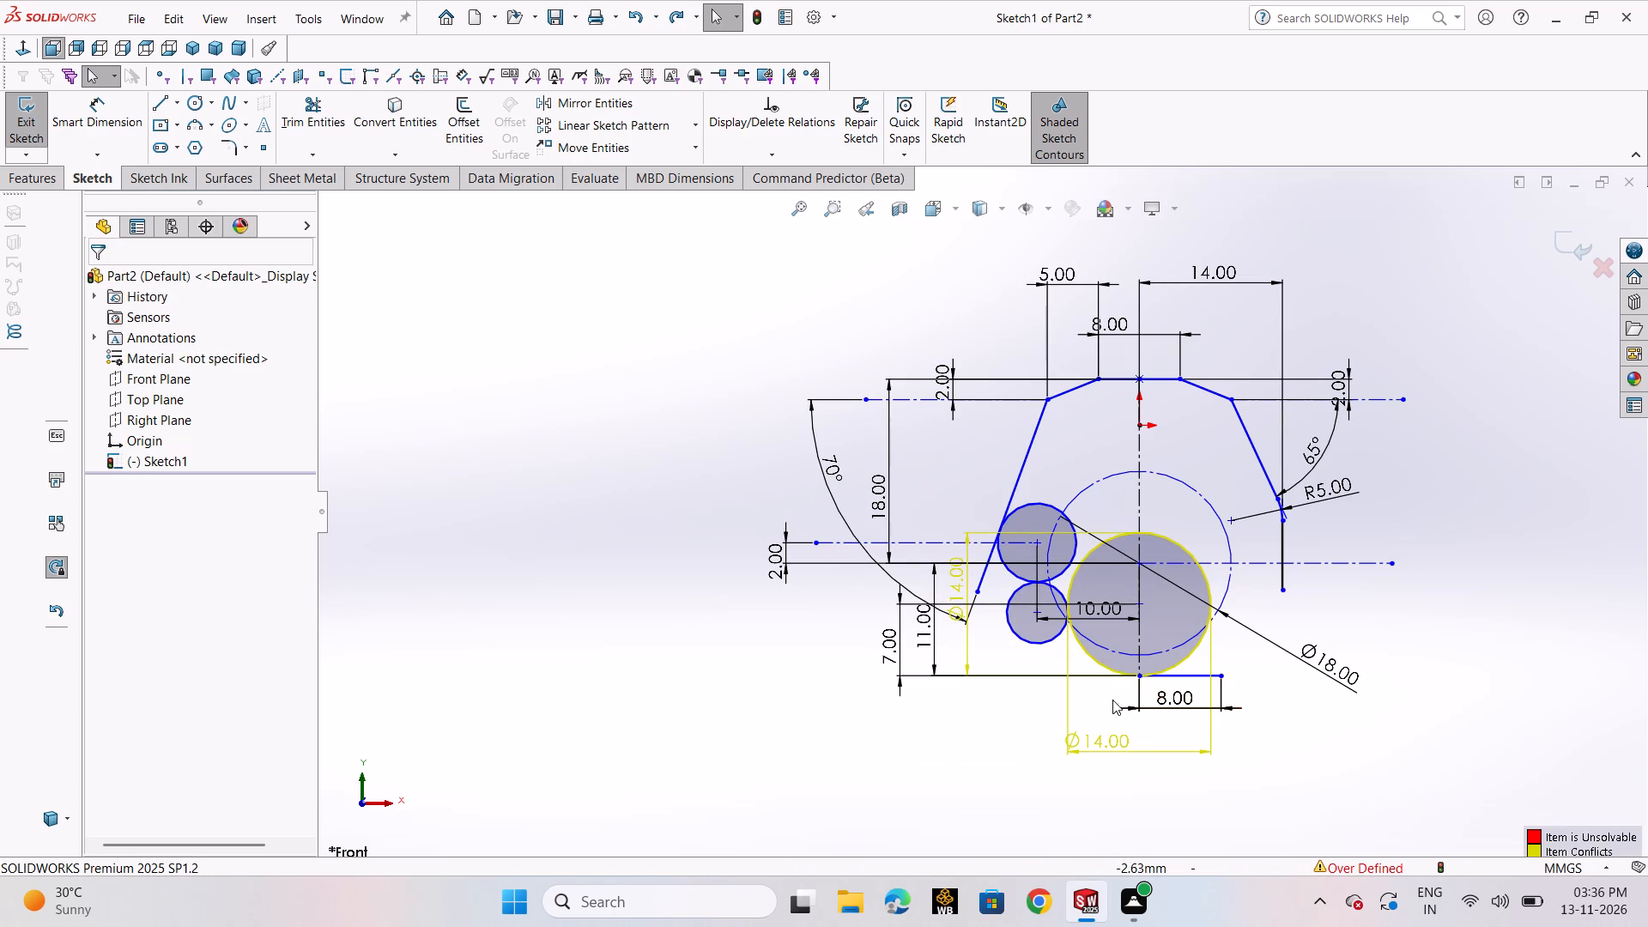
Delete the duplicate vertical 14 mm diameter dimension from the large lower circle.
scroll(1142, 605, "down", 2)
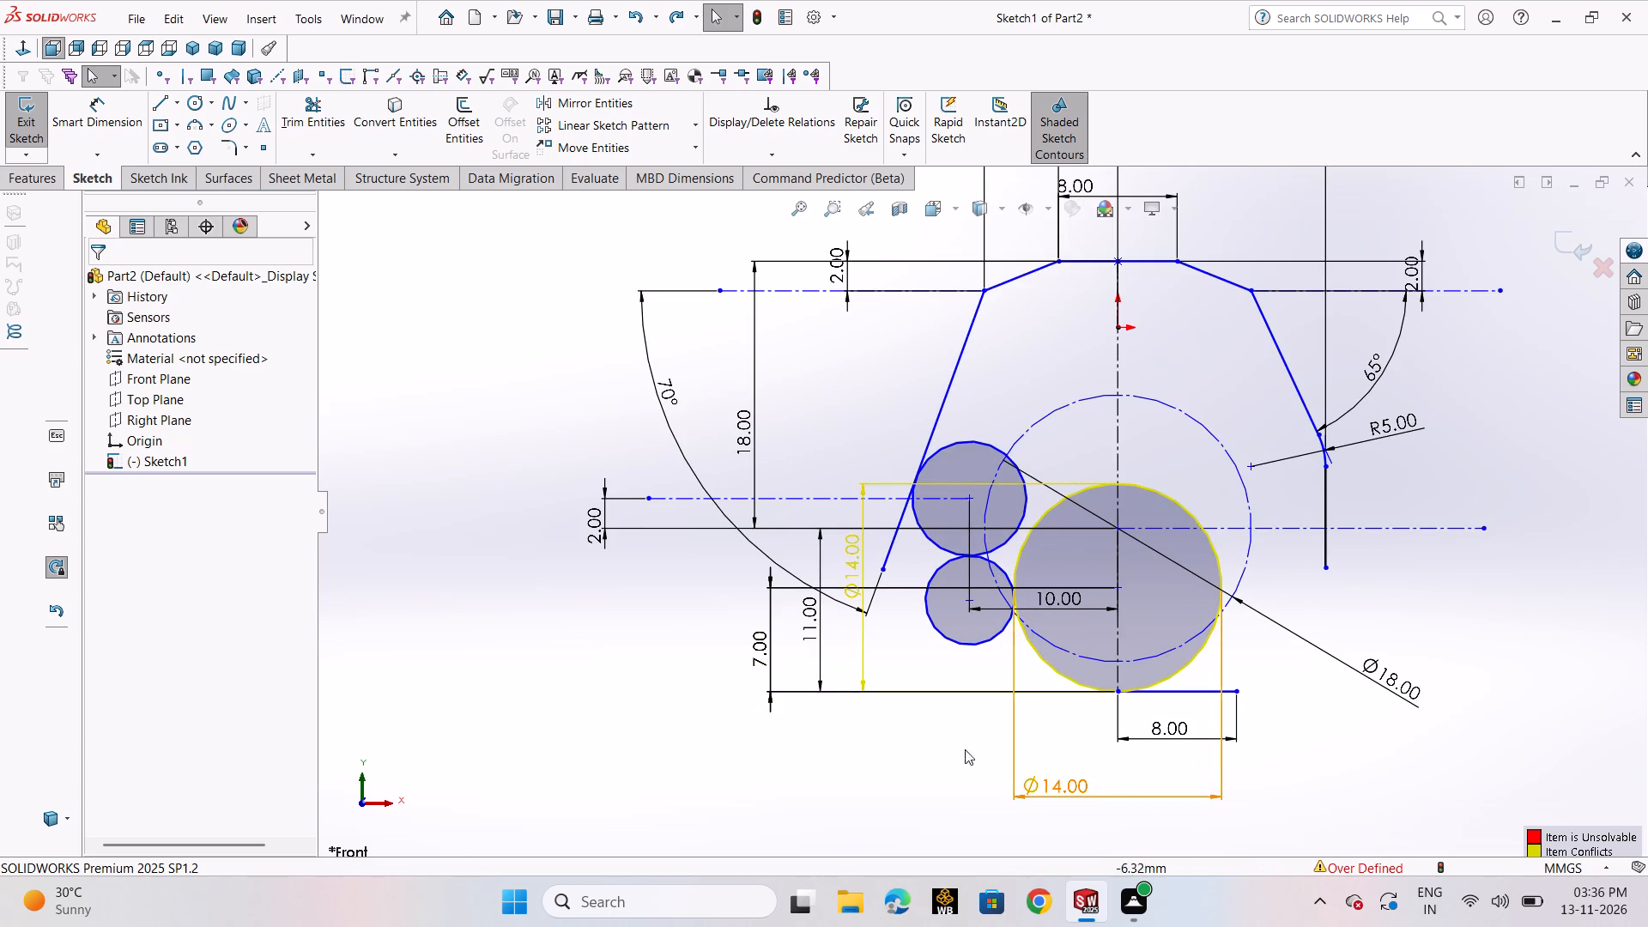
left_click(863, 629)
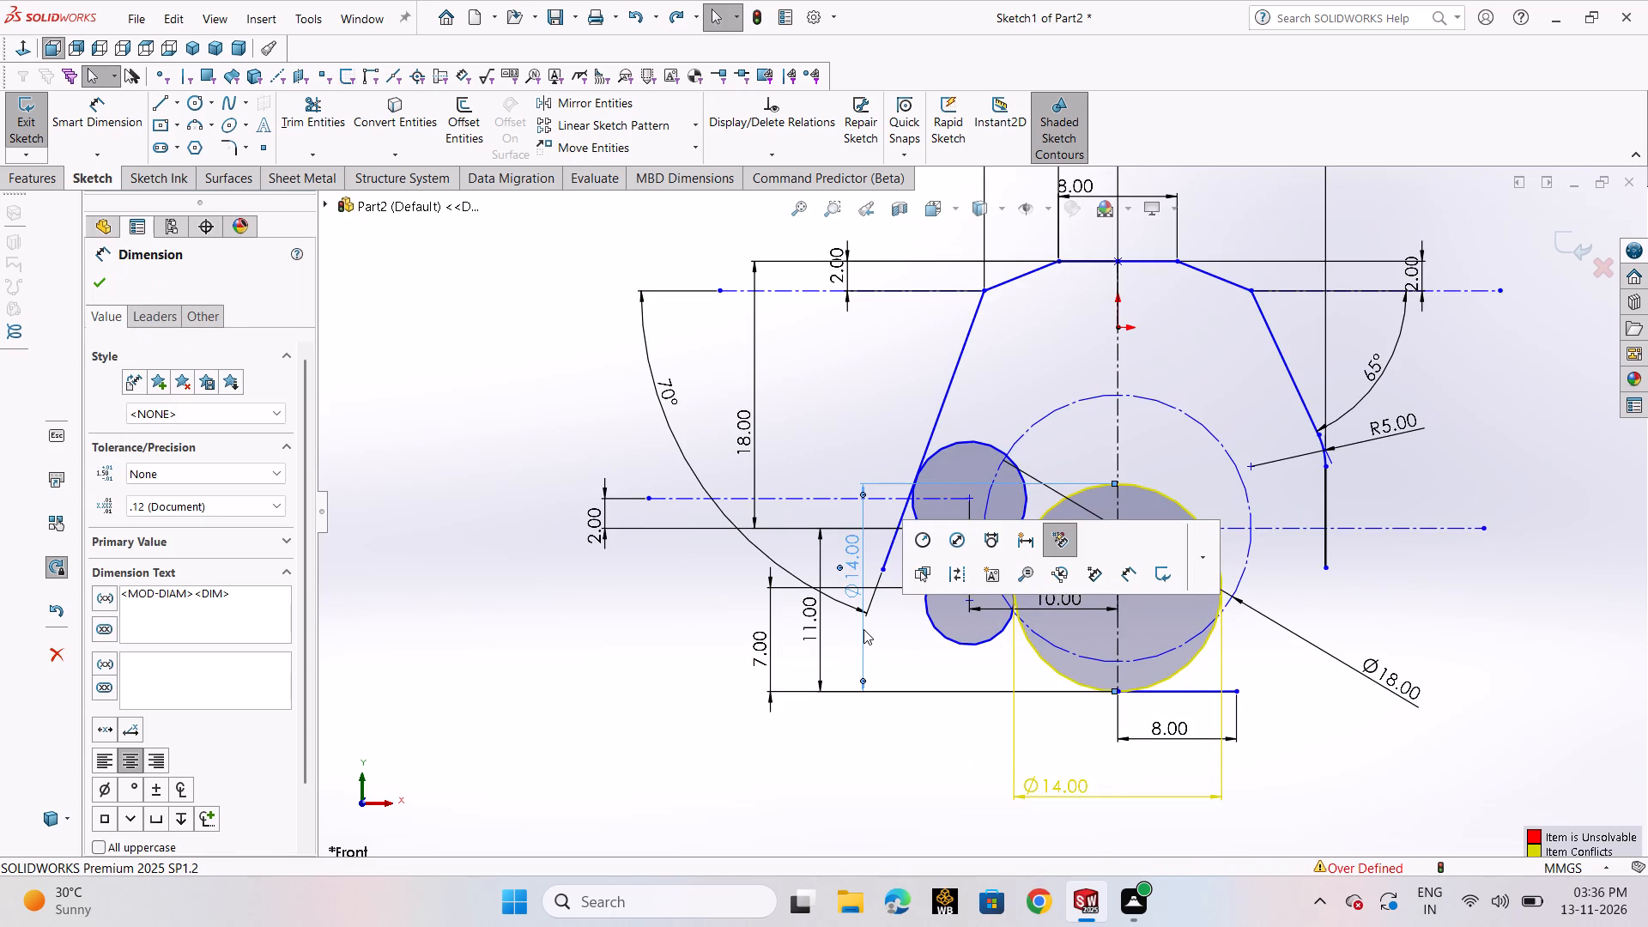
key("Delete")
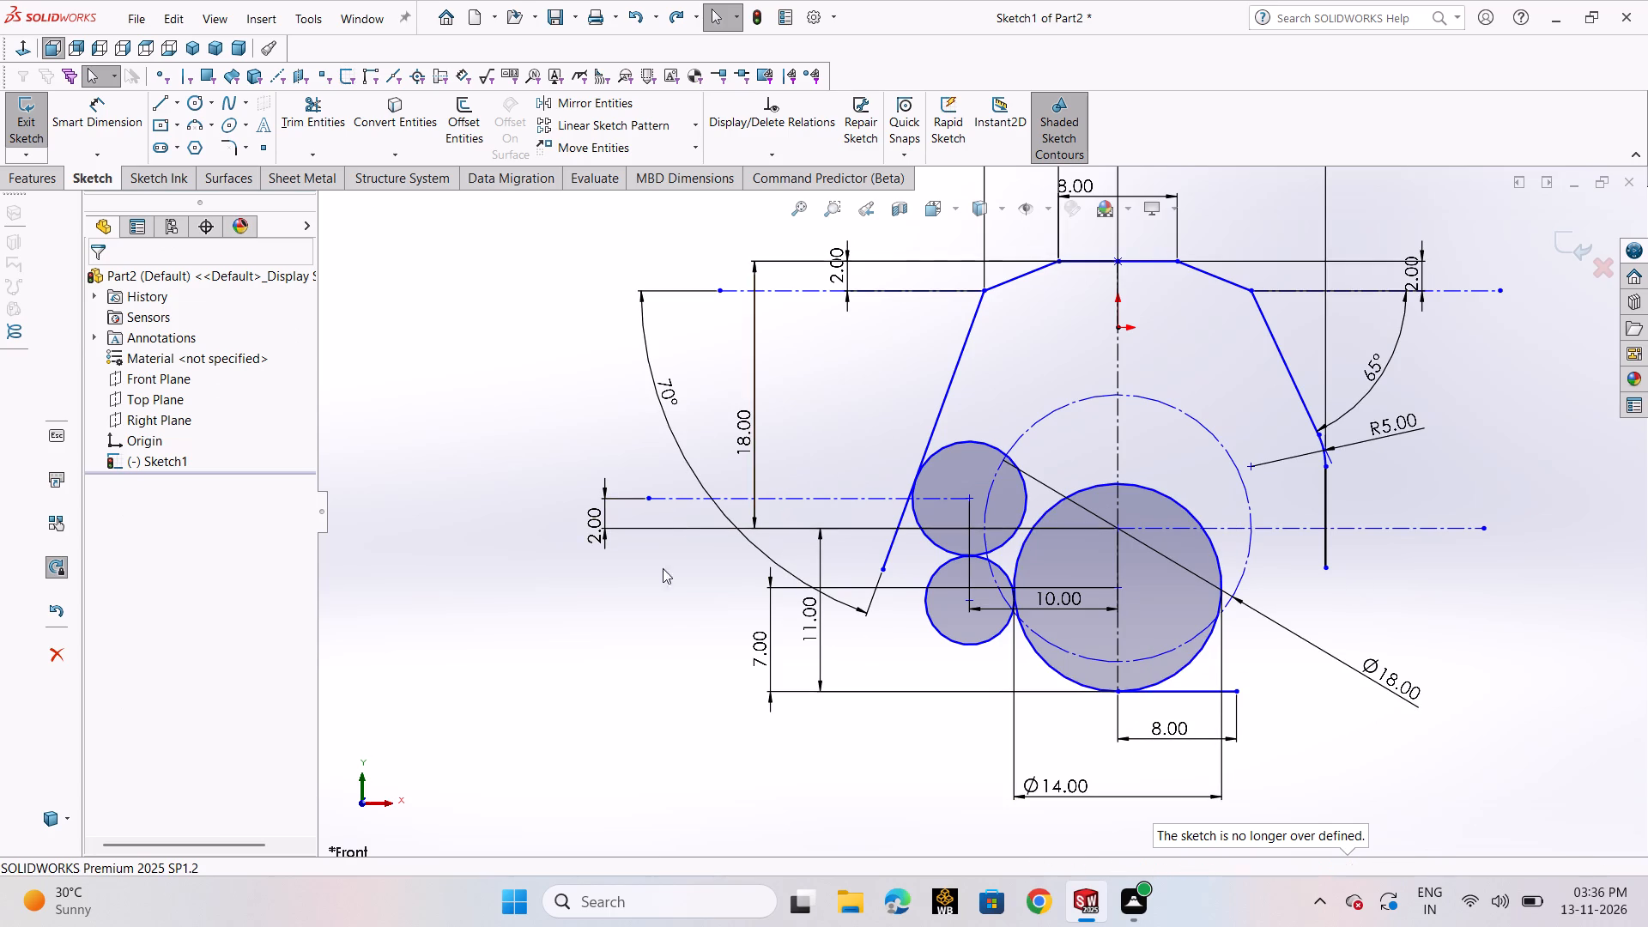
Trim the left slanted line's excess below its tangent point with the upper-left circle.
left_click(306, 95)
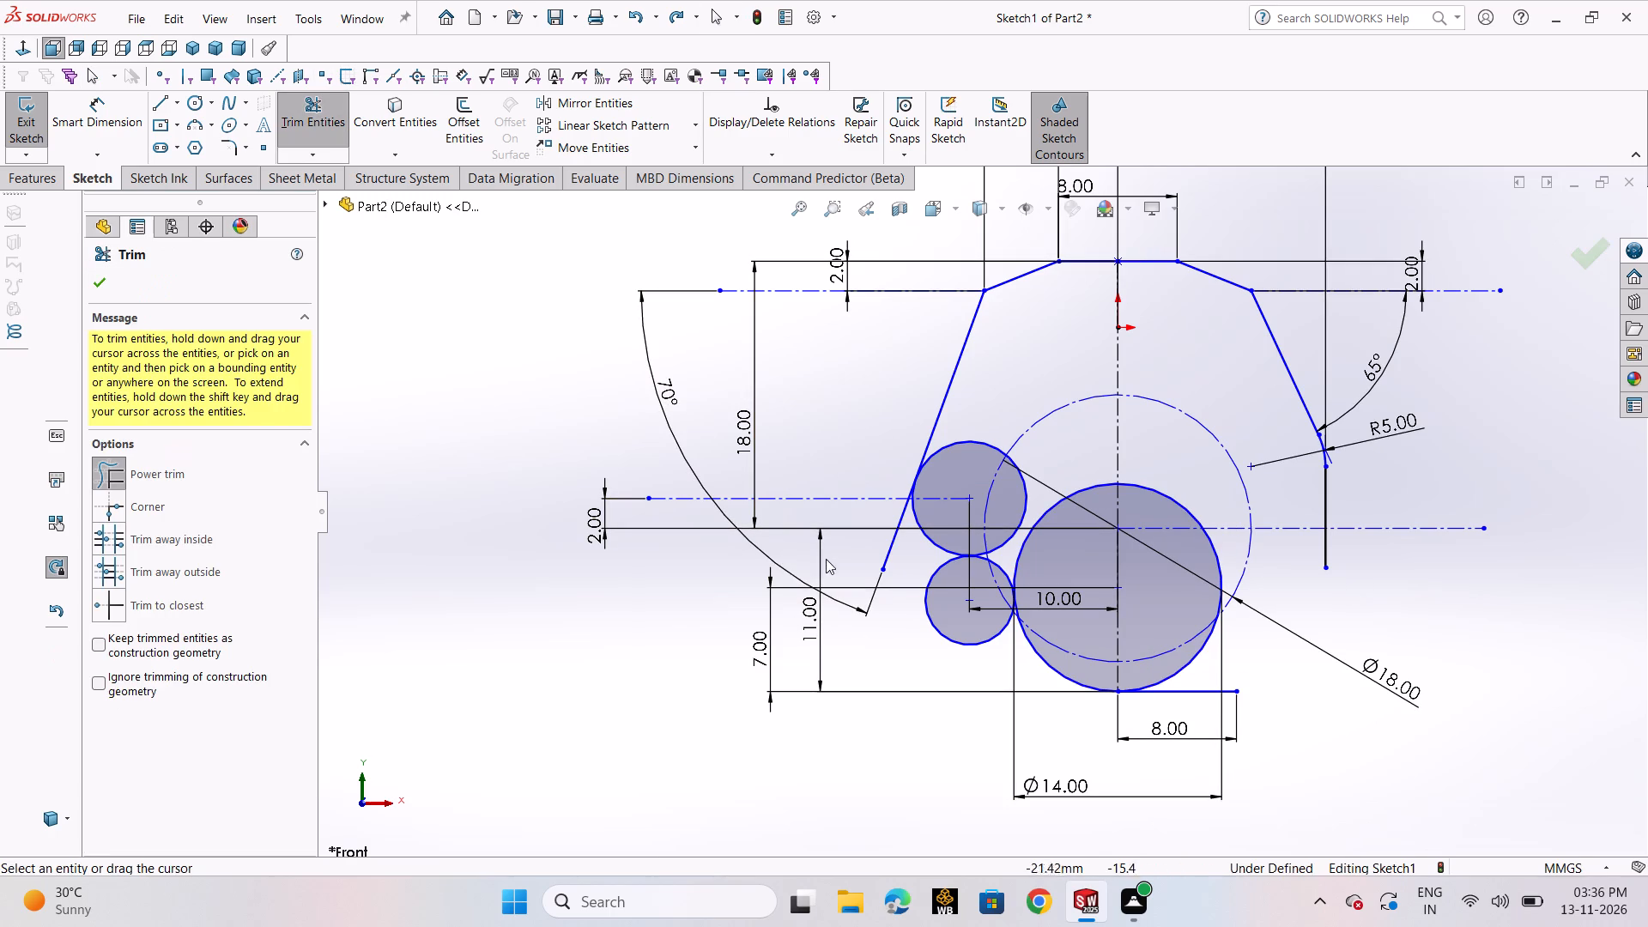
left_click_drag(898, 559, 867, 551)
scroll(996, 462, "down", 7)
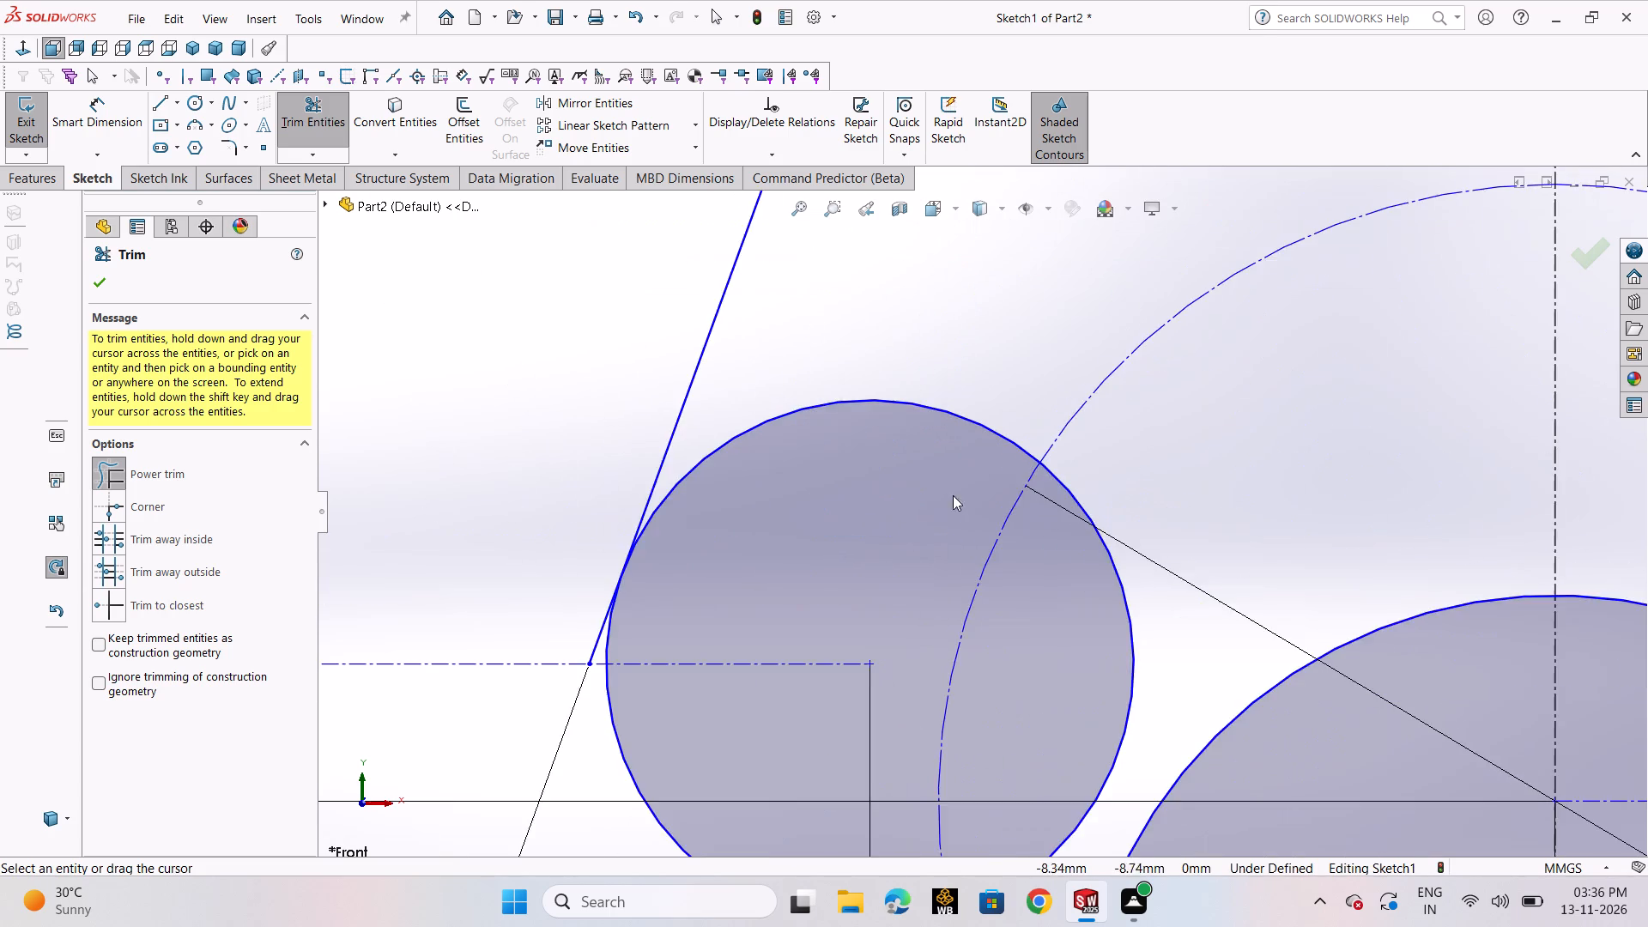
scroll(768, 570, "down", 3)
left_click_drag(483, 657, 518, 698)
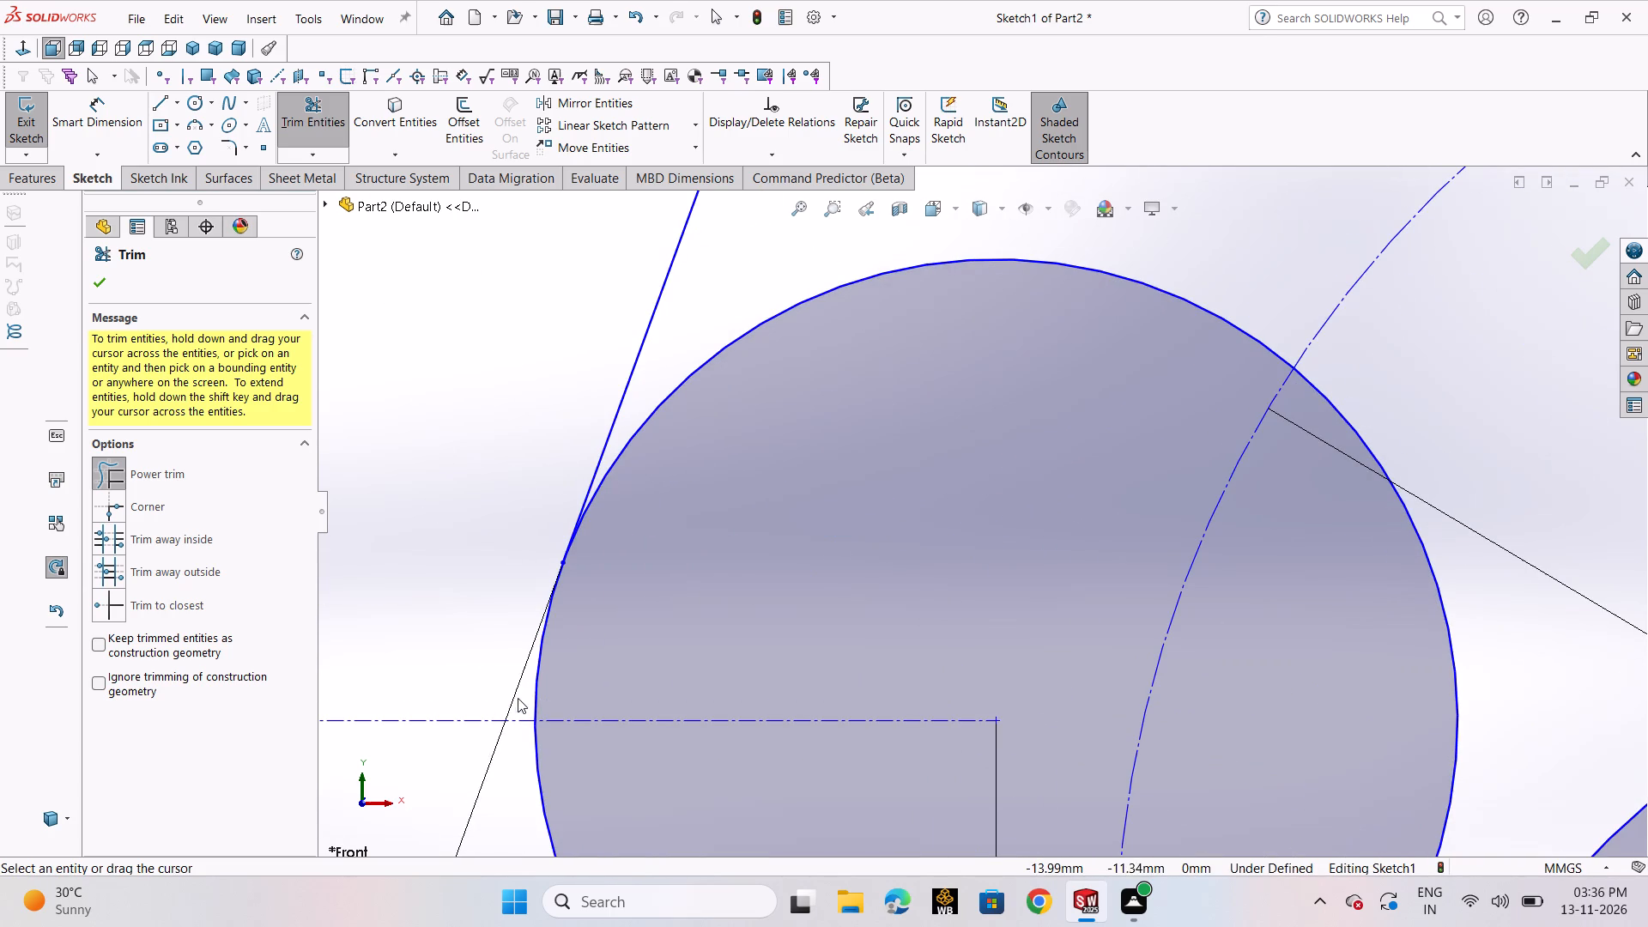
Trim the upper-left circle to its outer lower-left arc and the large circle to the arc meeting the bottom line.
scroll(770, 451, "up", 6)
scroll(1039, 438, "up", 3)
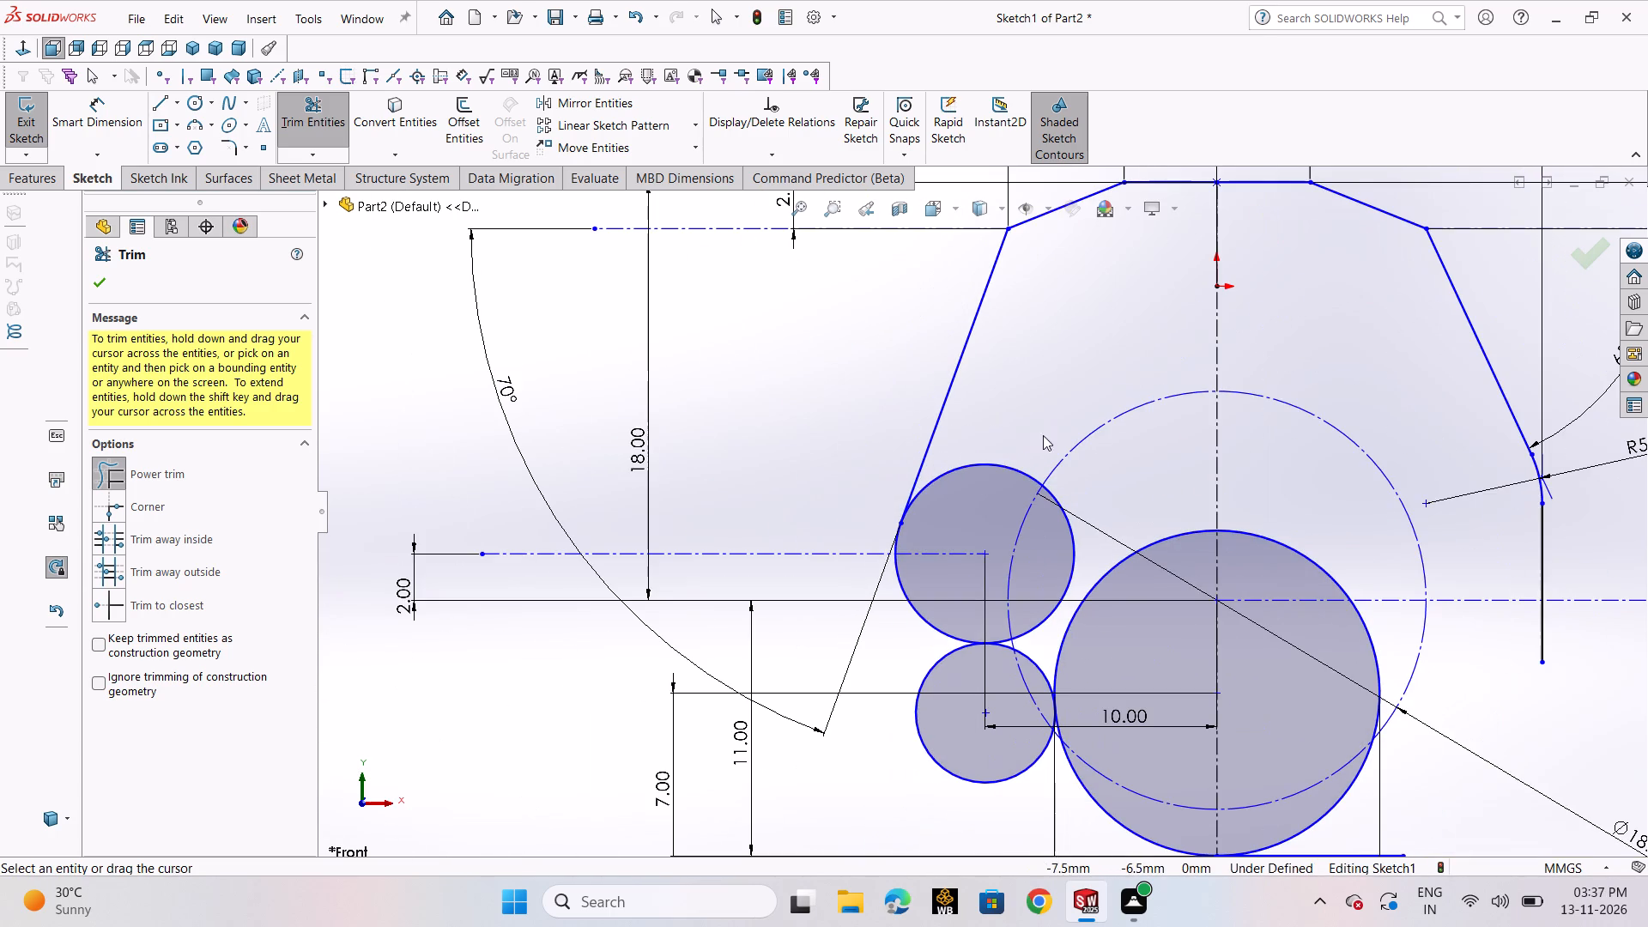
left_click_drag(1018, 436, 999, 515)
left_click_drag(1064, 551, 1100, 518)
left_click_drag(1166, 512, 1193, 560)
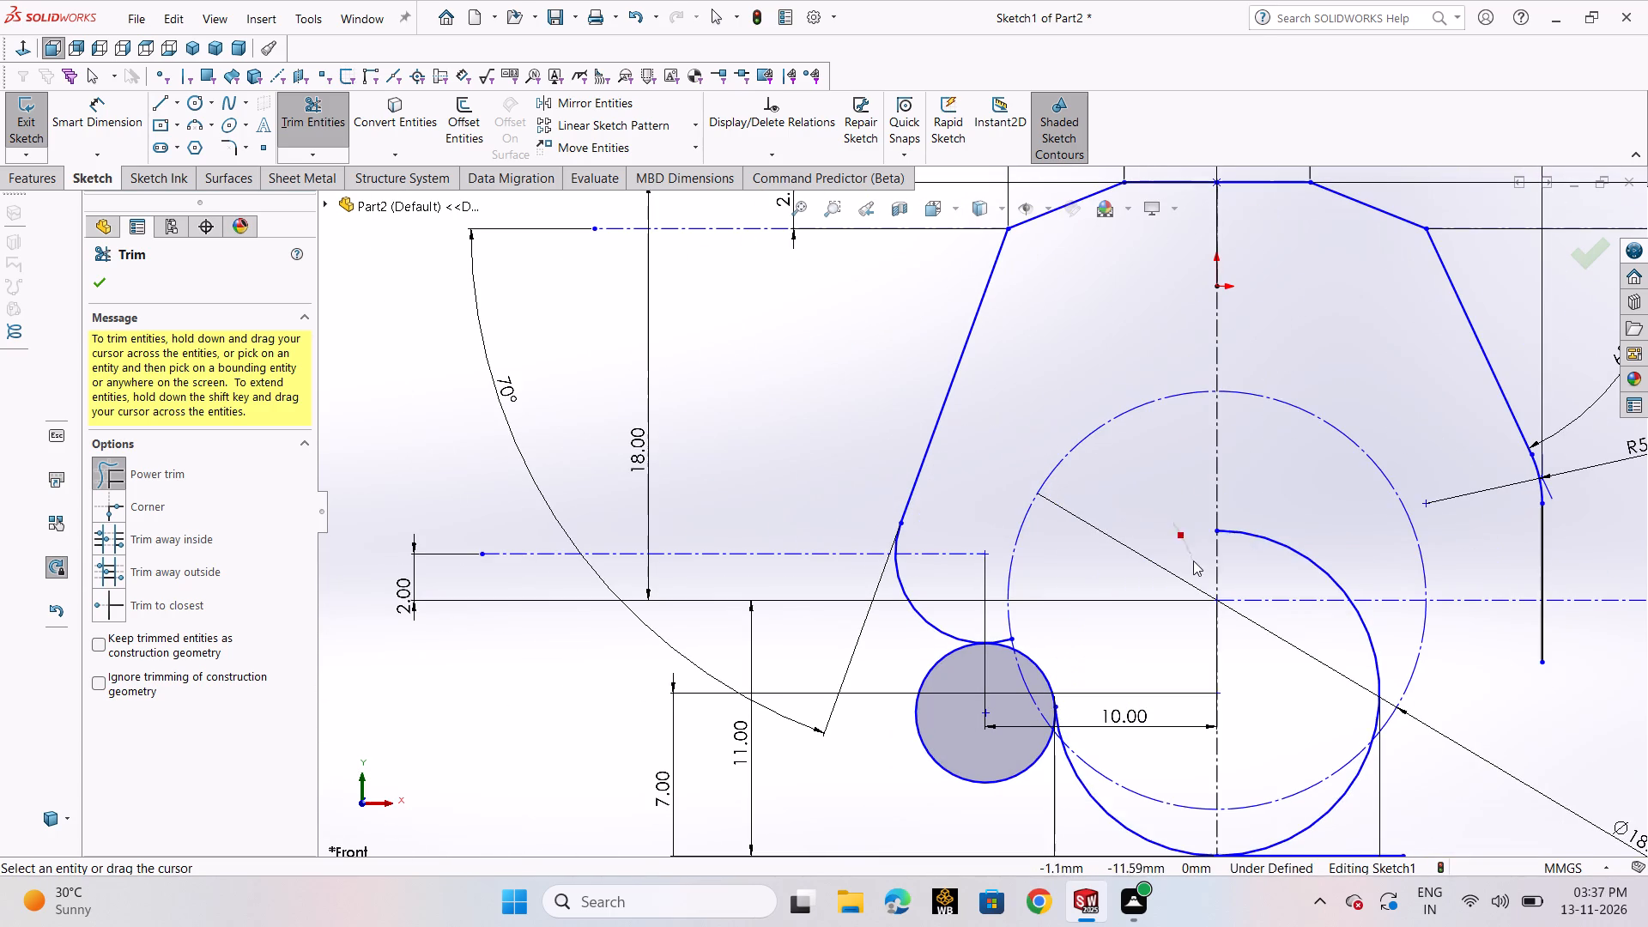
left_click_drag(1193, 560, 1194, 561)
left_click_drag(1270, 524, 1273, 548)
left_click_drag(1347, 639, 1366, 622)
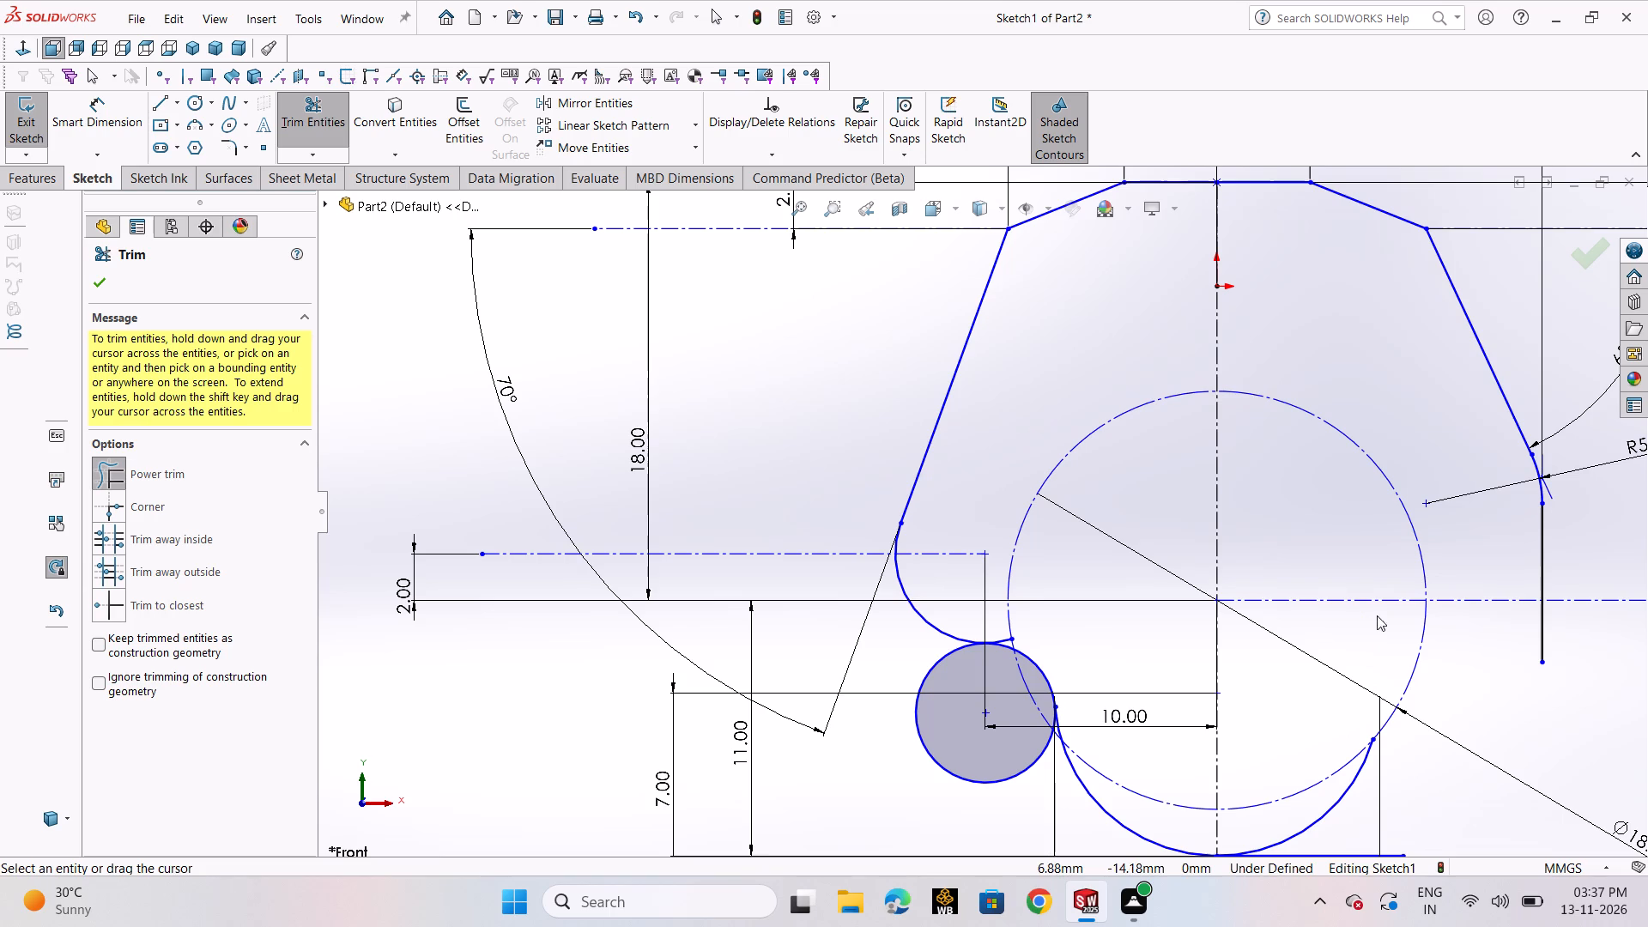
scroll(1342, 787, "up", 2)
left_click_drag(1192, 724, 1216, 730)
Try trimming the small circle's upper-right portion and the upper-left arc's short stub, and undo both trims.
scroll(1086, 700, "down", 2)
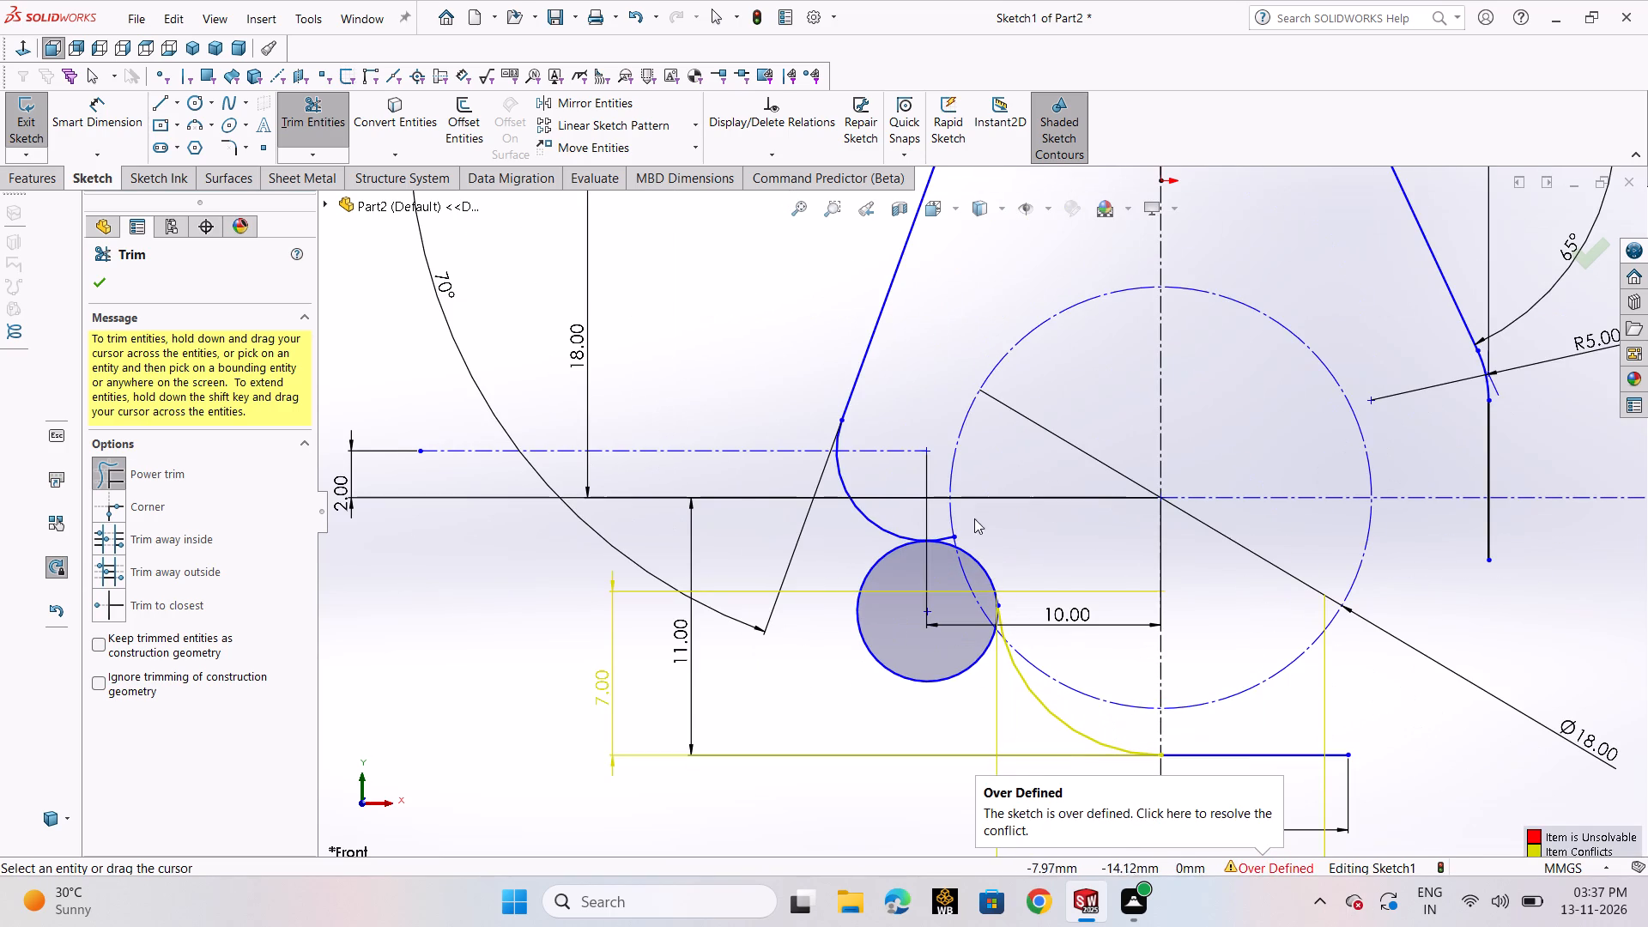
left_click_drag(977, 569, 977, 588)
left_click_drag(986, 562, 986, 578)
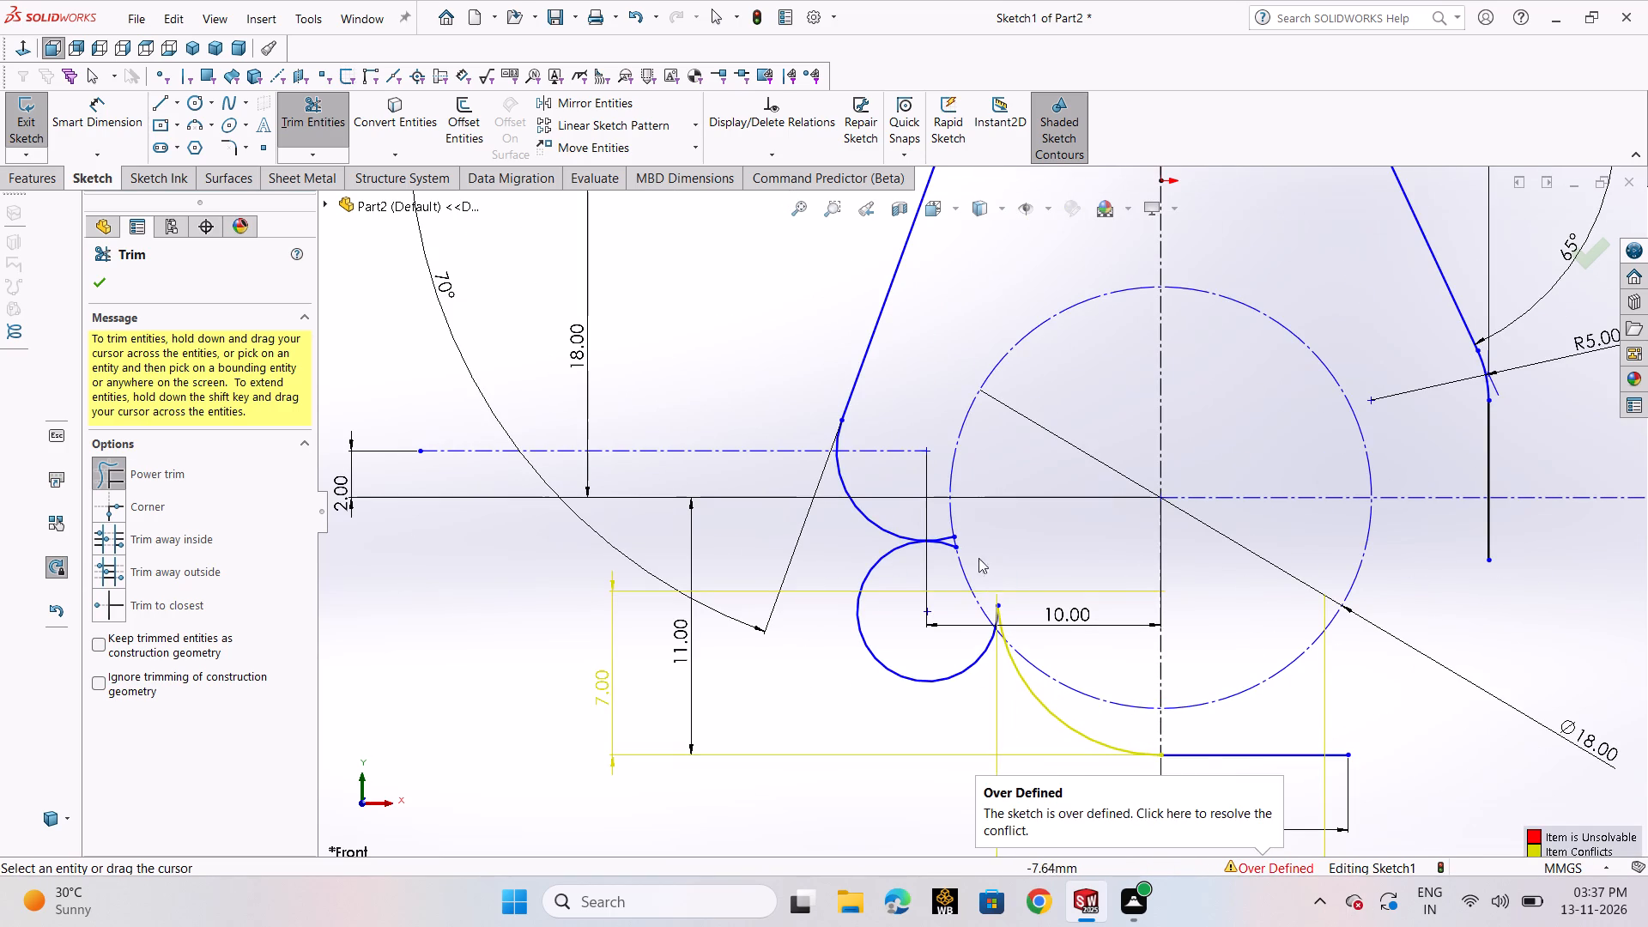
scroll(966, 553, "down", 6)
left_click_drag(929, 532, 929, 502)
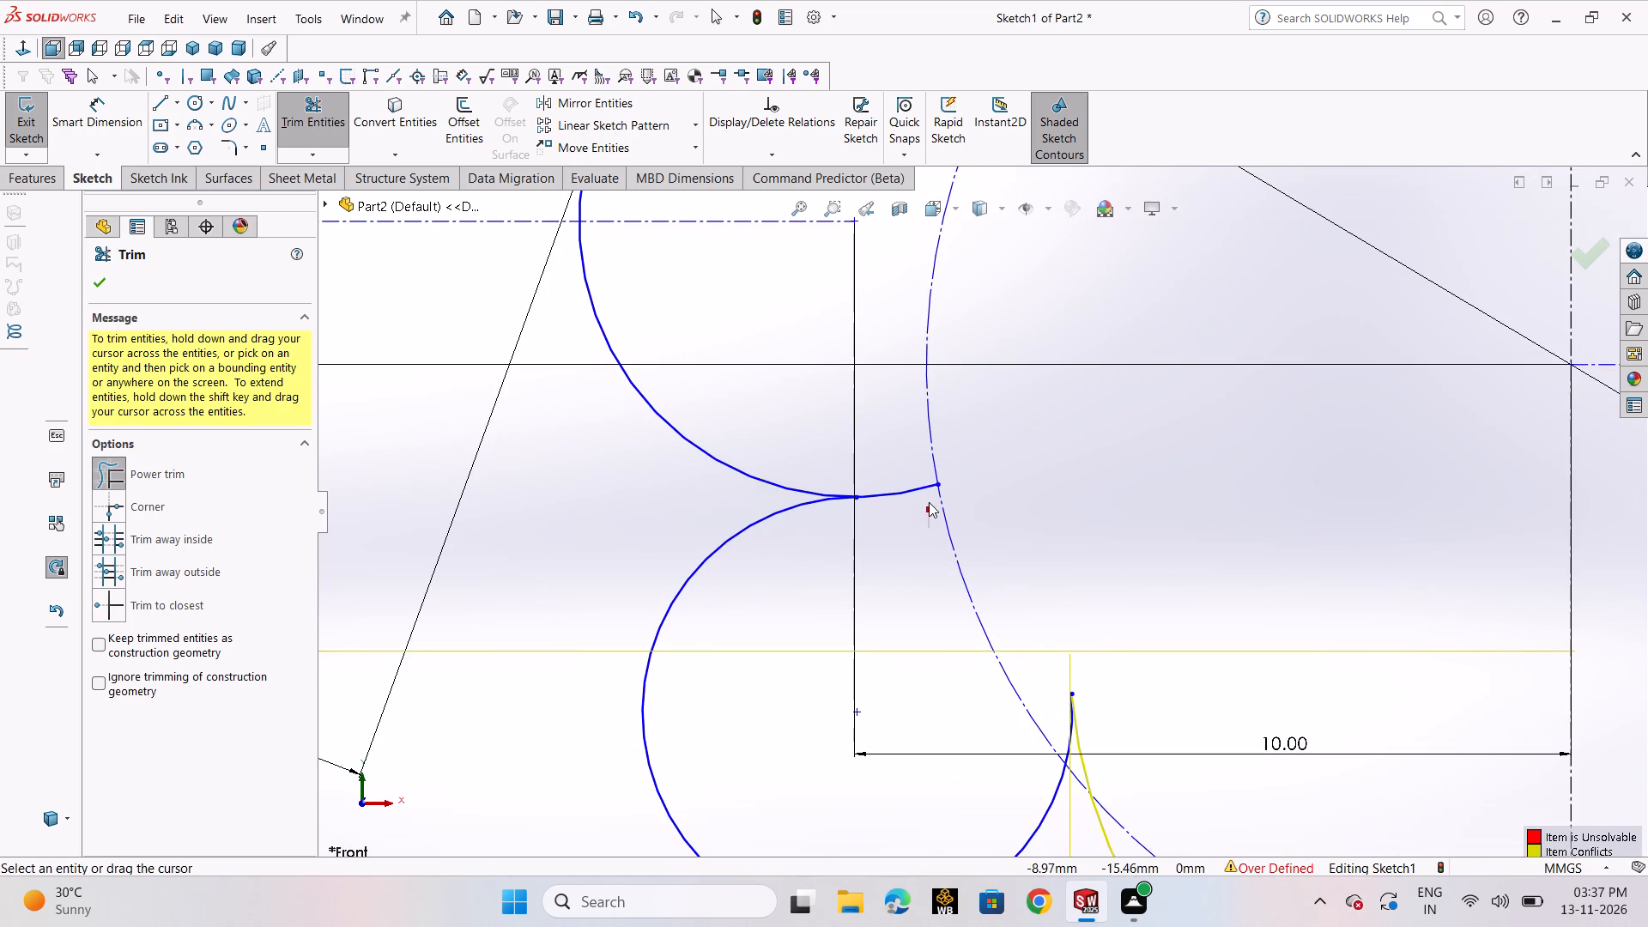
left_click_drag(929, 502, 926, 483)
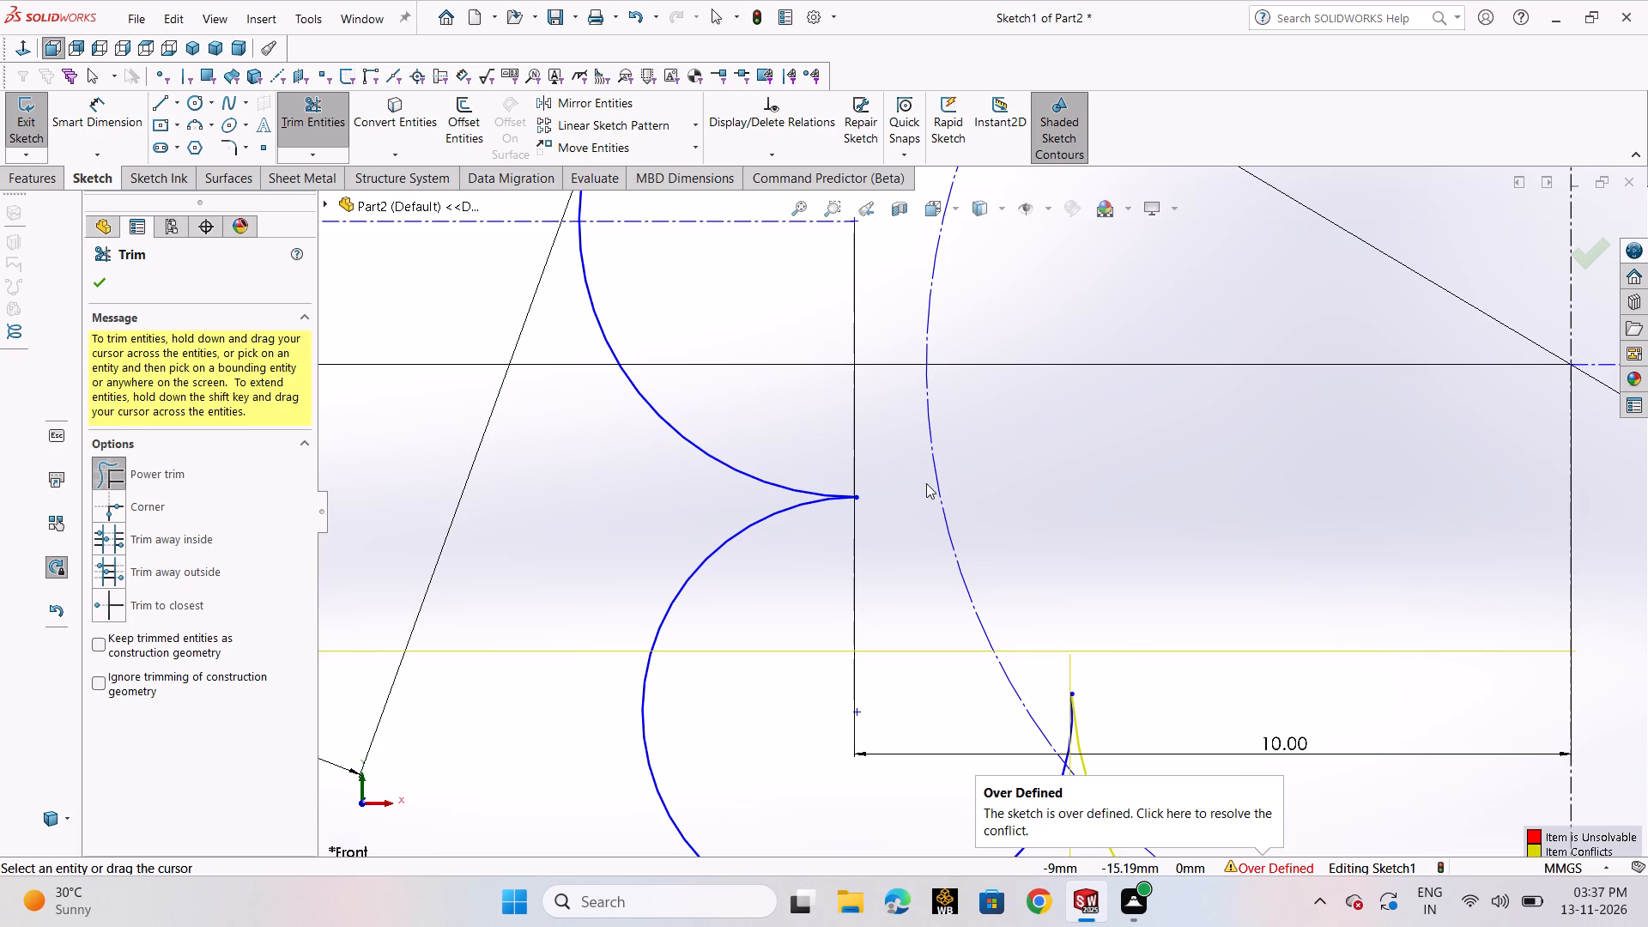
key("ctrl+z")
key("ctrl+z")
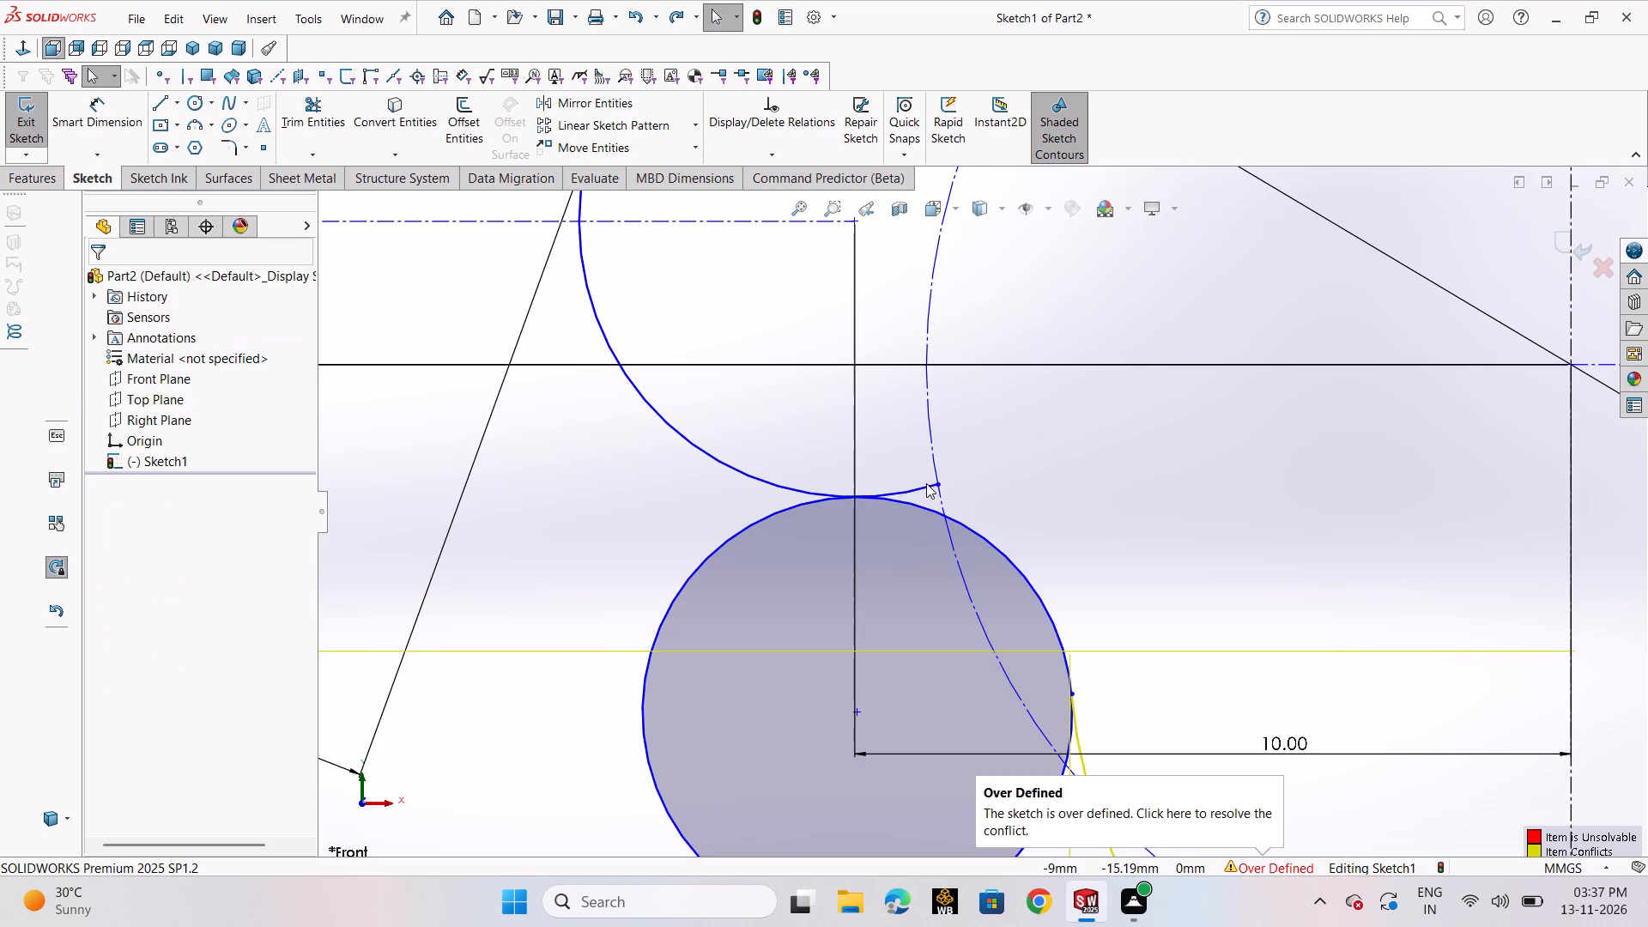
Trim the small lower-left circle to the upper-right arc that links the upper-left arc to the large arc.
left_click_drag(633, 506, 735, 634)
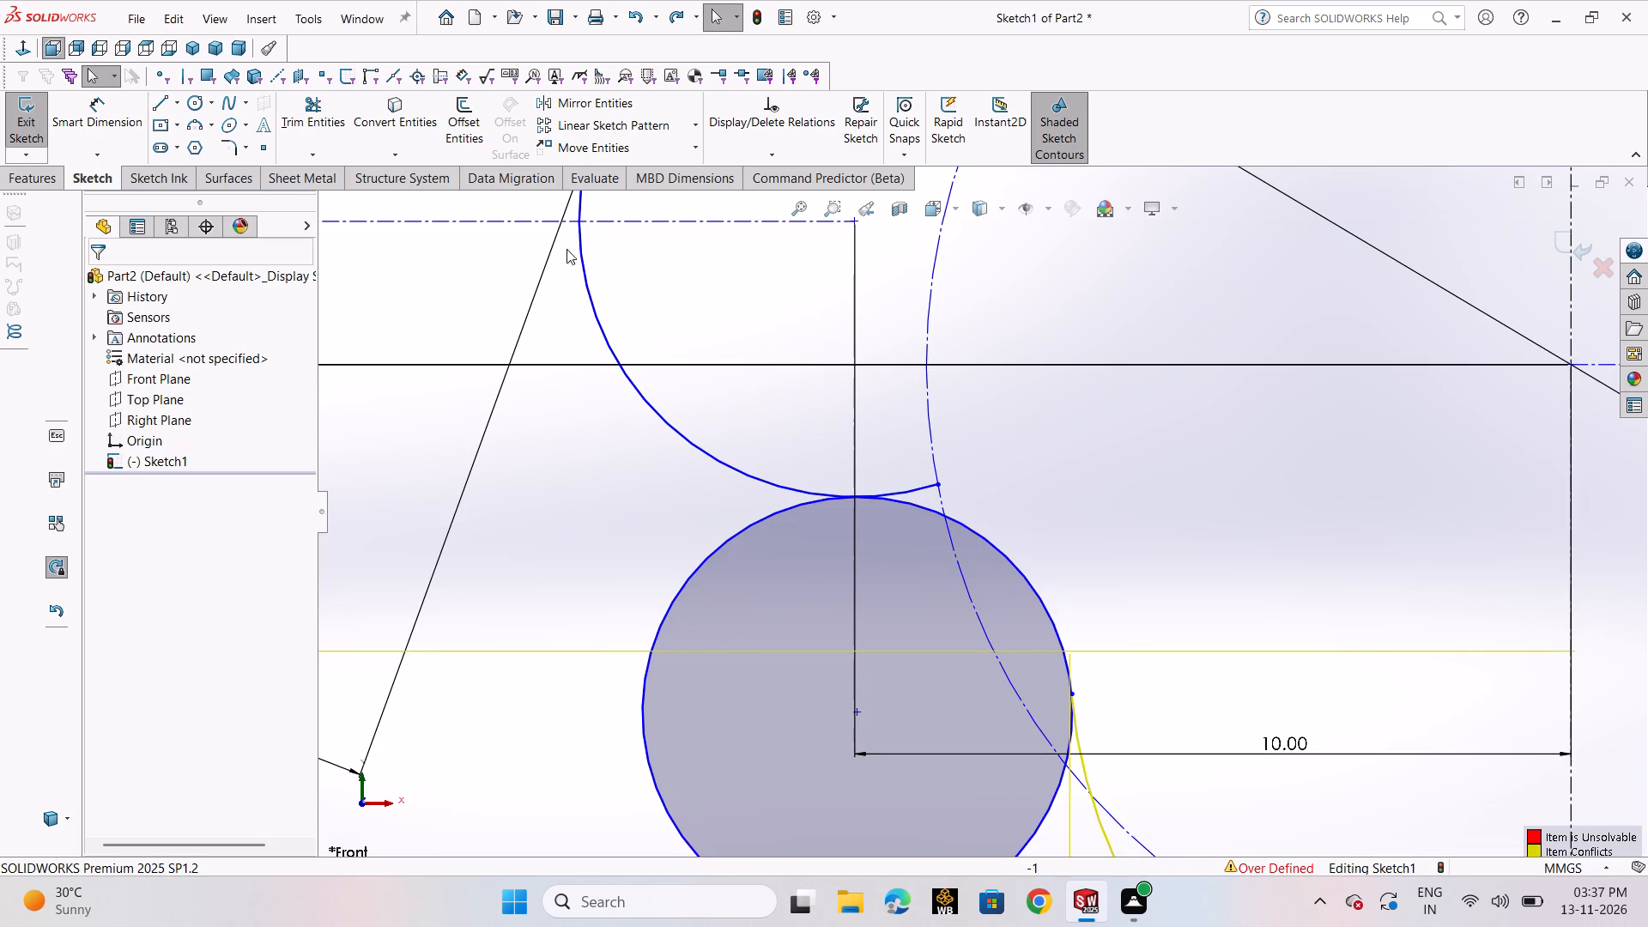
left_click(297, 131)
left_click_drag(663, 583, 700, 632)
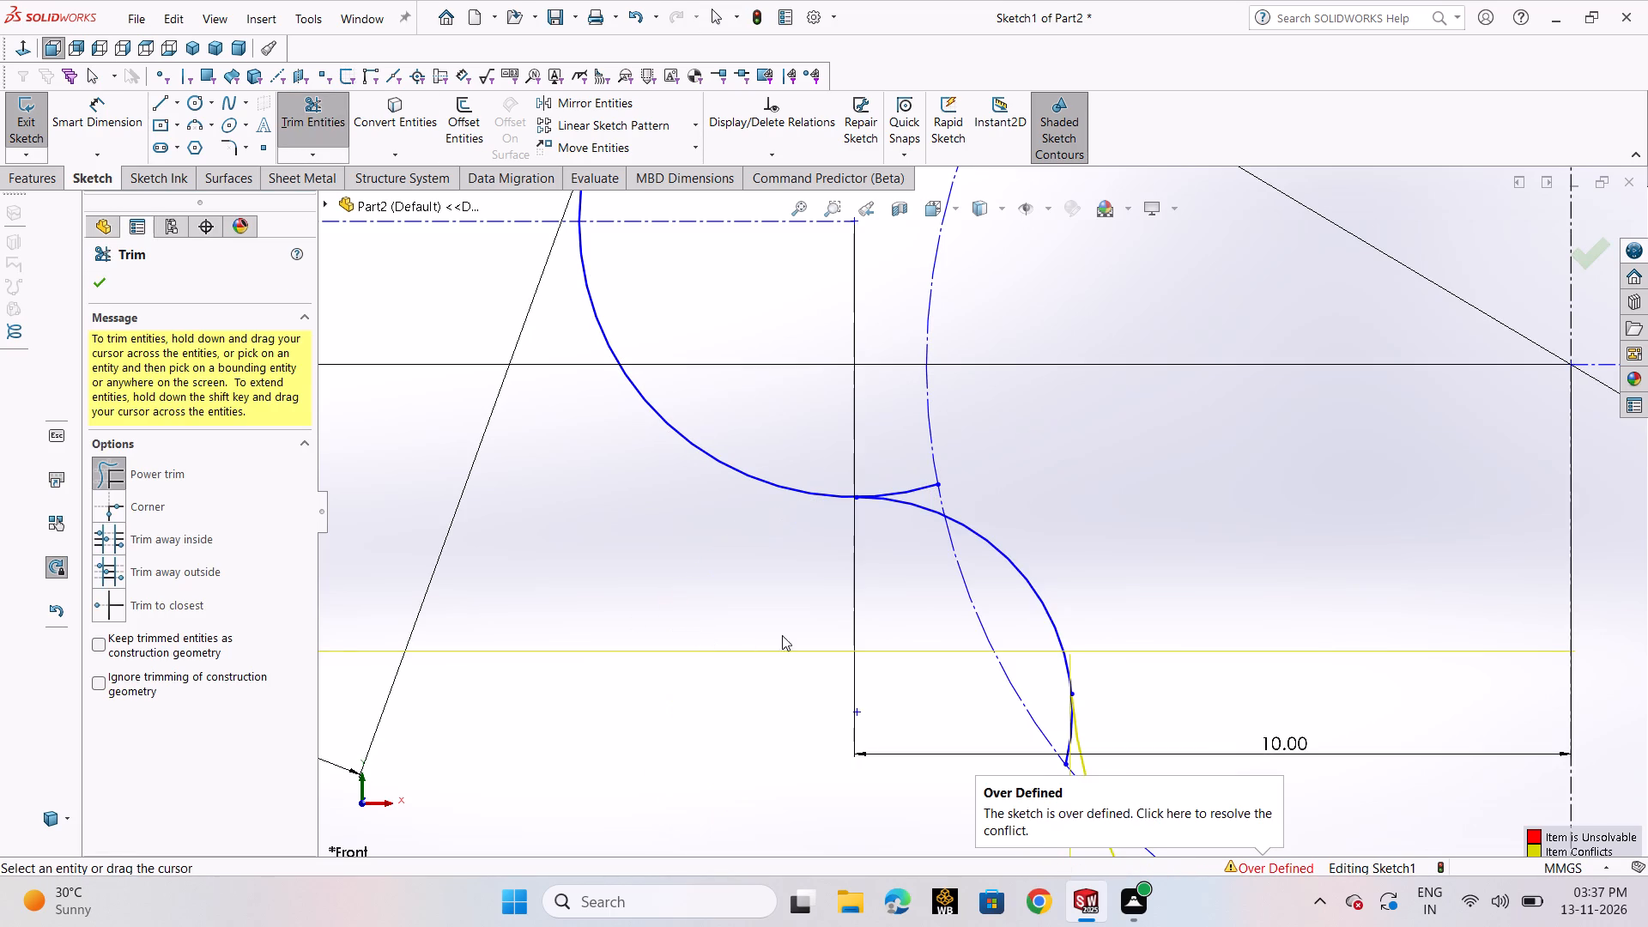
scroll(806, 627, "up", 2)
scroll(1033, 612, "up", 5)
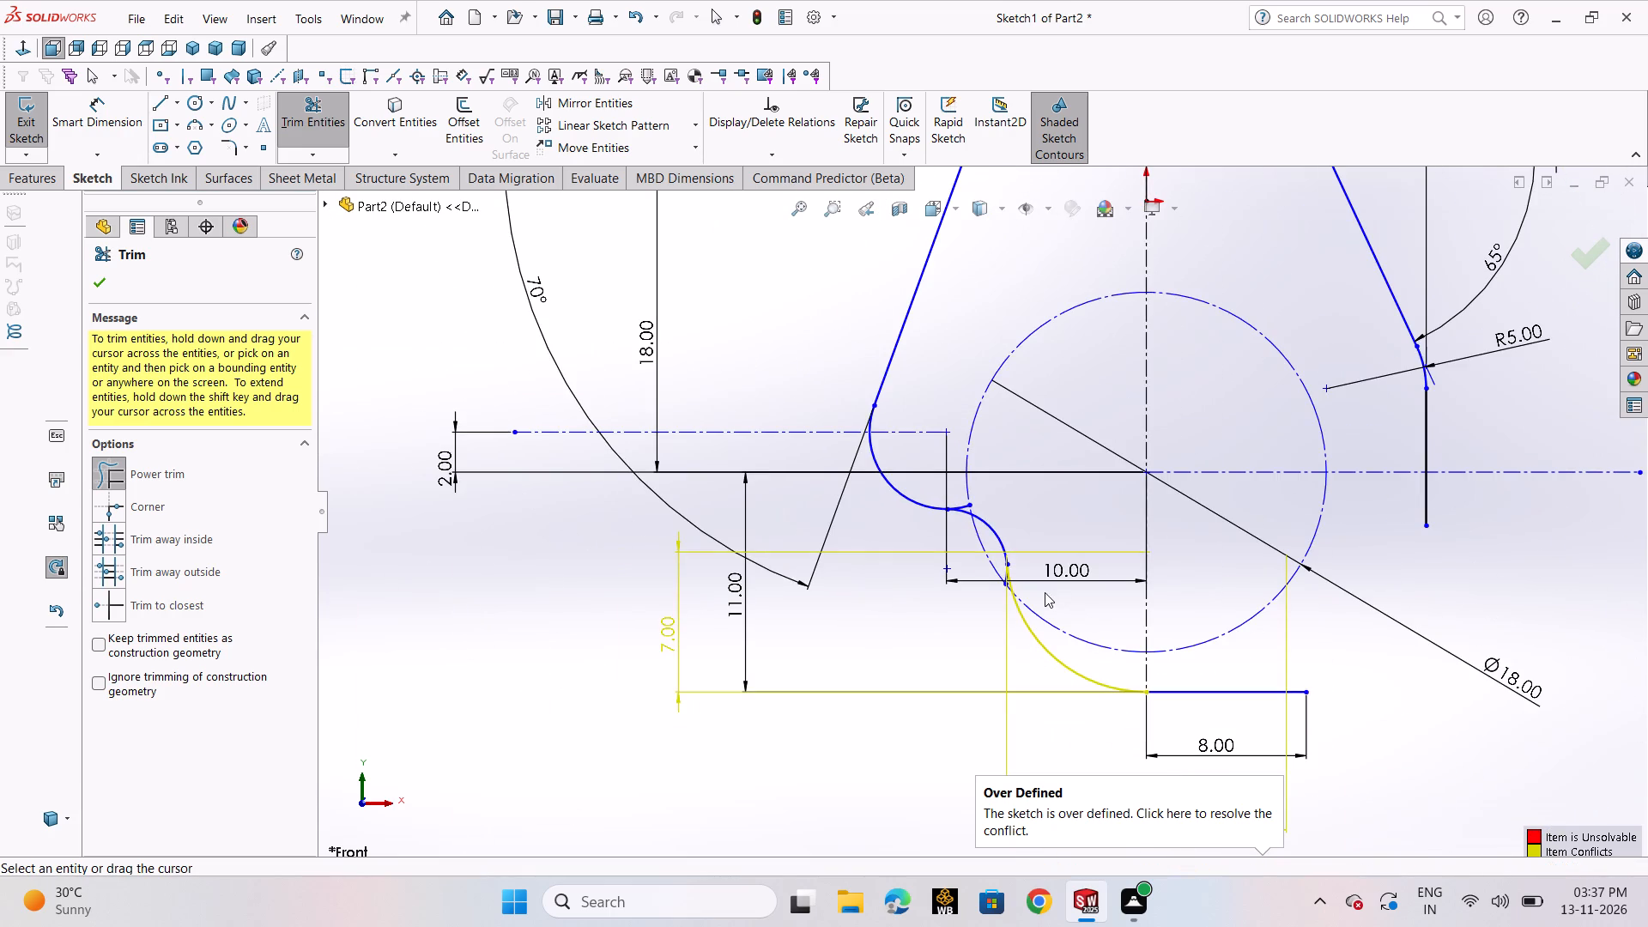
scroll(1033, 594, "down", 4)
scroll(971, 548, "down", 9)
left_click_drag(976, 502, 961, 491)
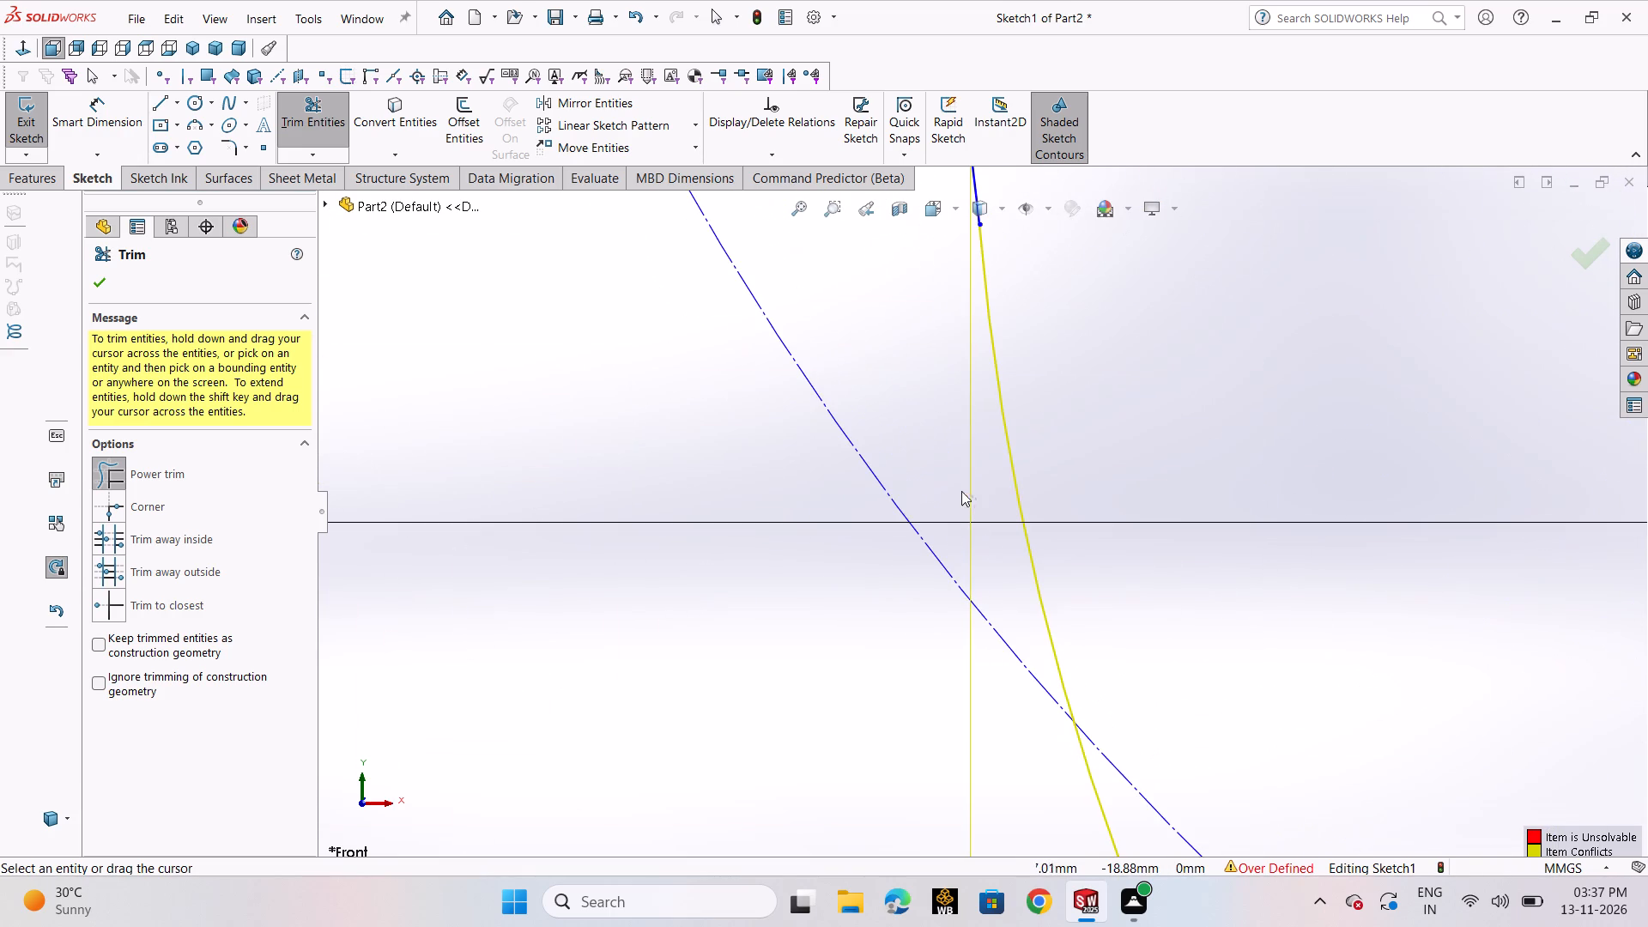
left_click_drag(961, 491, 954, 490)
scroll(1069, 545, "up", 15)
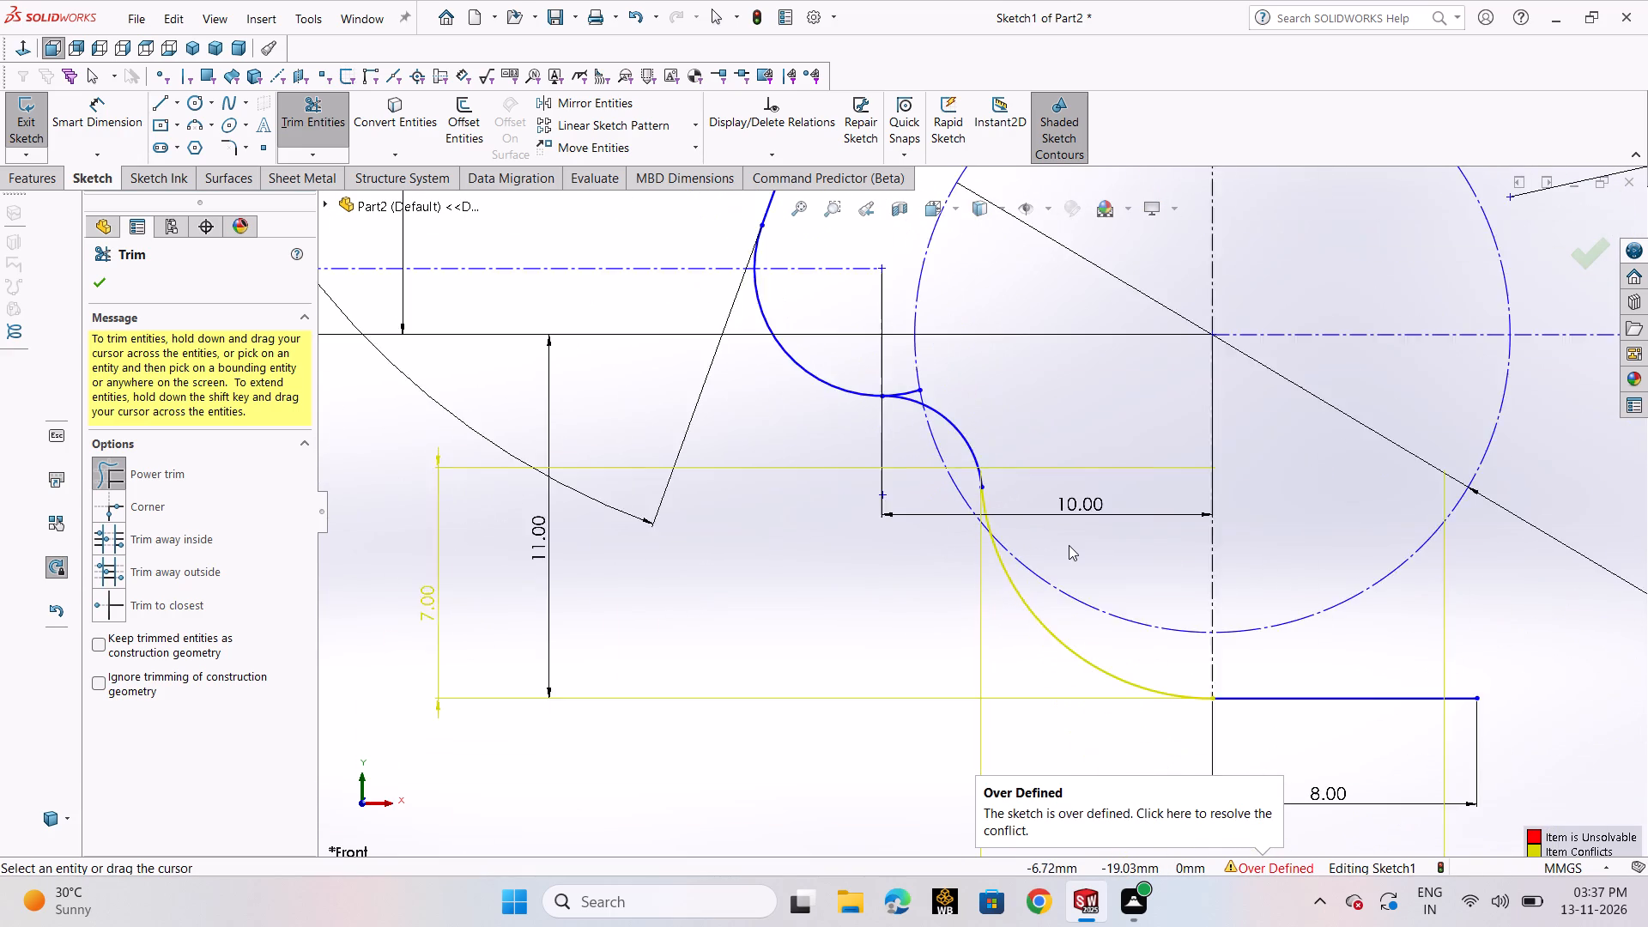
scroll(1069, 545, "up", 3)
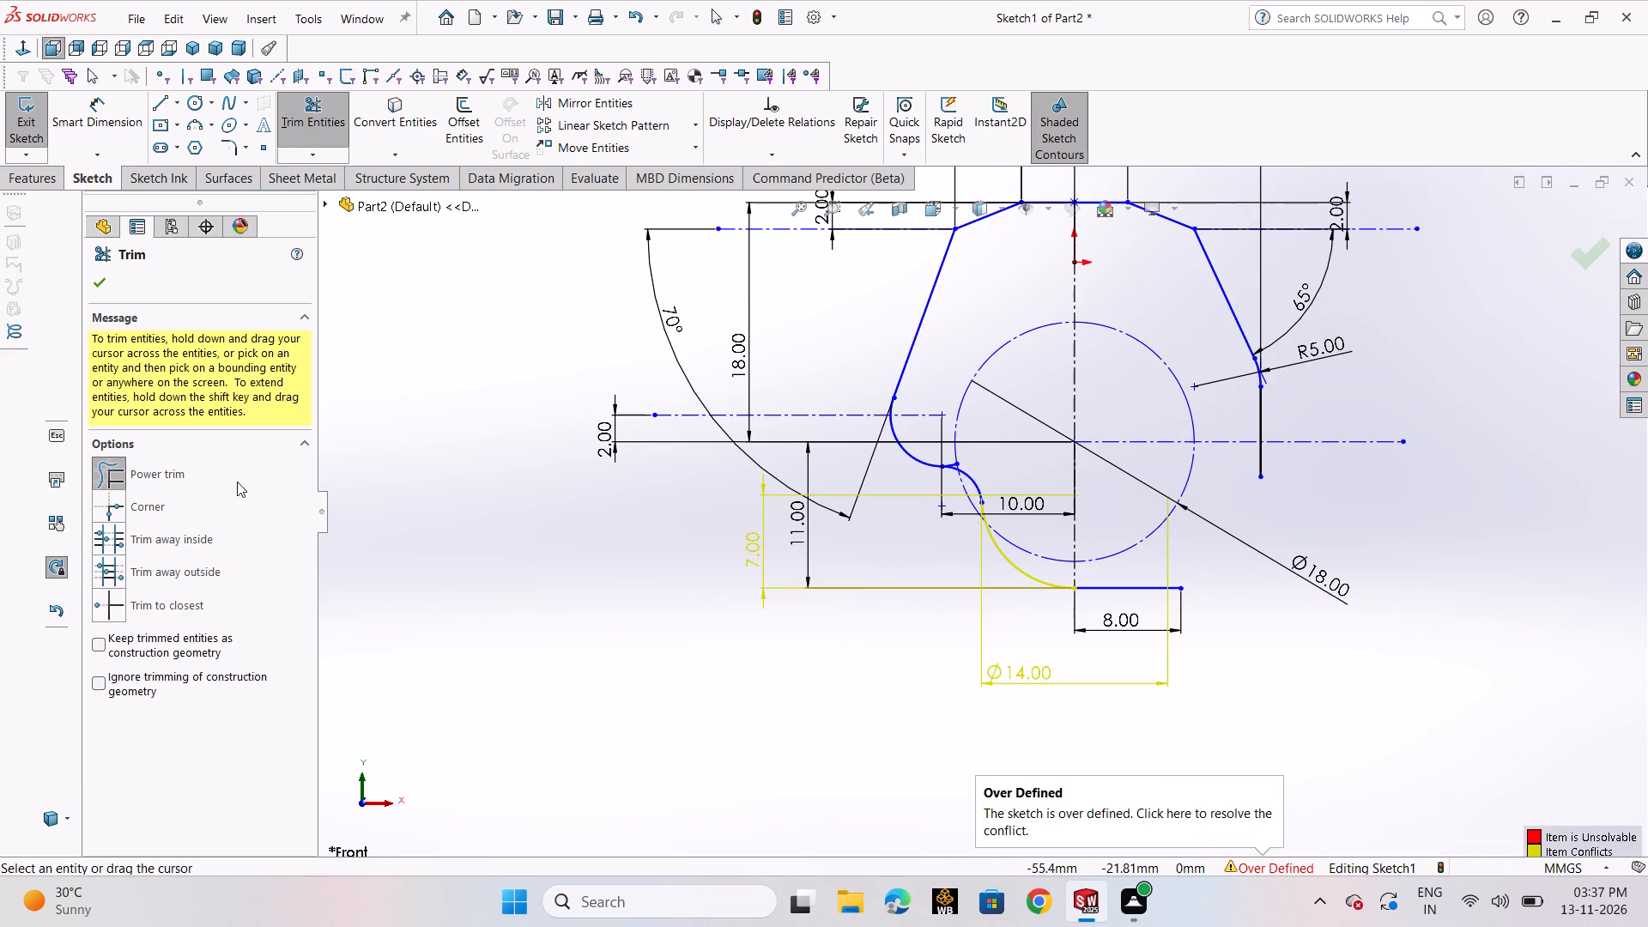
left_click(91, 284)
Delete the remaining 14 mm diameter dimension from the large lower-left arc.
left_click(857, 721)
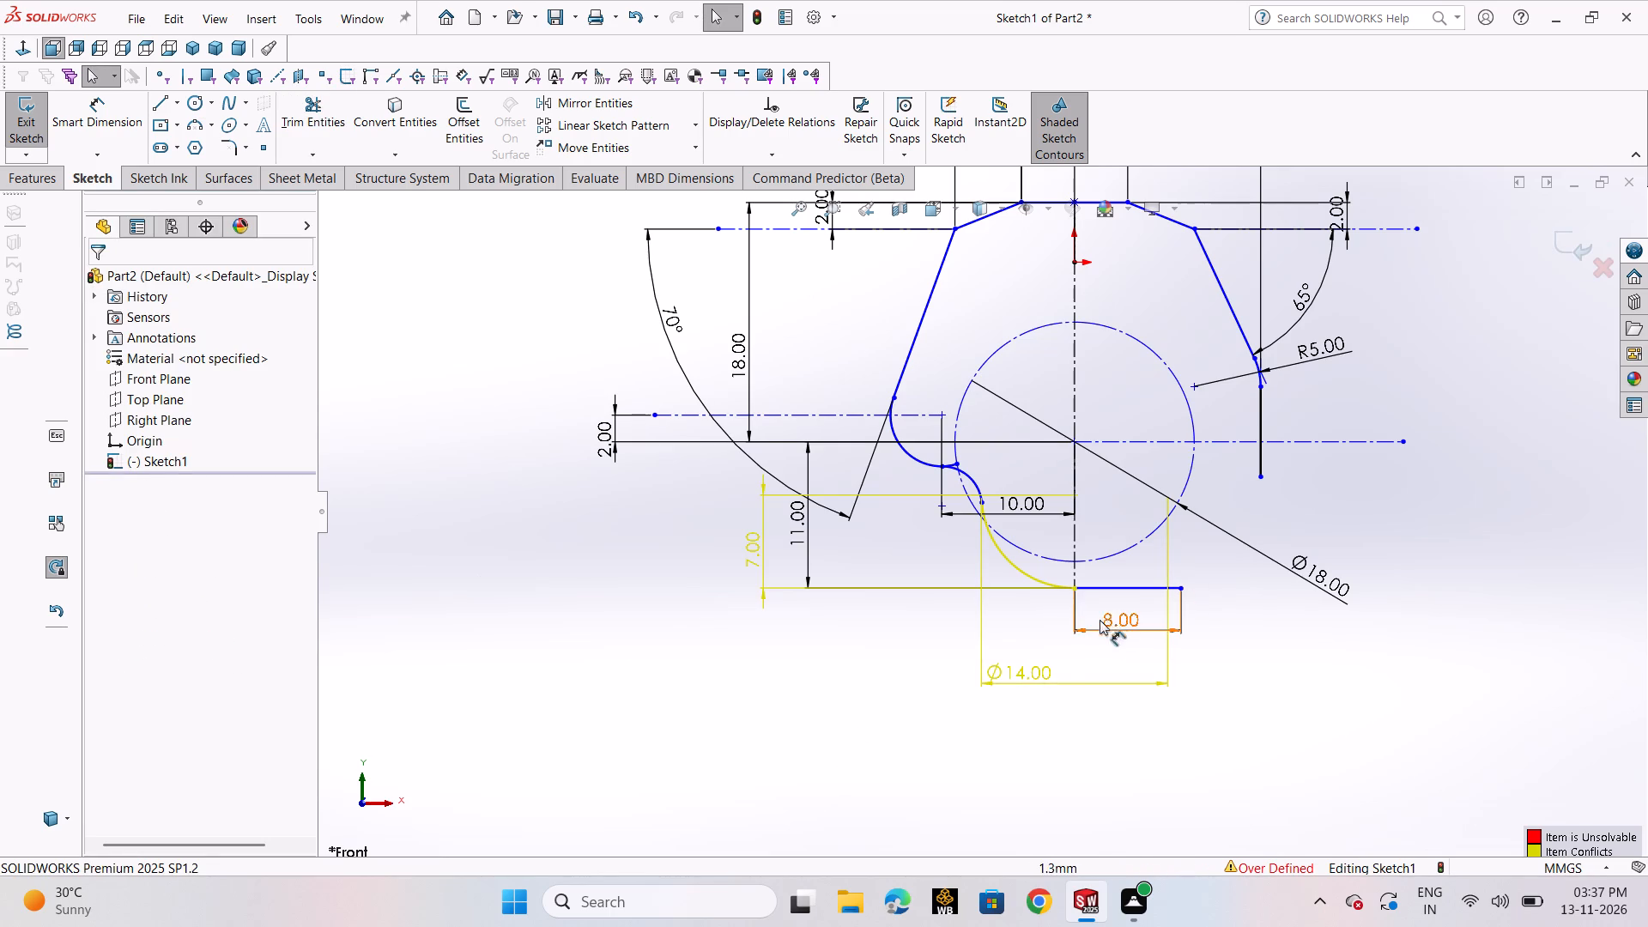
left_click(1019, 679)
key("Delete")
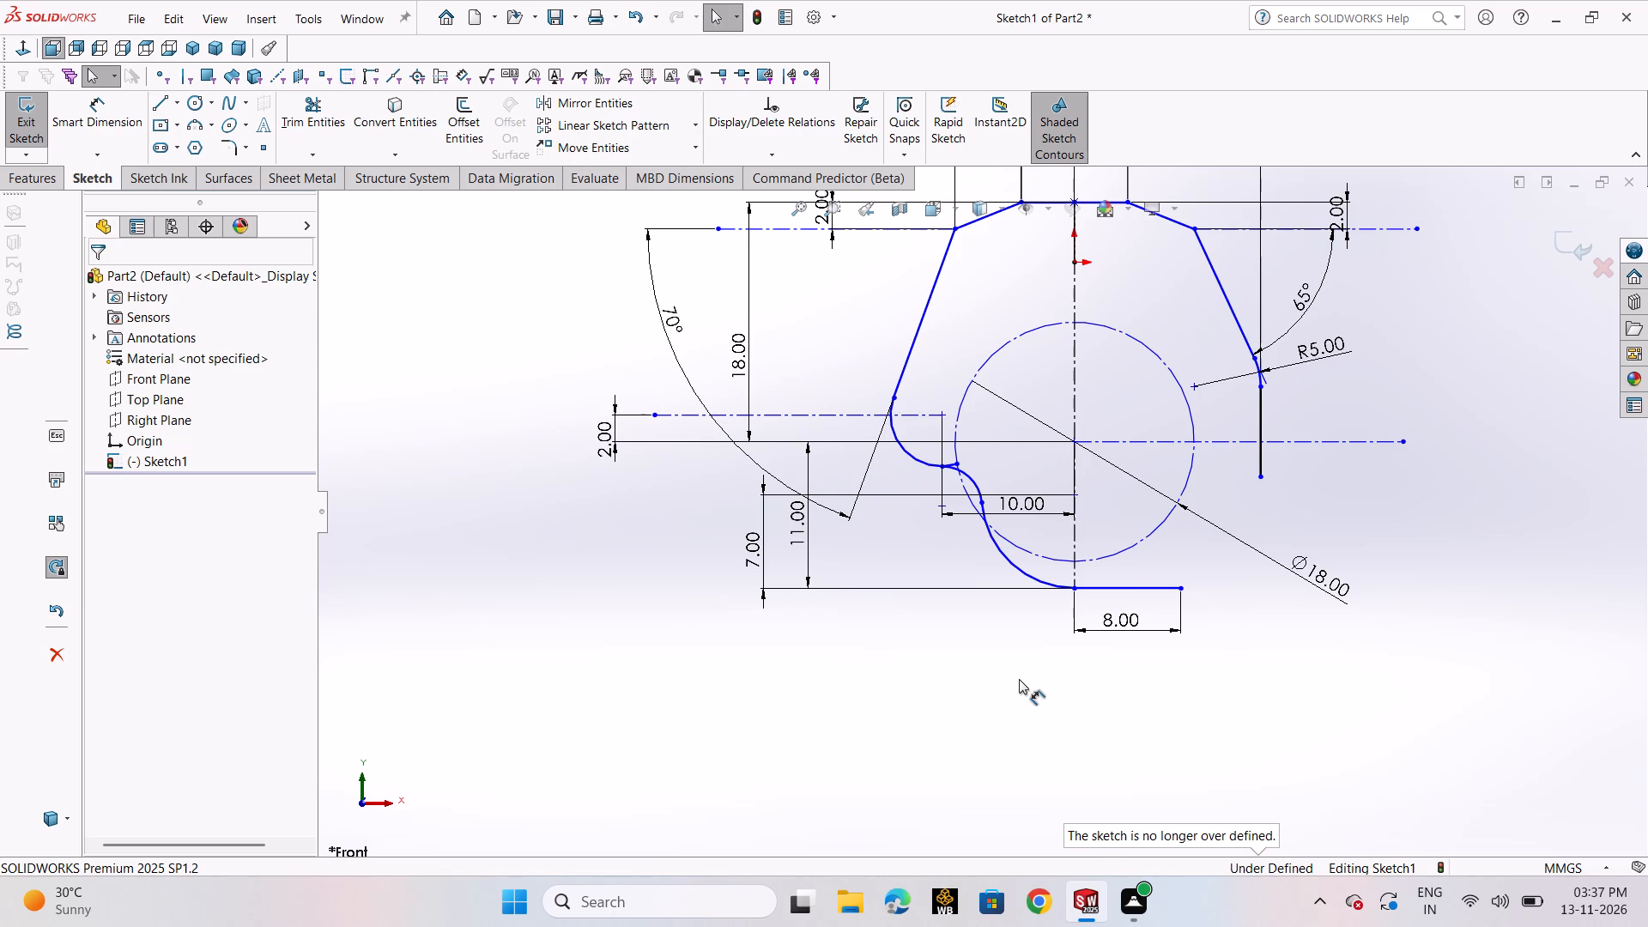
Trim the right vertical line's portion below the horizontal centerline.
scroll(1005, 710, "down", 1)
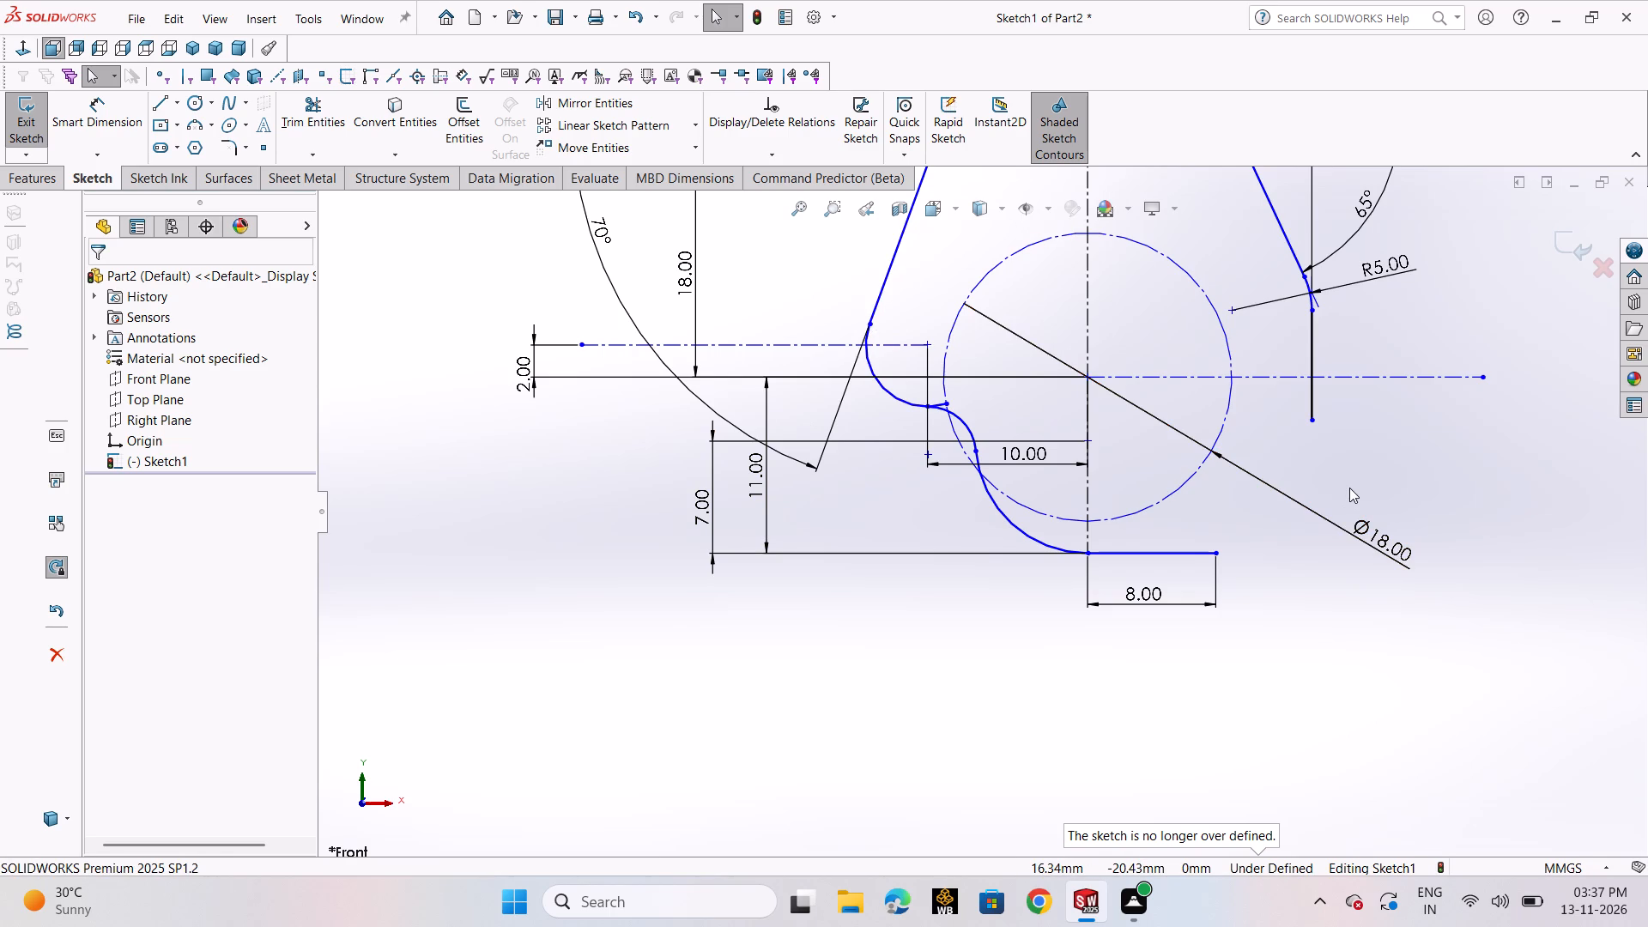
scroll(1365, 395, "up", 2)
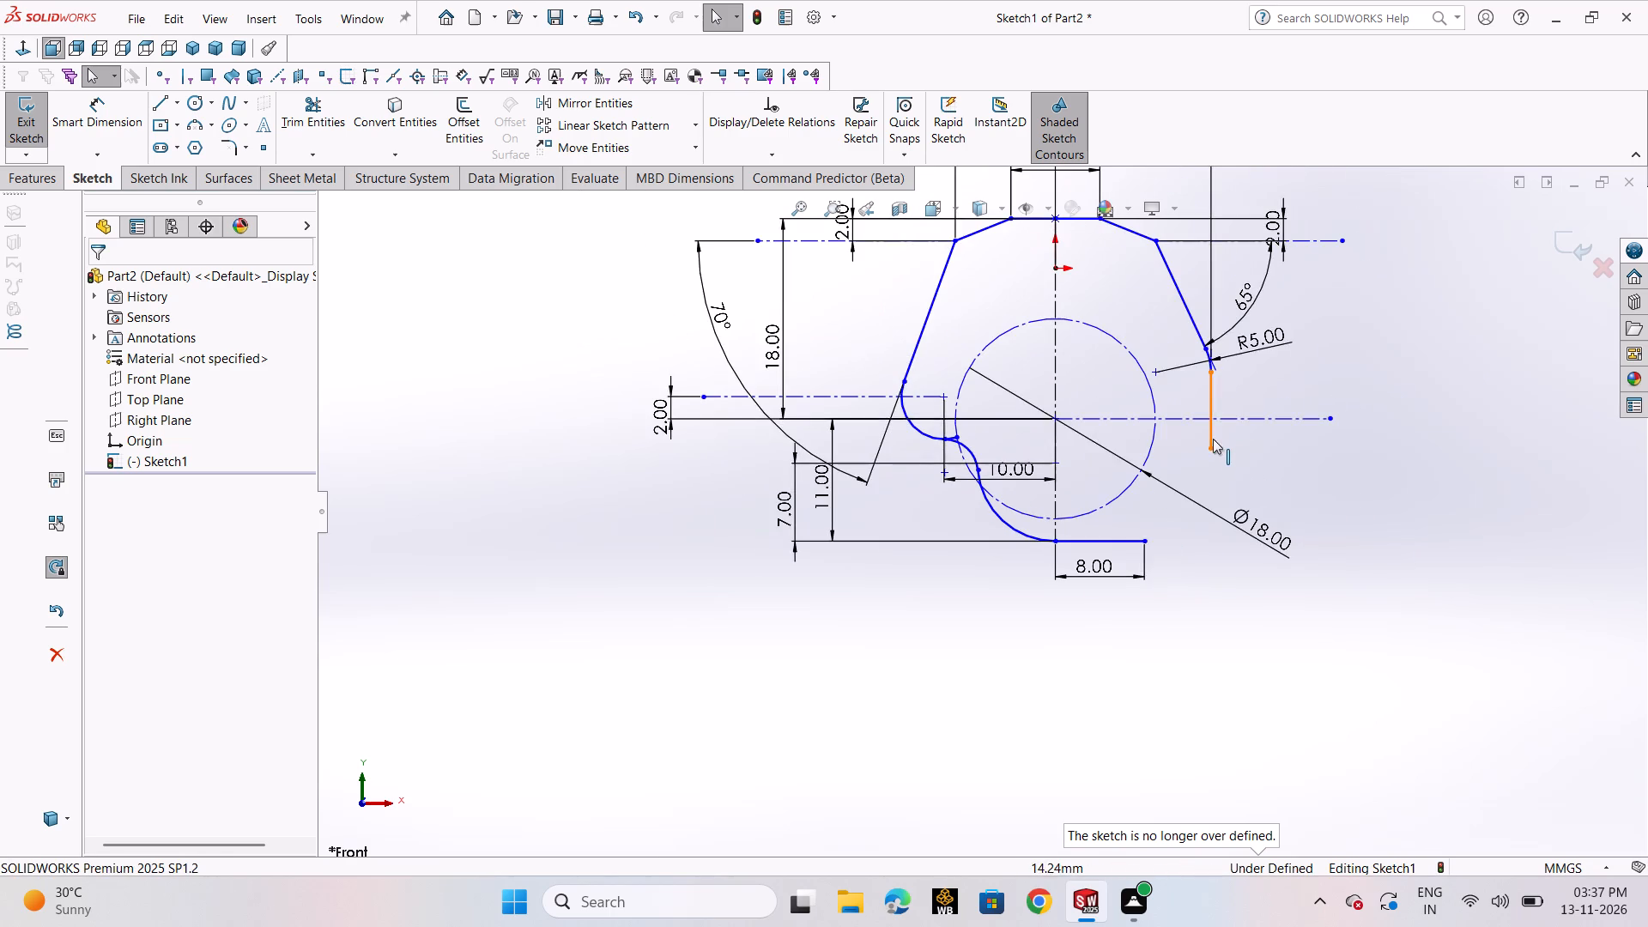
scroll(1211, 436, "down", 3)
left_click(318, 130)
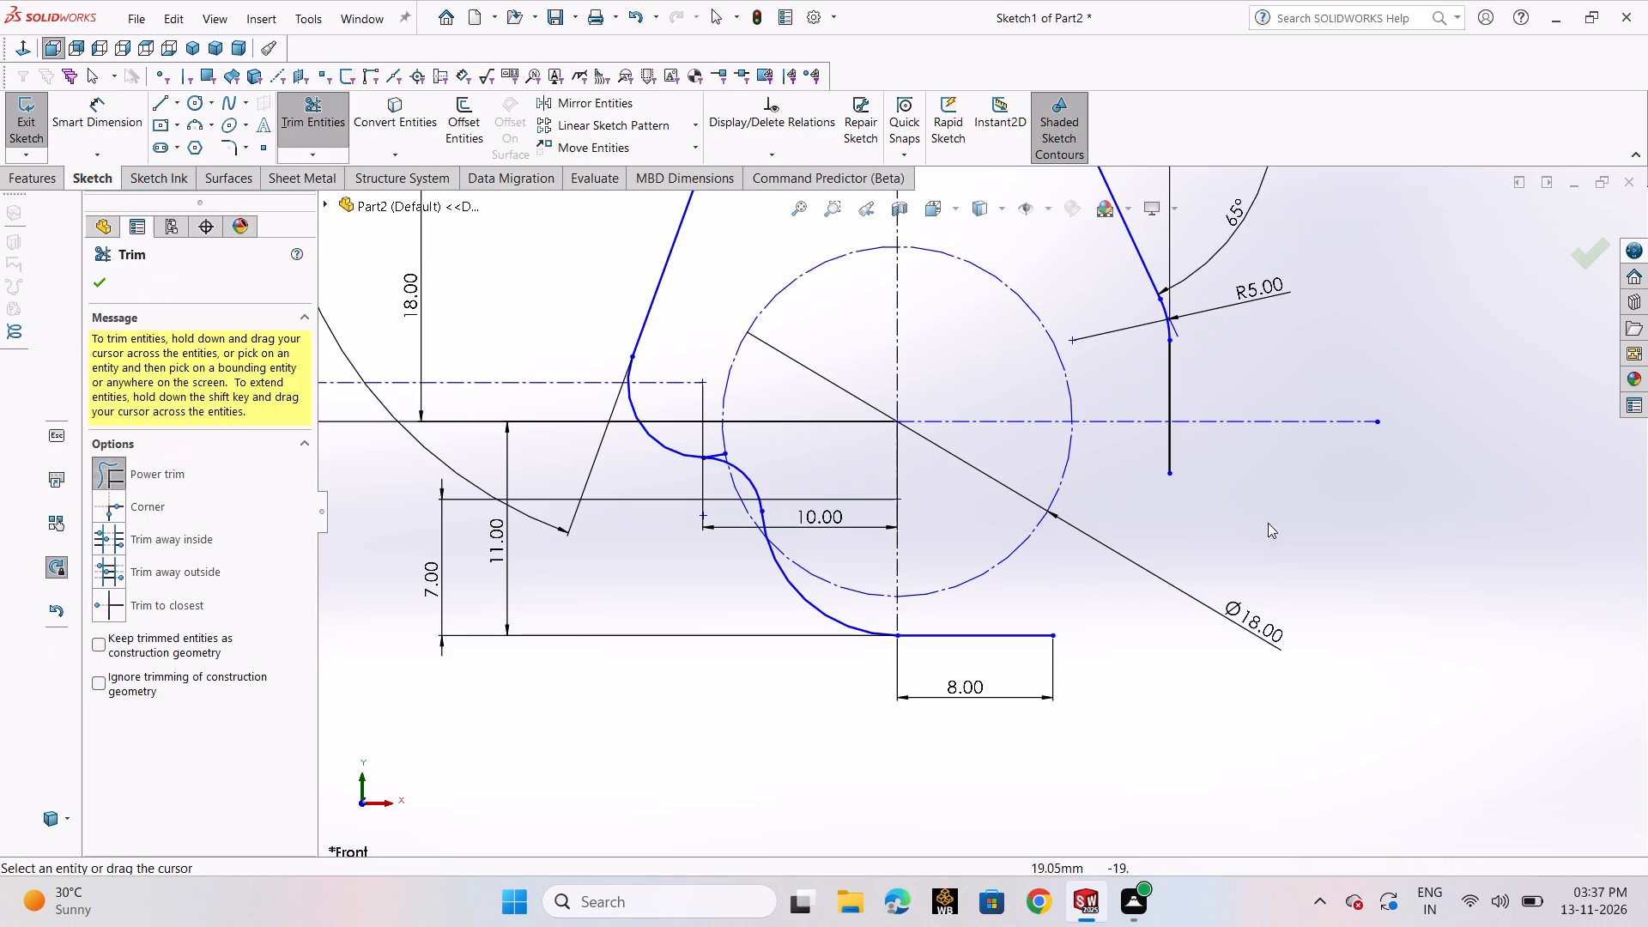
left_click_drag(1236, 469, 1151, 454)
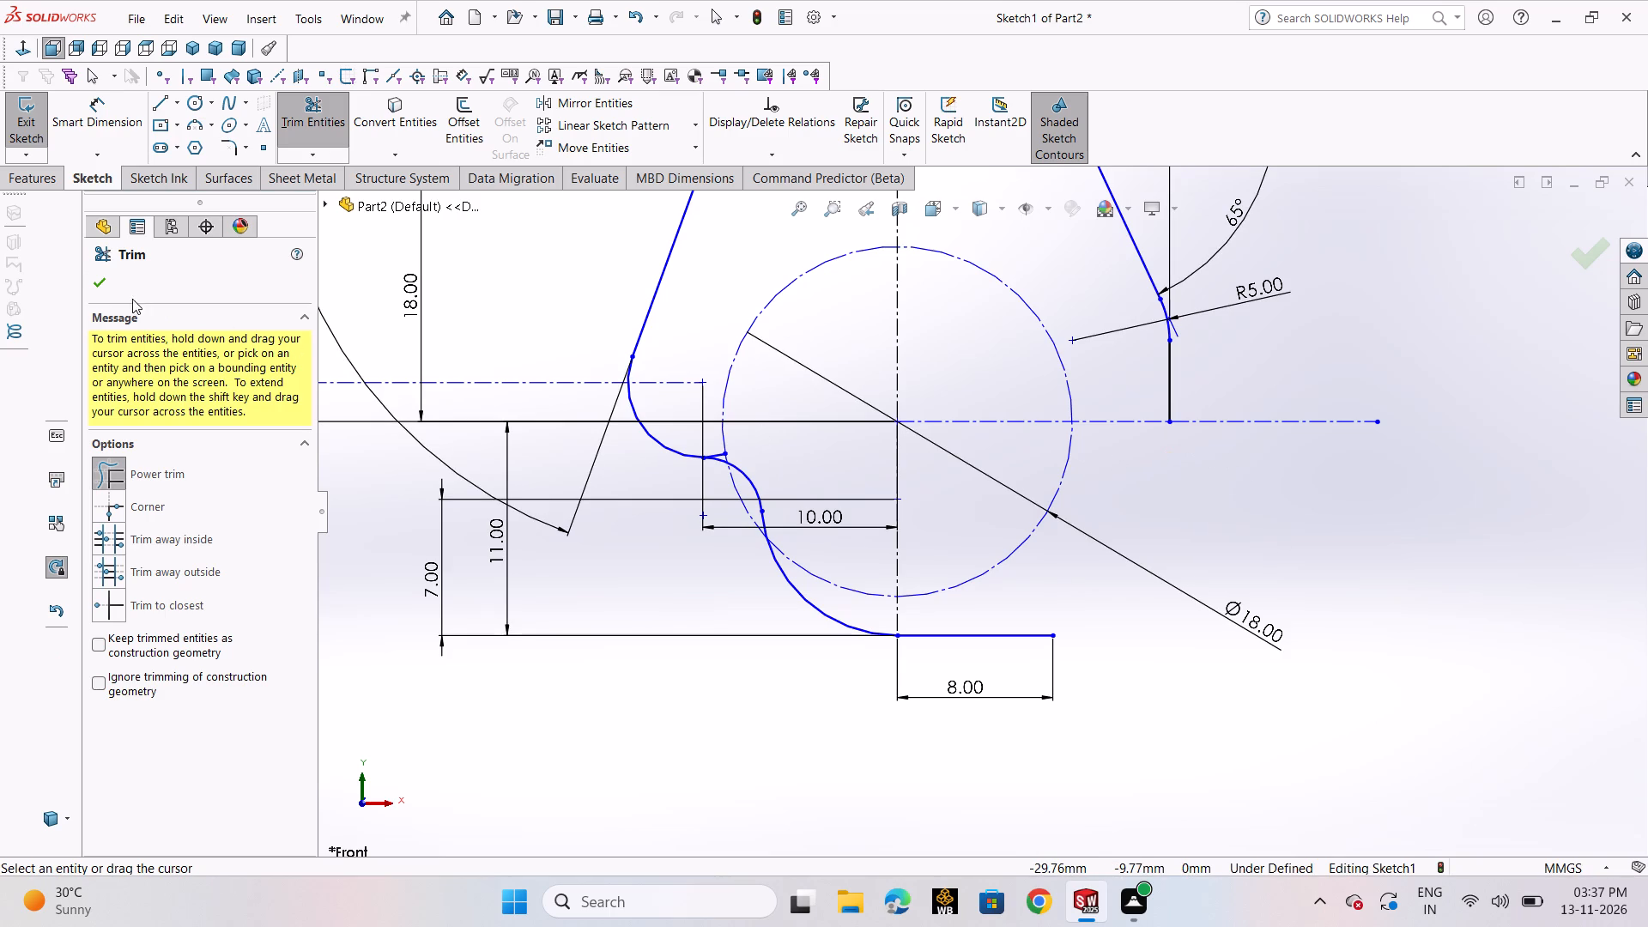
left_click(104, 285)
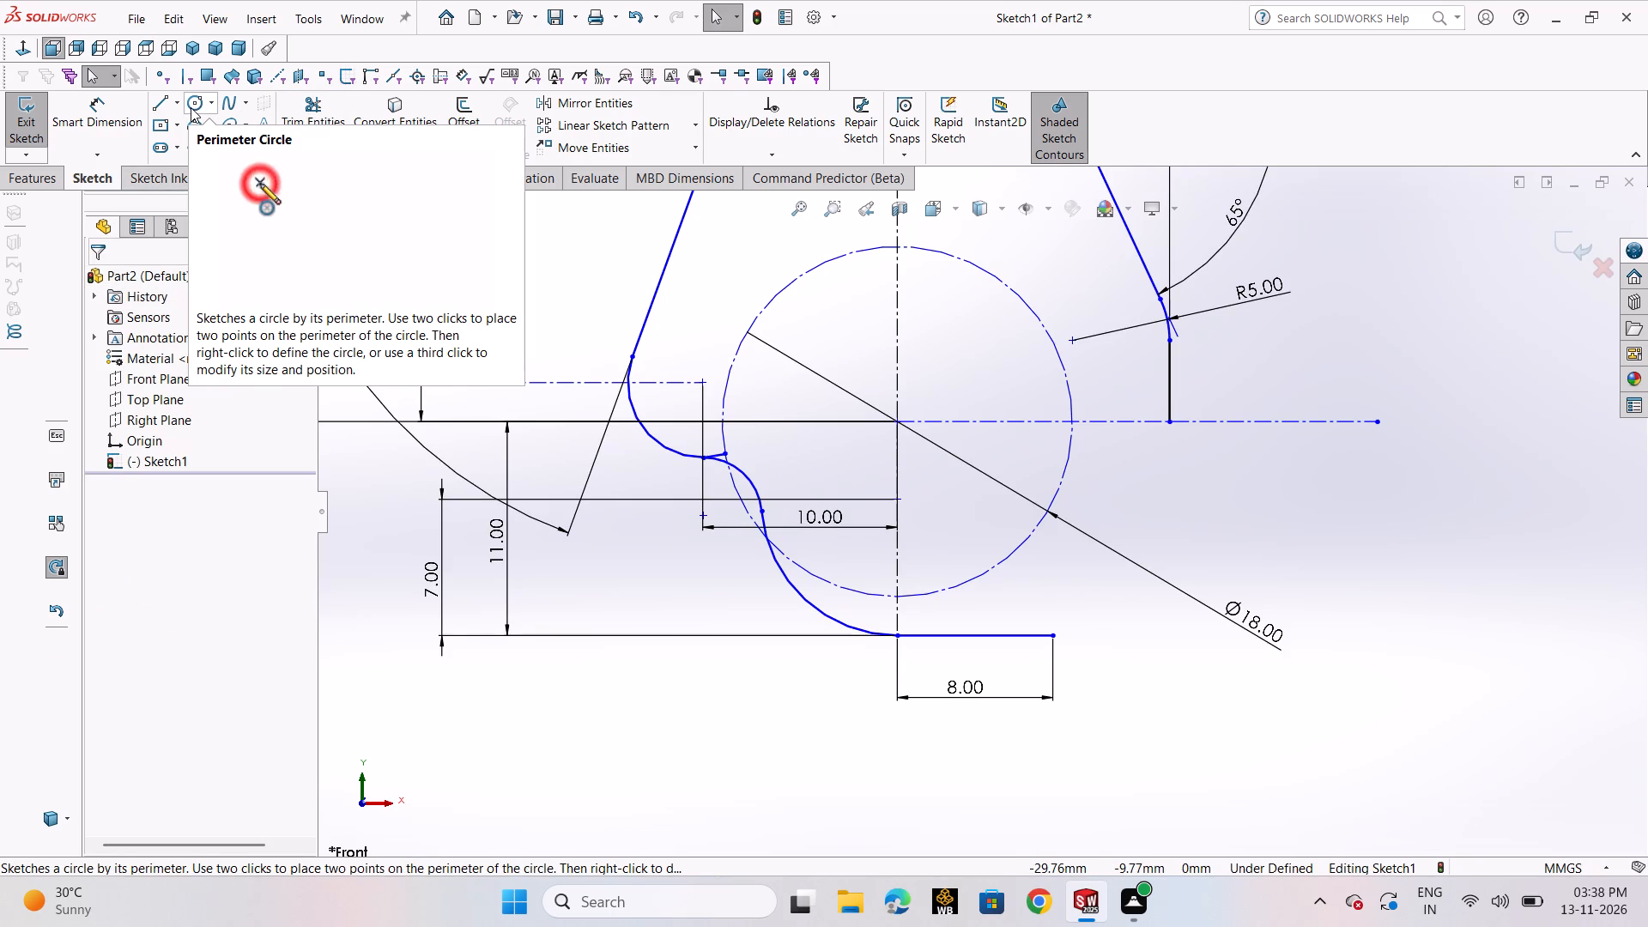
Sketch a three-point arc from the 8 mm bottom line's right end to the right vertical line's lower end.
left_click(207, 129)
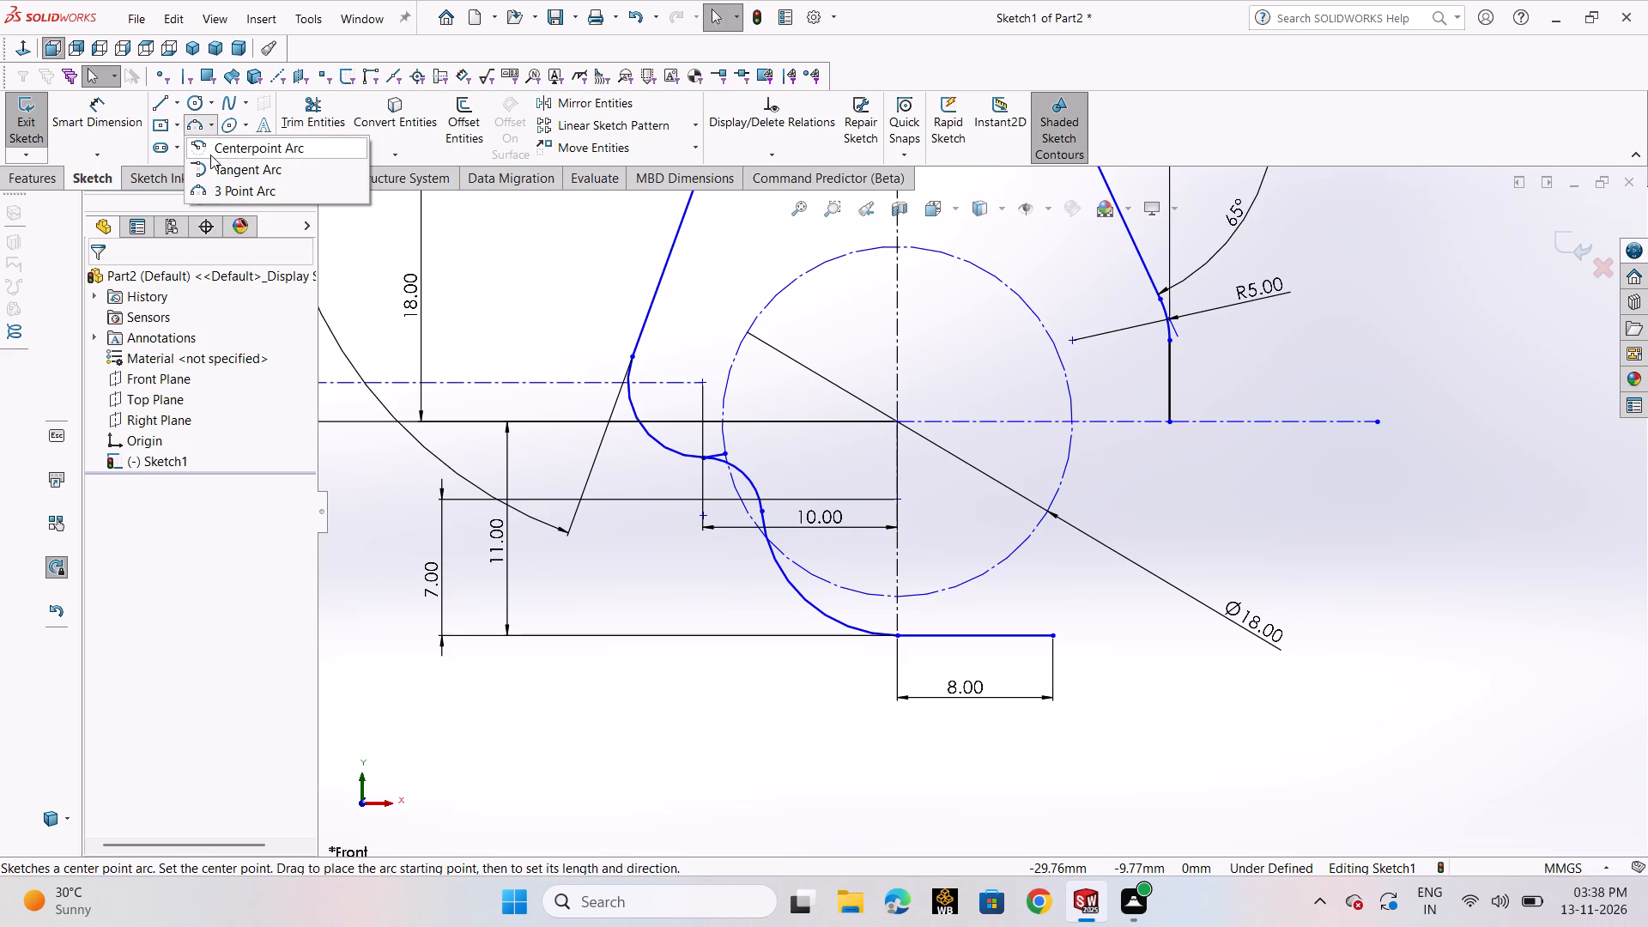
left_click(217, 187)
left_click(1053, 634)
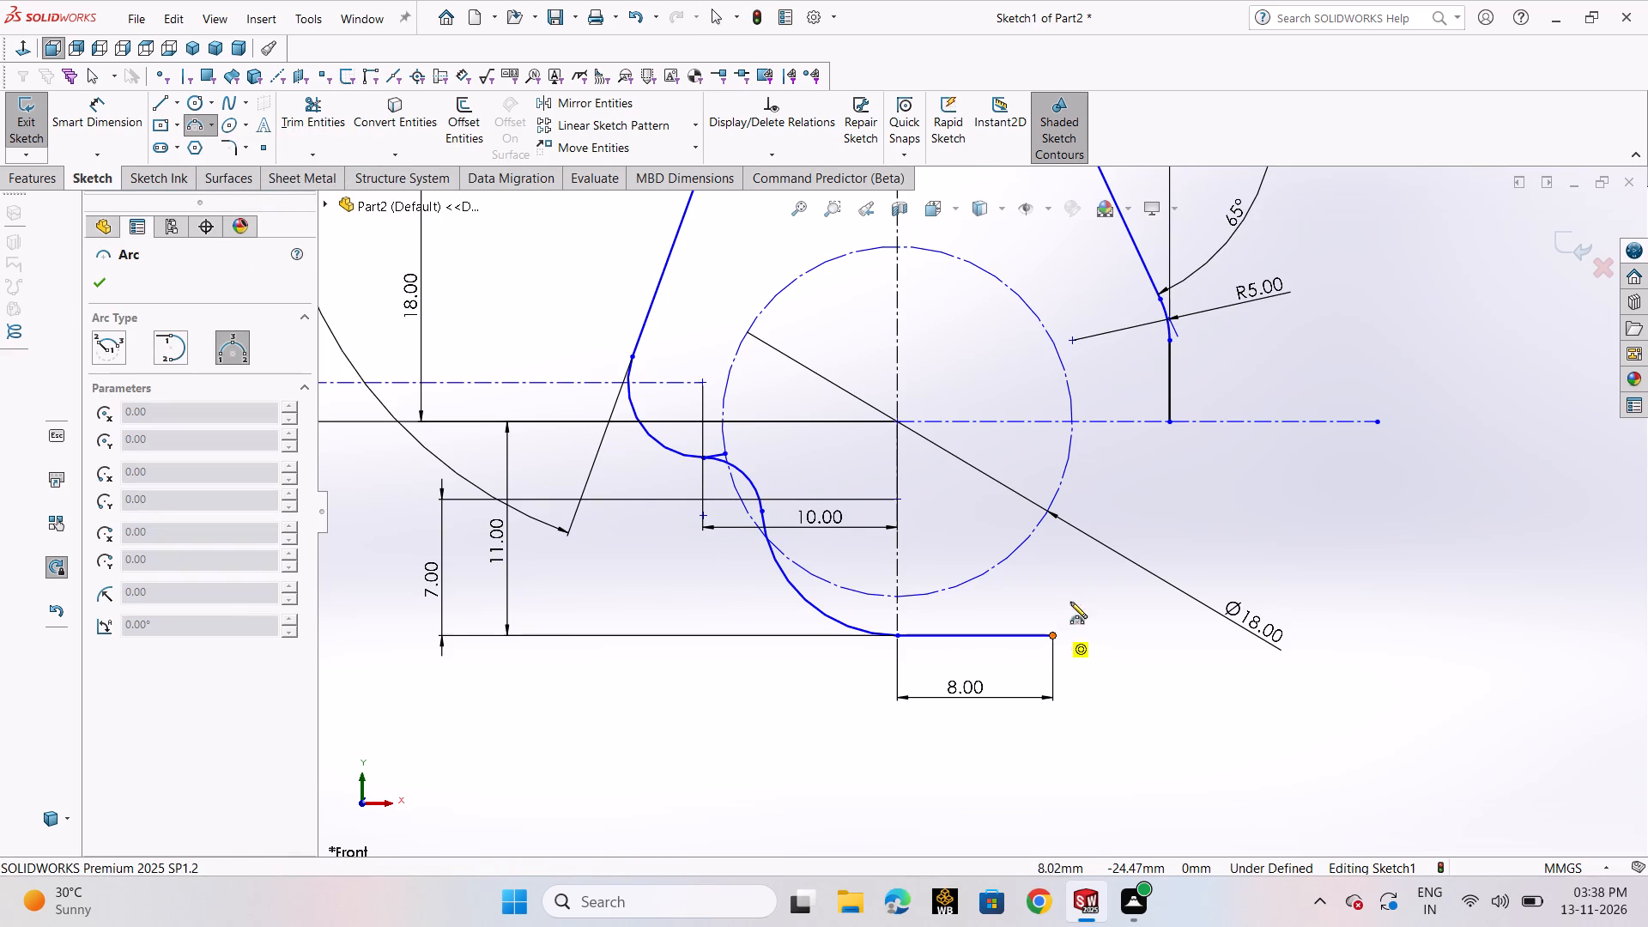
left_click(1171, 423)
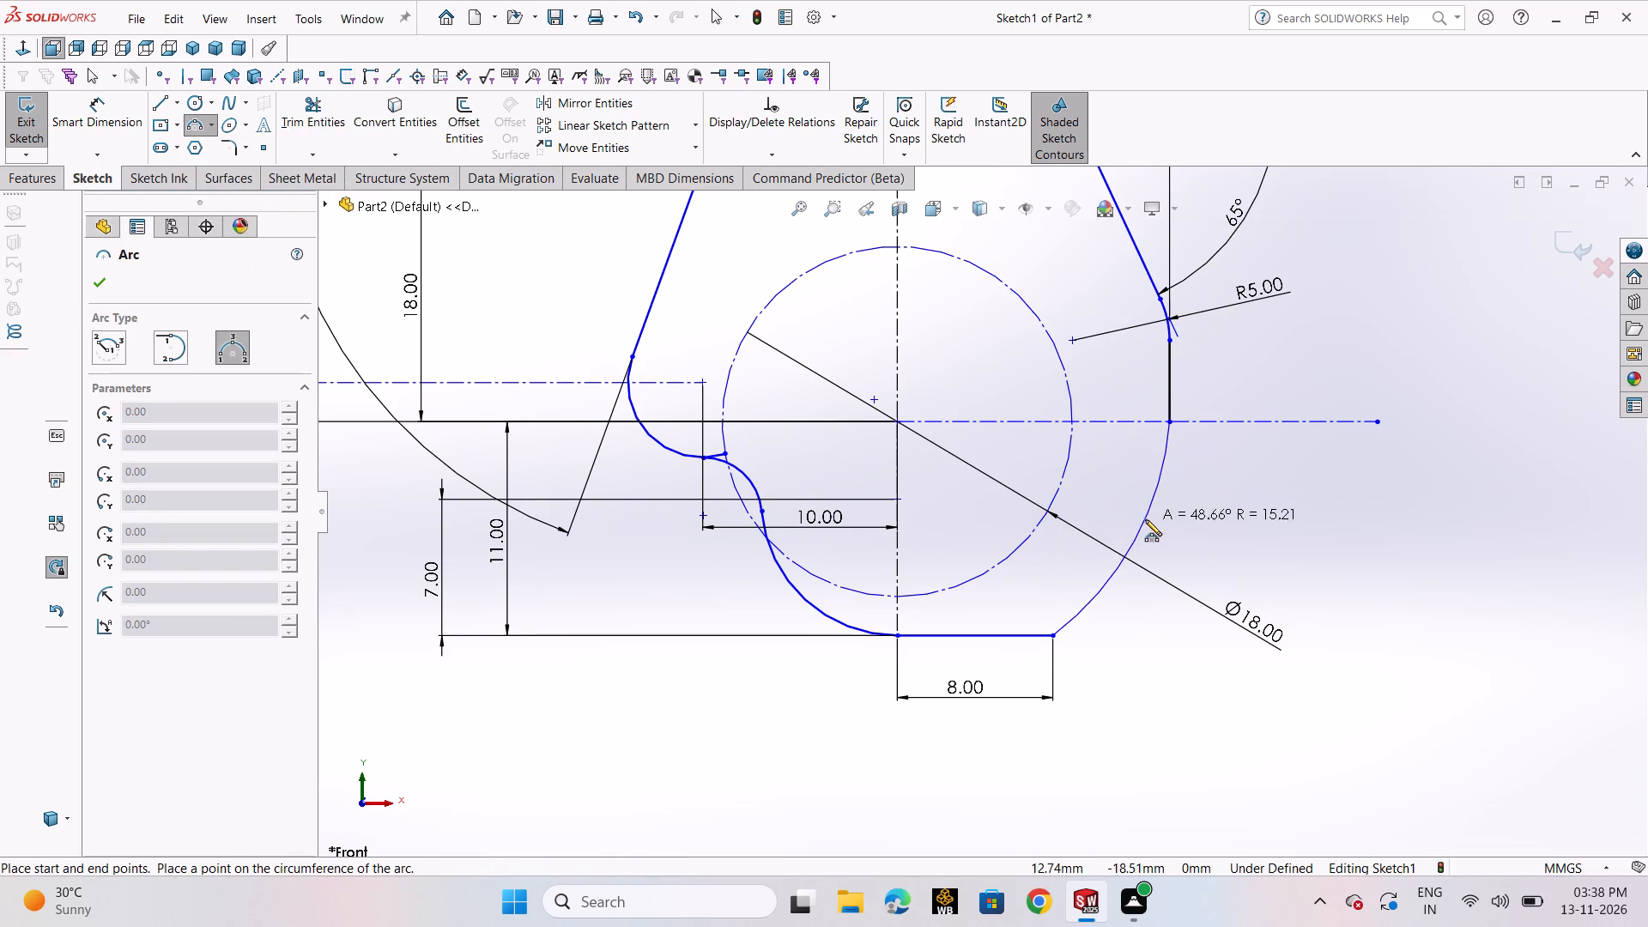
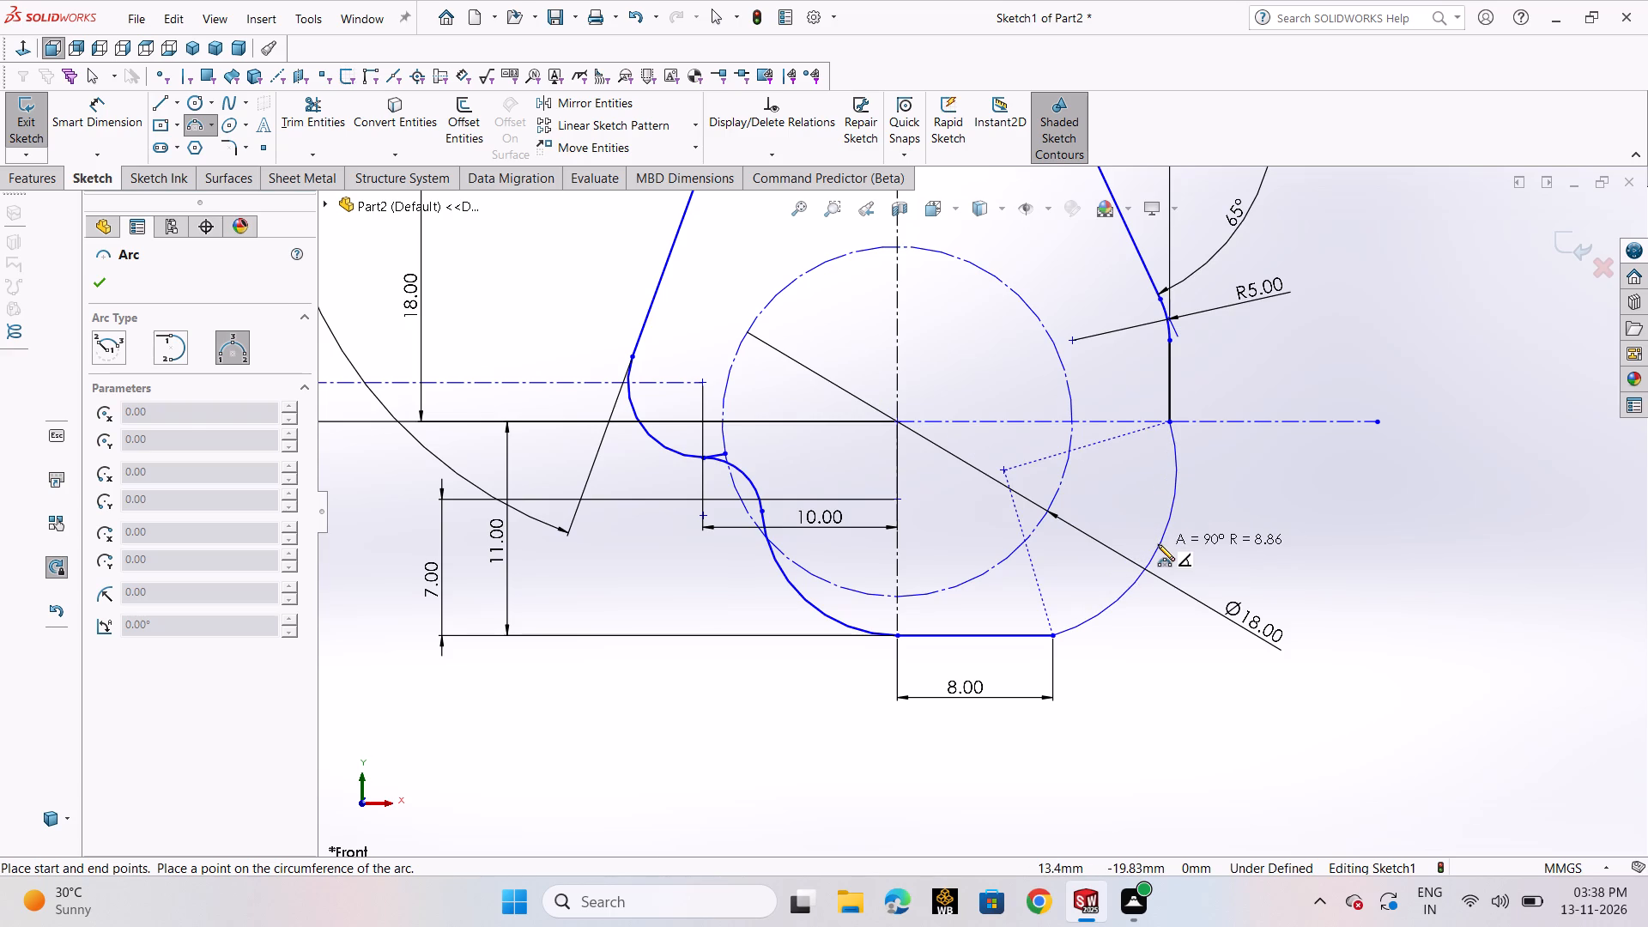
Complete the lower-right three-point arc with a bulge point giving a radius of about 8.86 mm.
left_click(1158, 544)
right_click(1158, 544)
left_click(1183, 553)
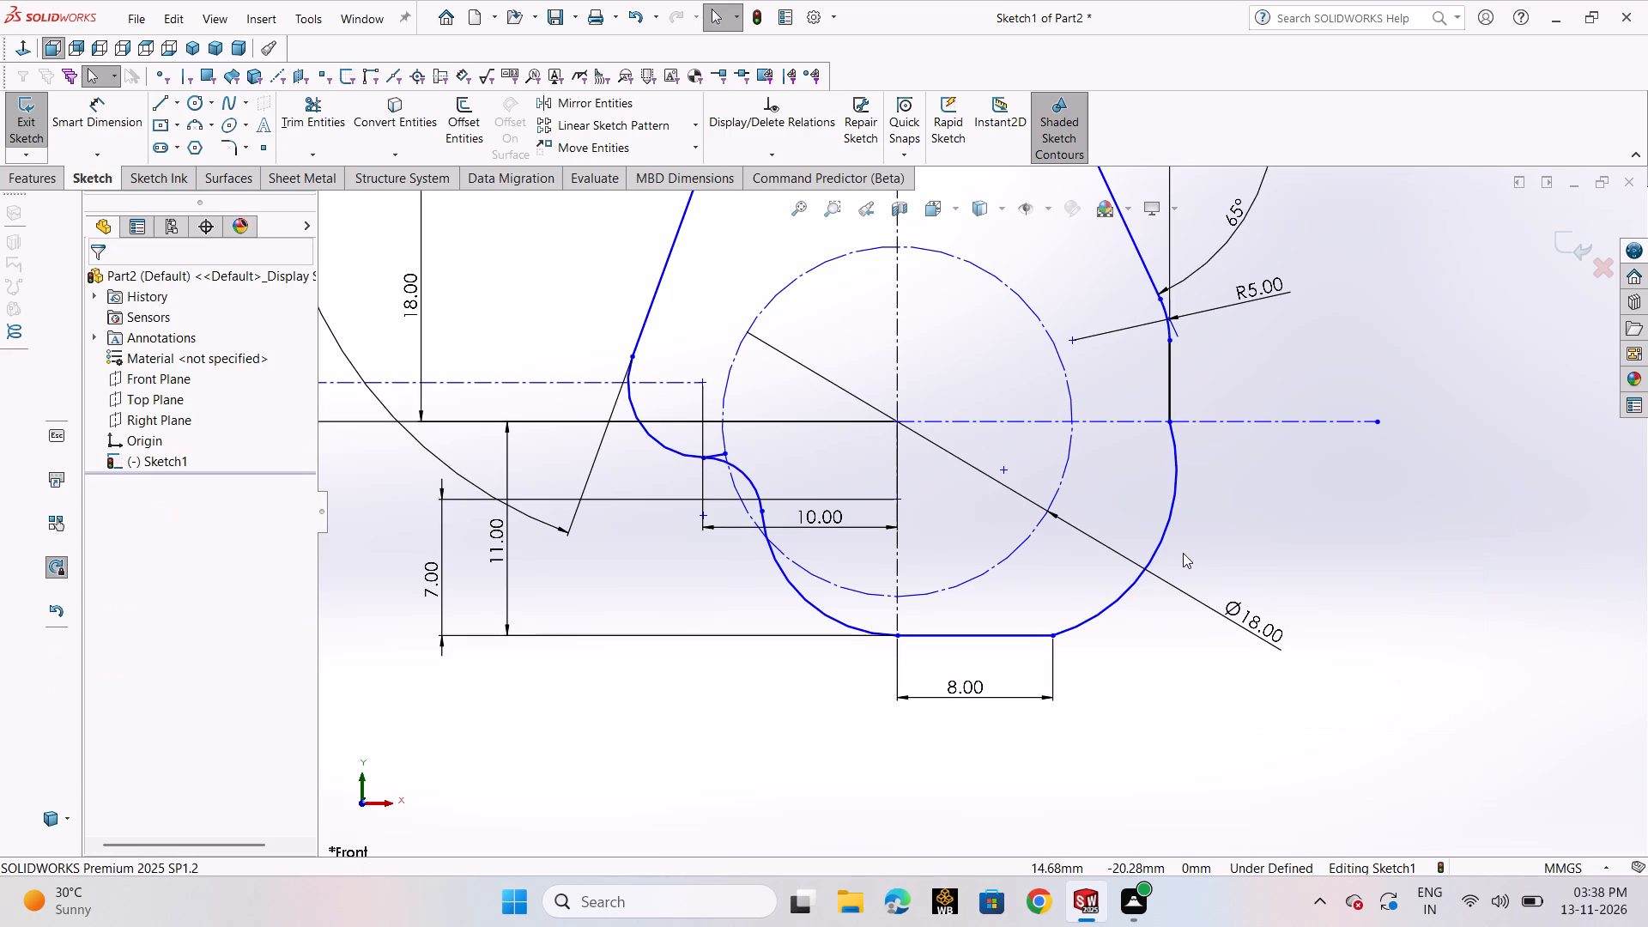
Dimension the lower-right arc with a radius of 8 mm, placing the dimension below the arc.
left_click(110, 130)
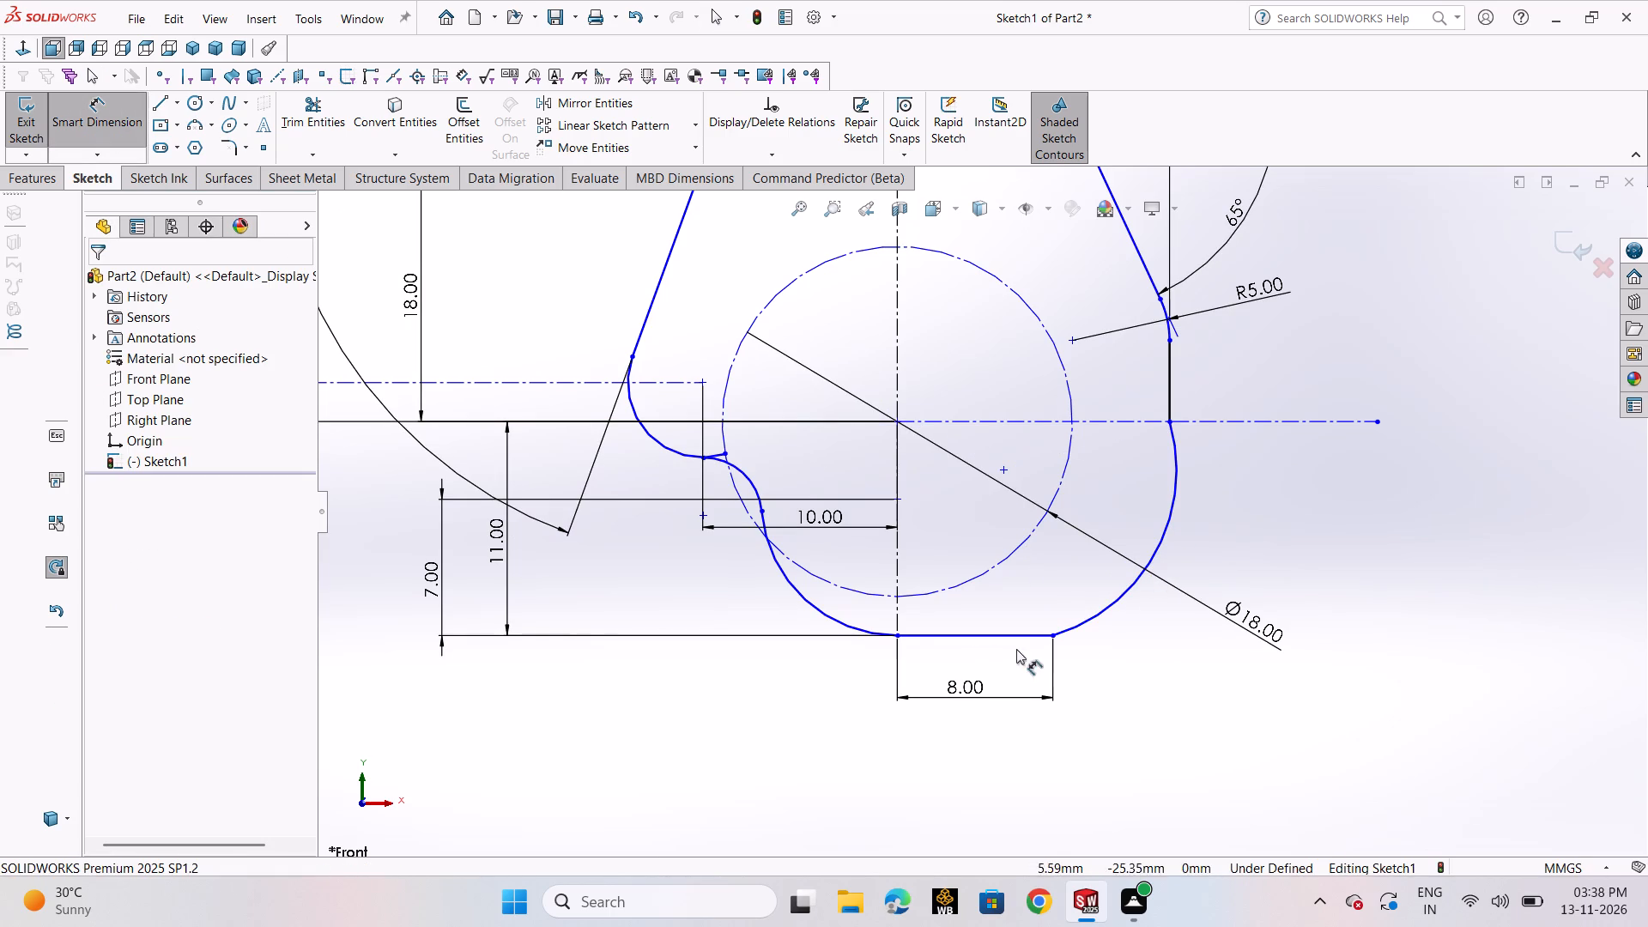
left_click(1084, 626)
left_click(1110, 727)
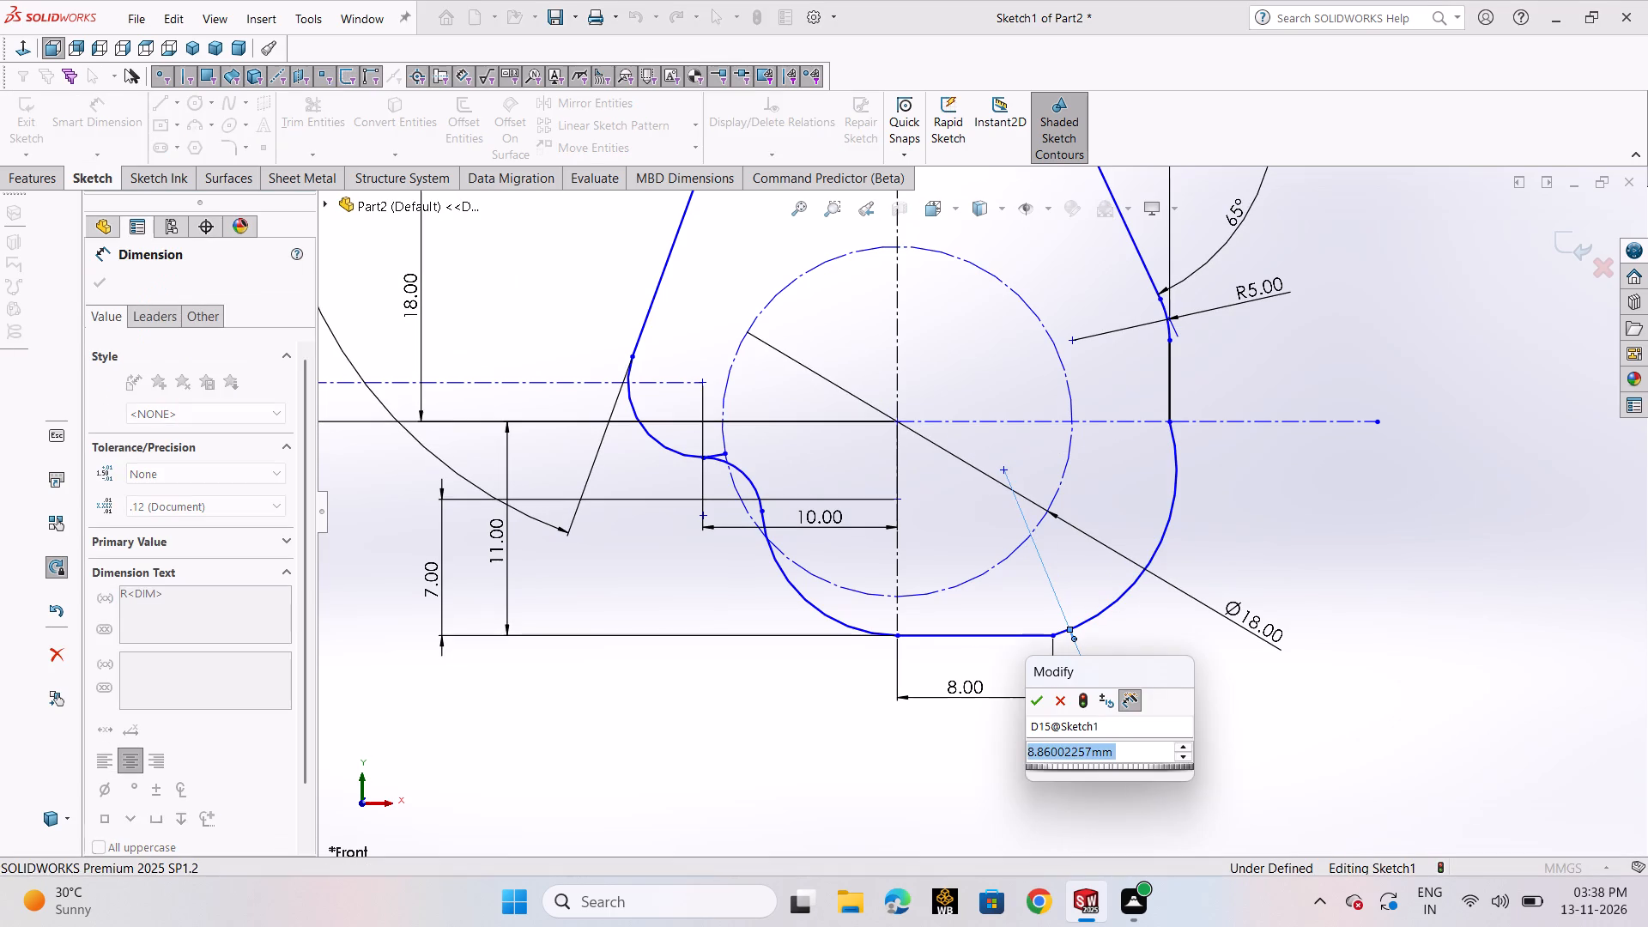
key("8")
key("Return")
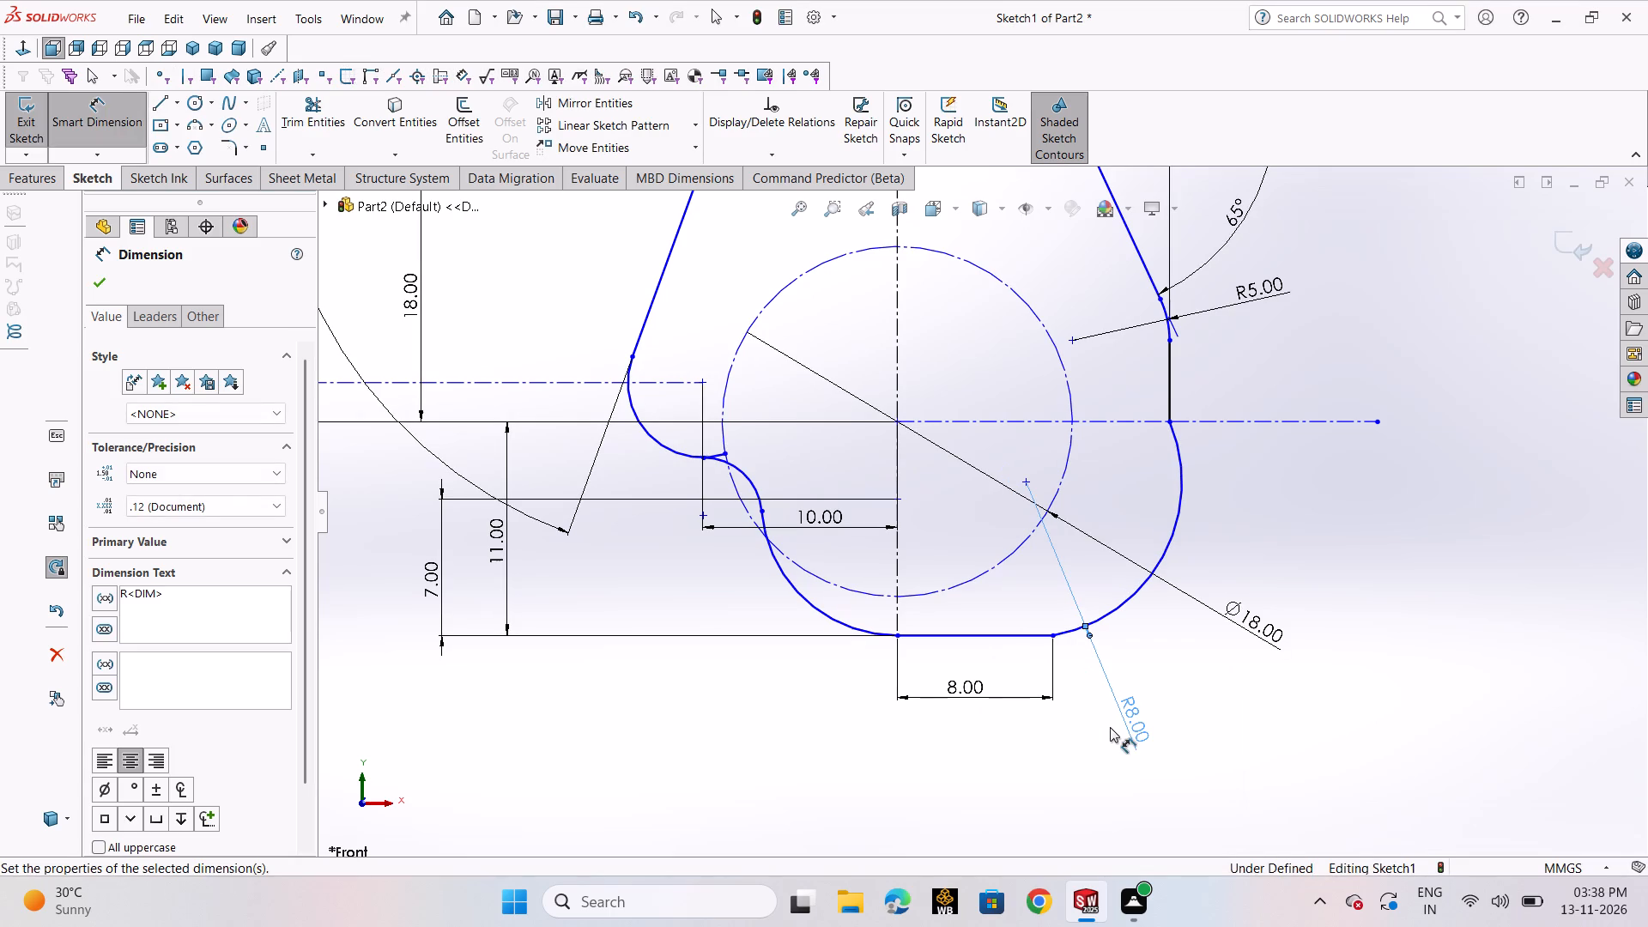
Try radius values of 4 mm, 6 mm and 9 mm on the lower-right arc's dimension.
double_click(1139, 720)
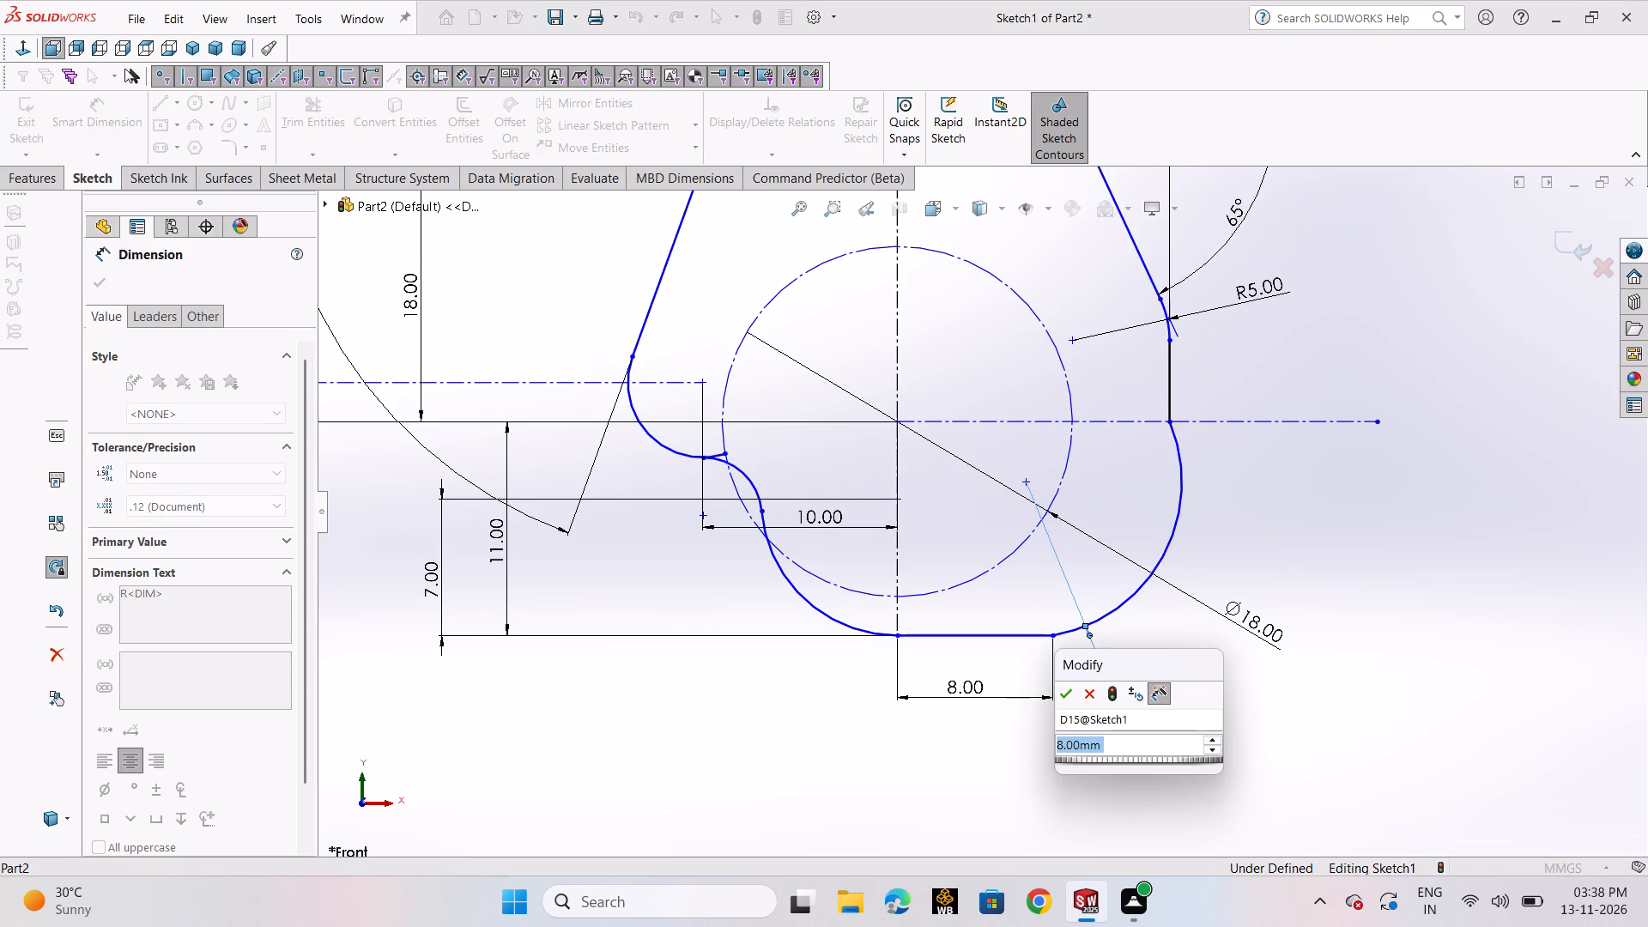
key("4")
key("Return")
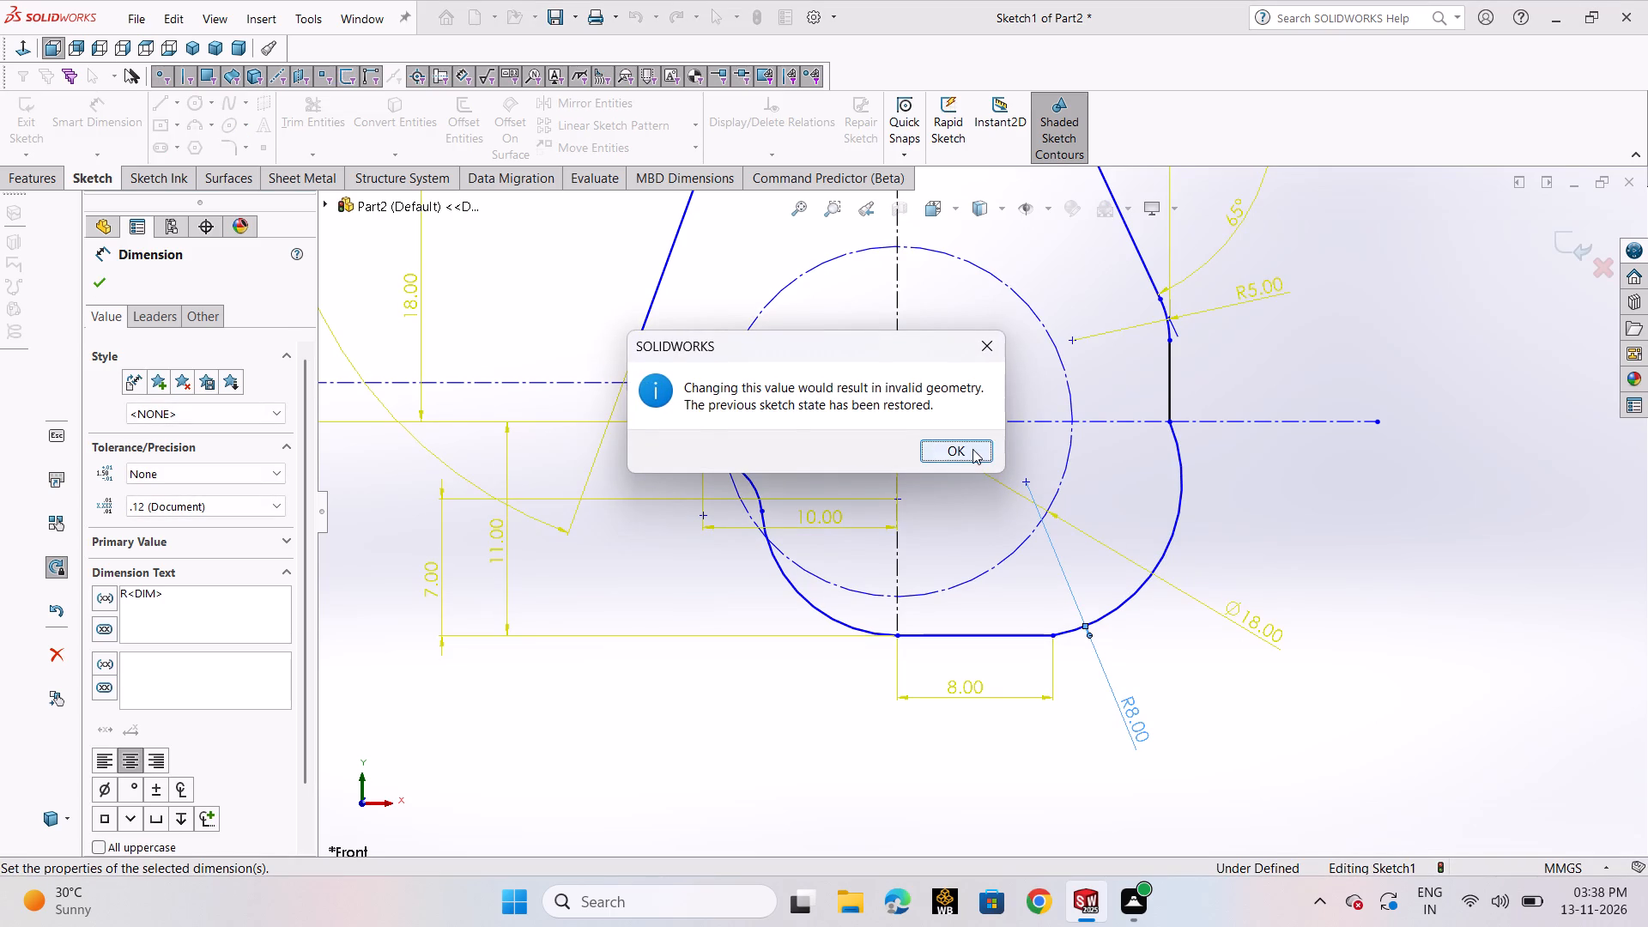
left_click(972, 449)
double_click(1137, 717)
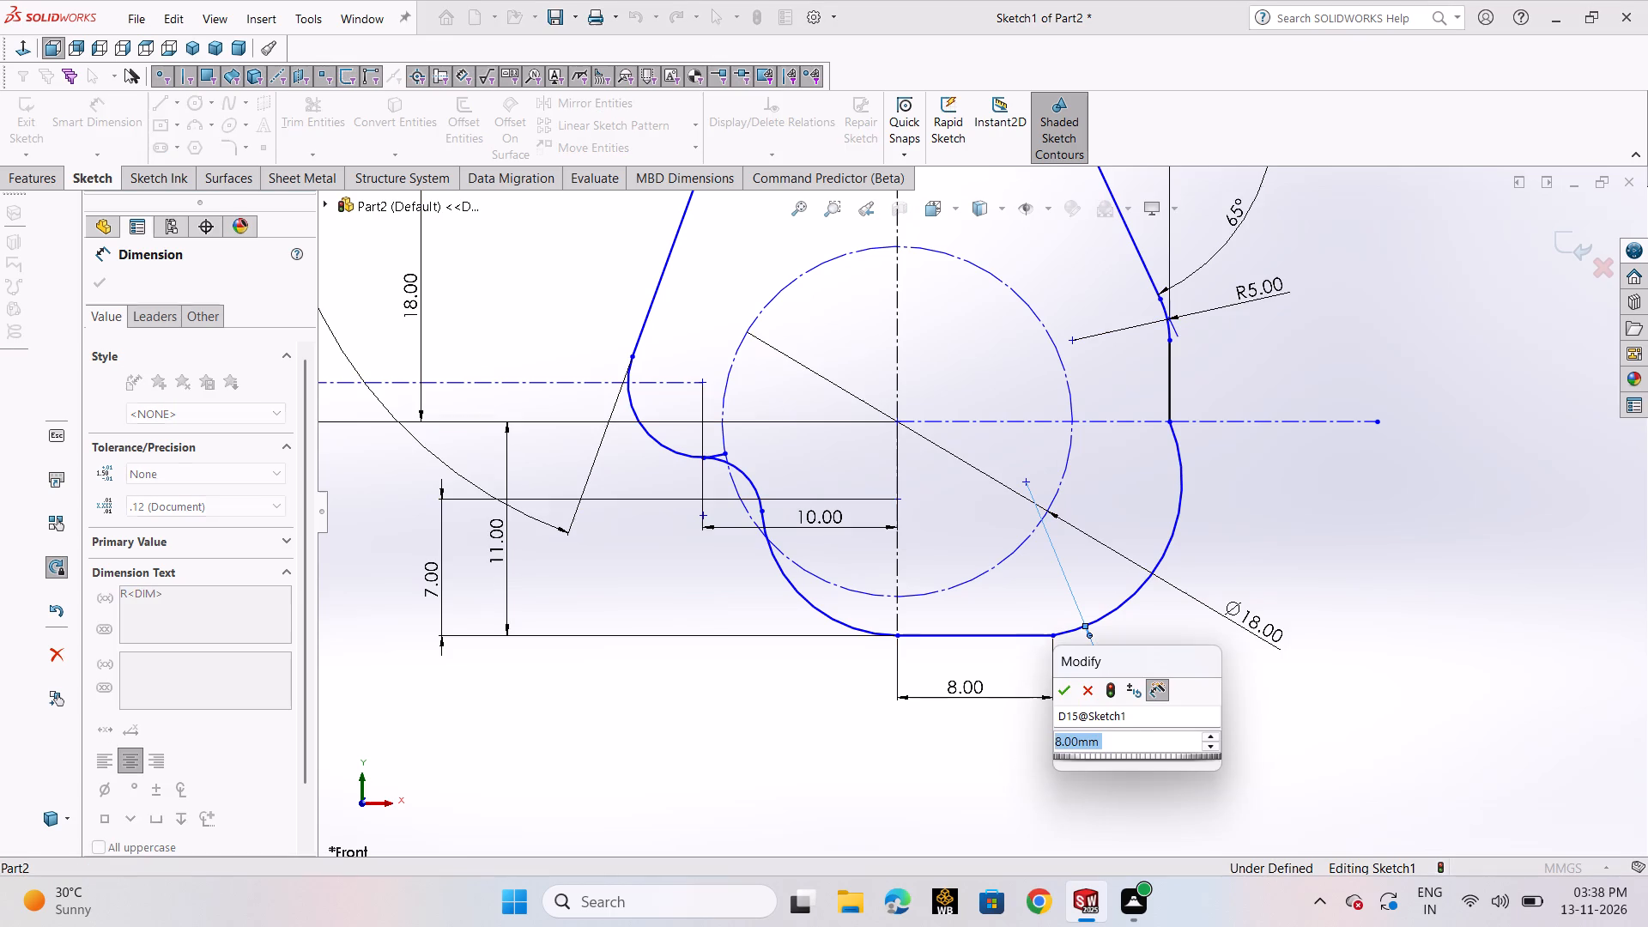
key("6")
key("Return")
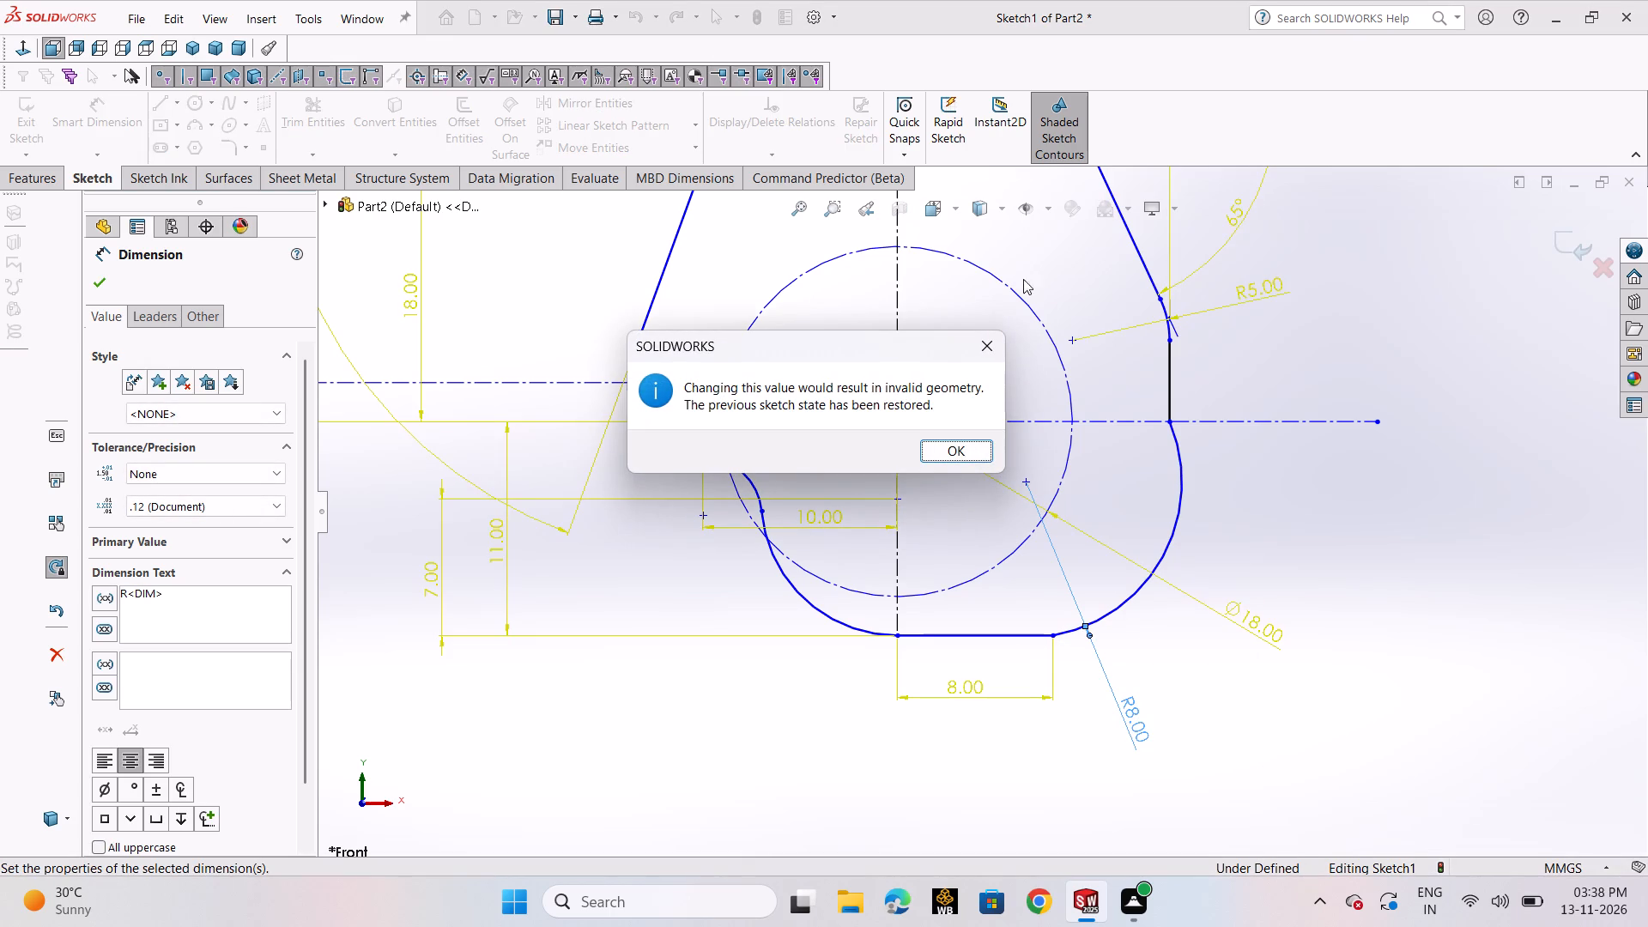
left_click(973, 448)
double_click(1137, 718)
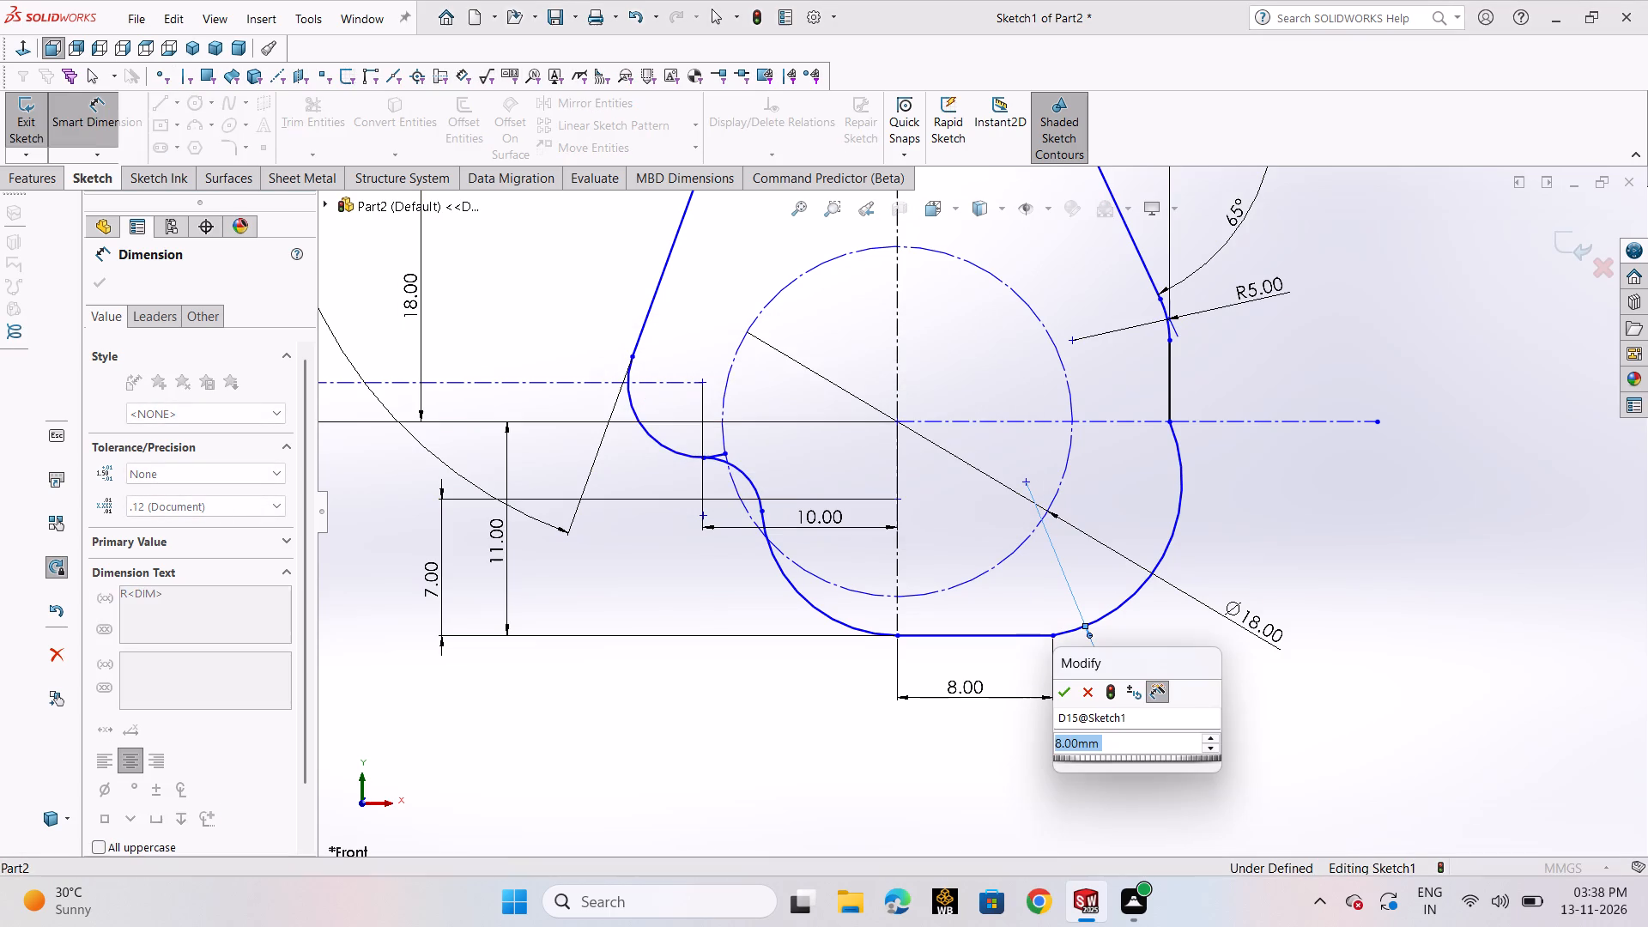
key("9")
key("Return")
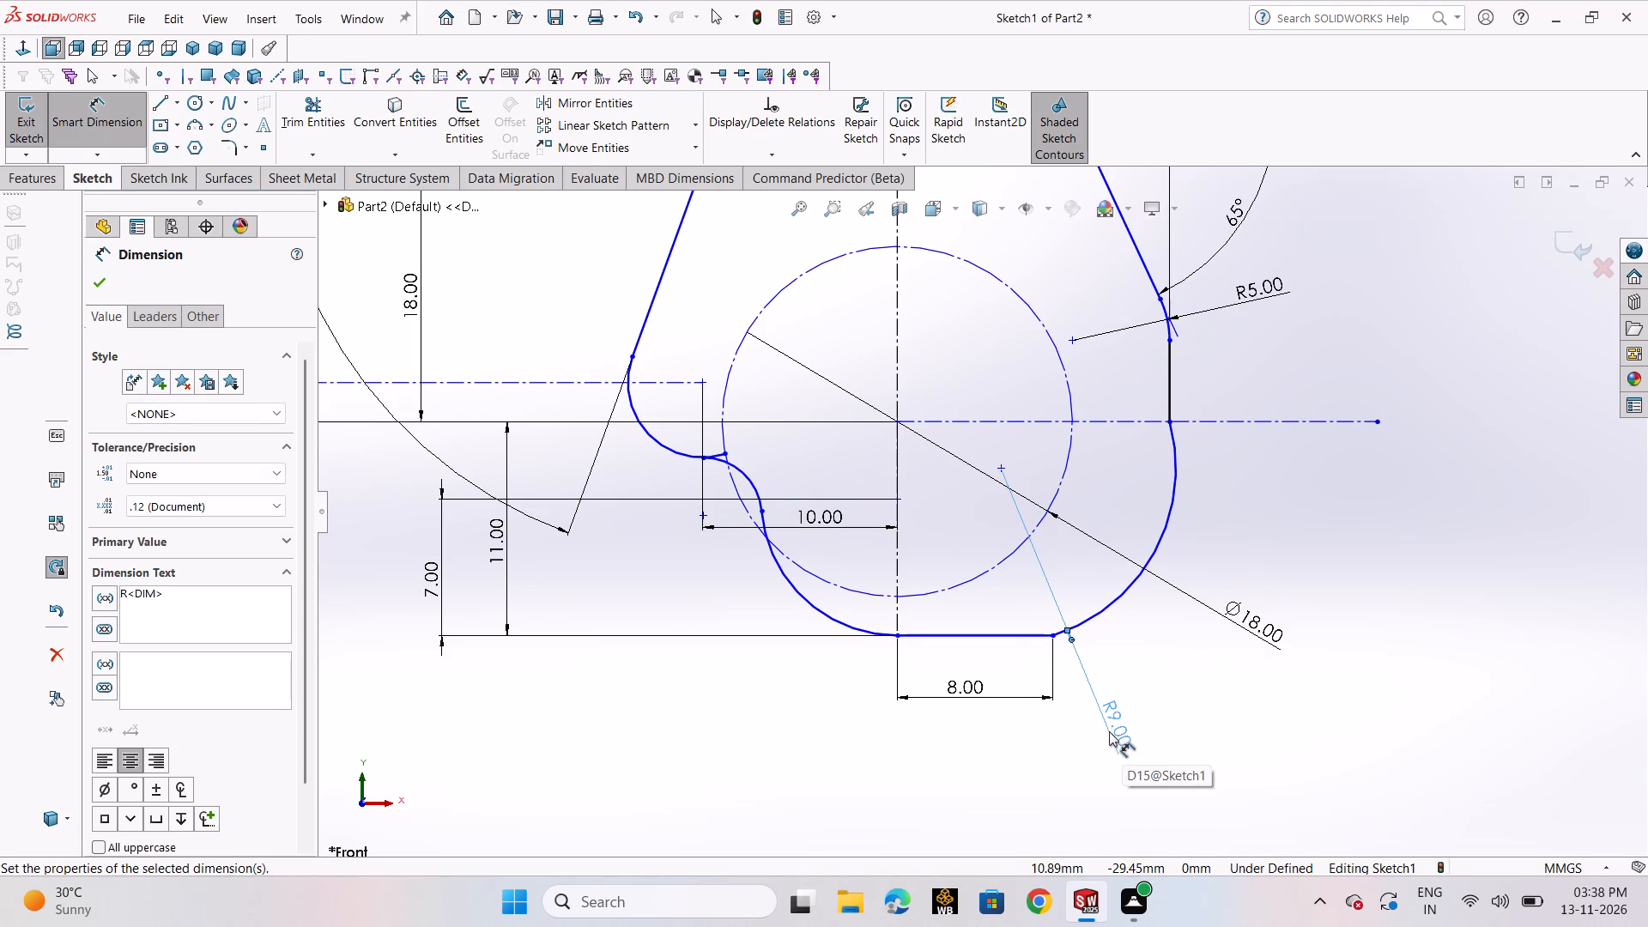
Set the lower-right arc's radius to 7 mm.
left_click(1110, 723)
left_click(1110, 723)
key("7")
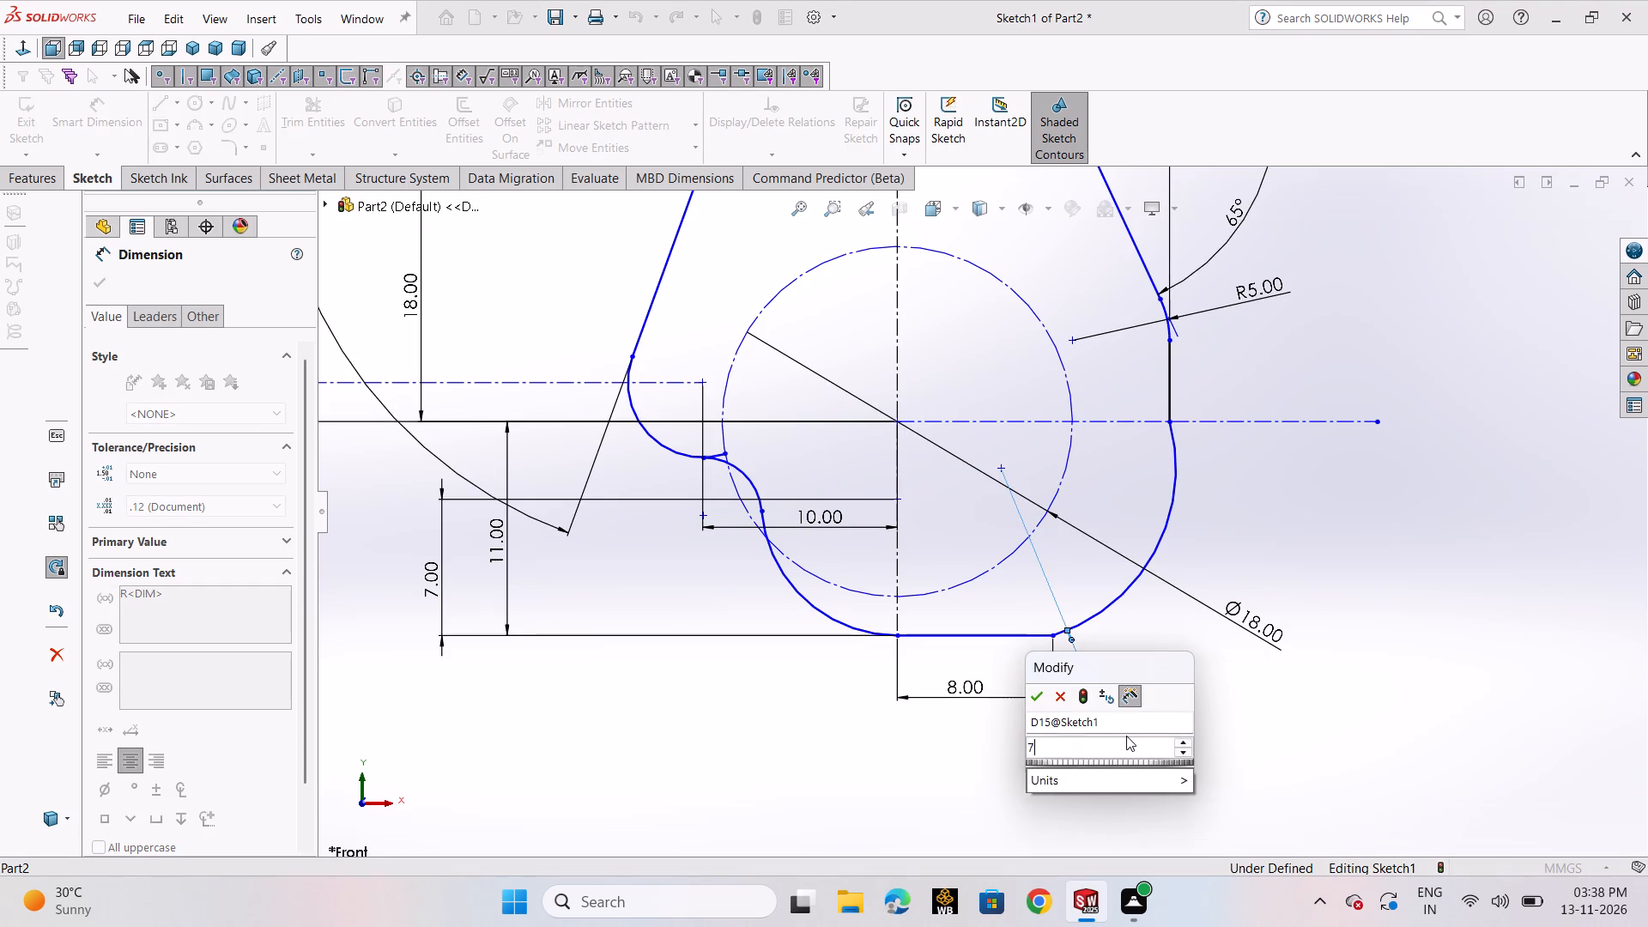
key("Return")
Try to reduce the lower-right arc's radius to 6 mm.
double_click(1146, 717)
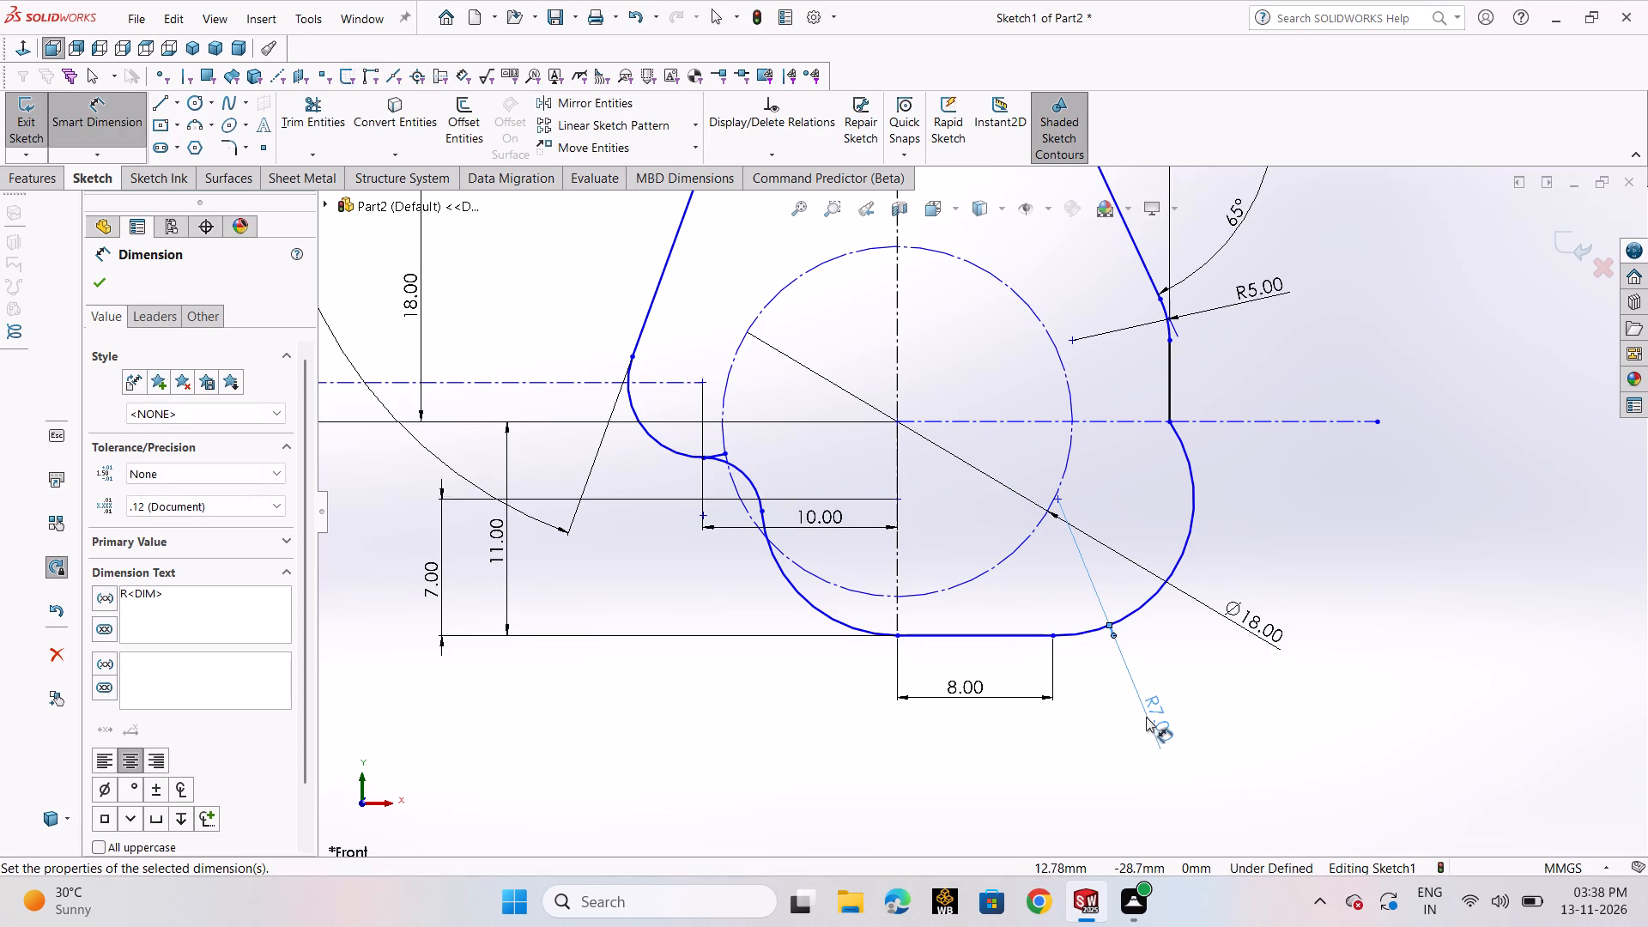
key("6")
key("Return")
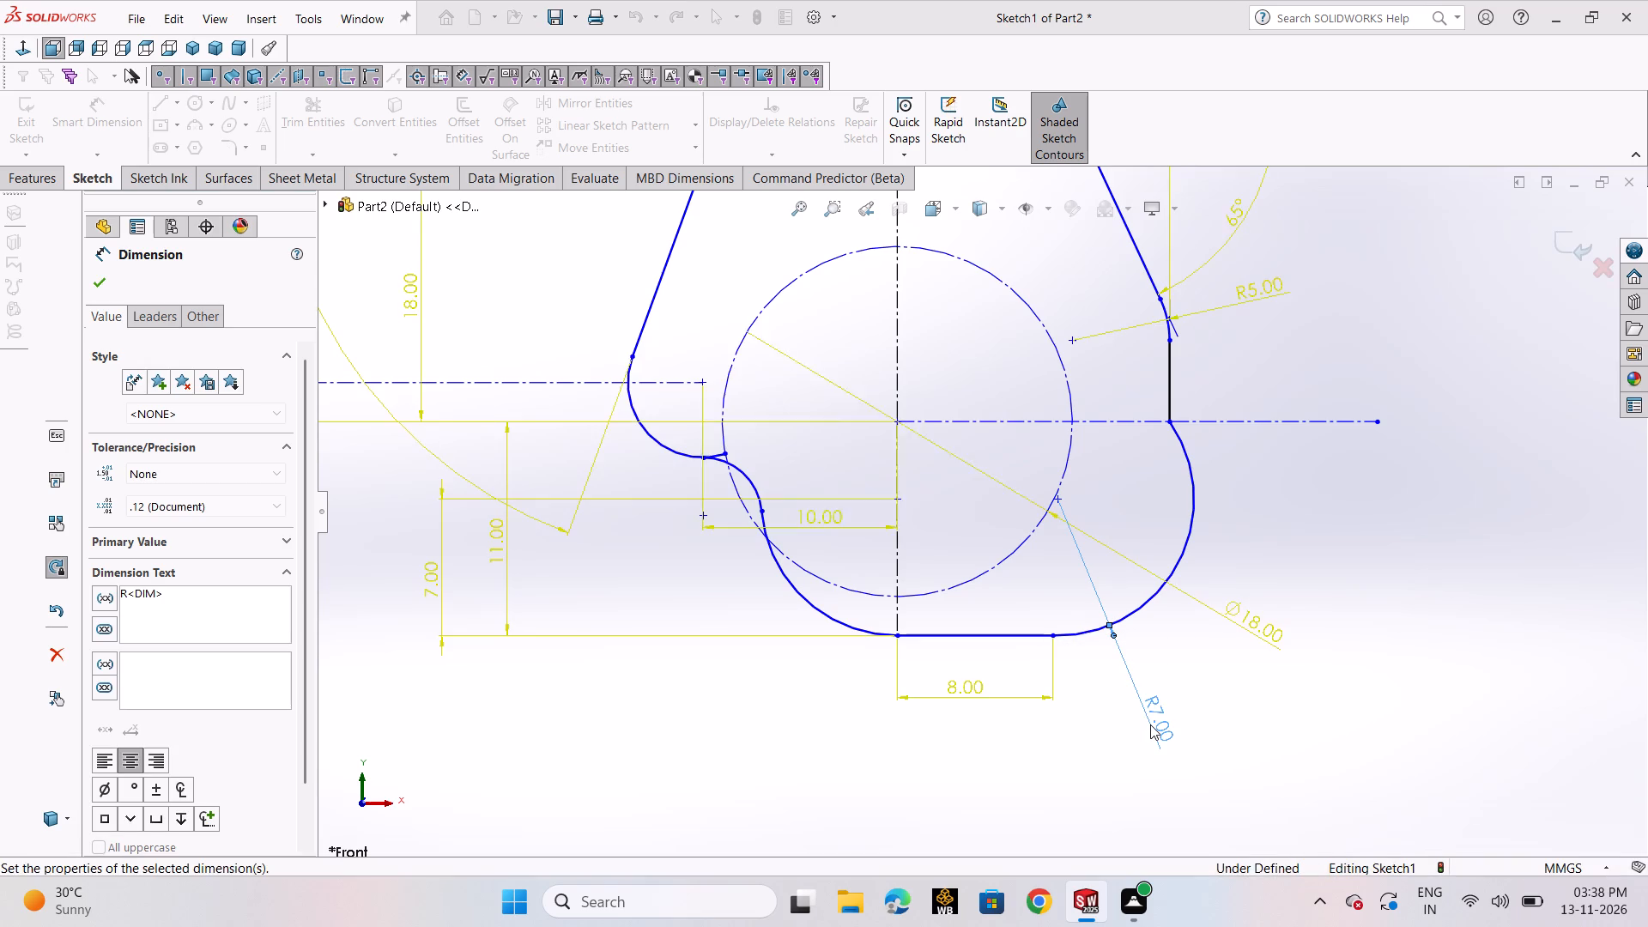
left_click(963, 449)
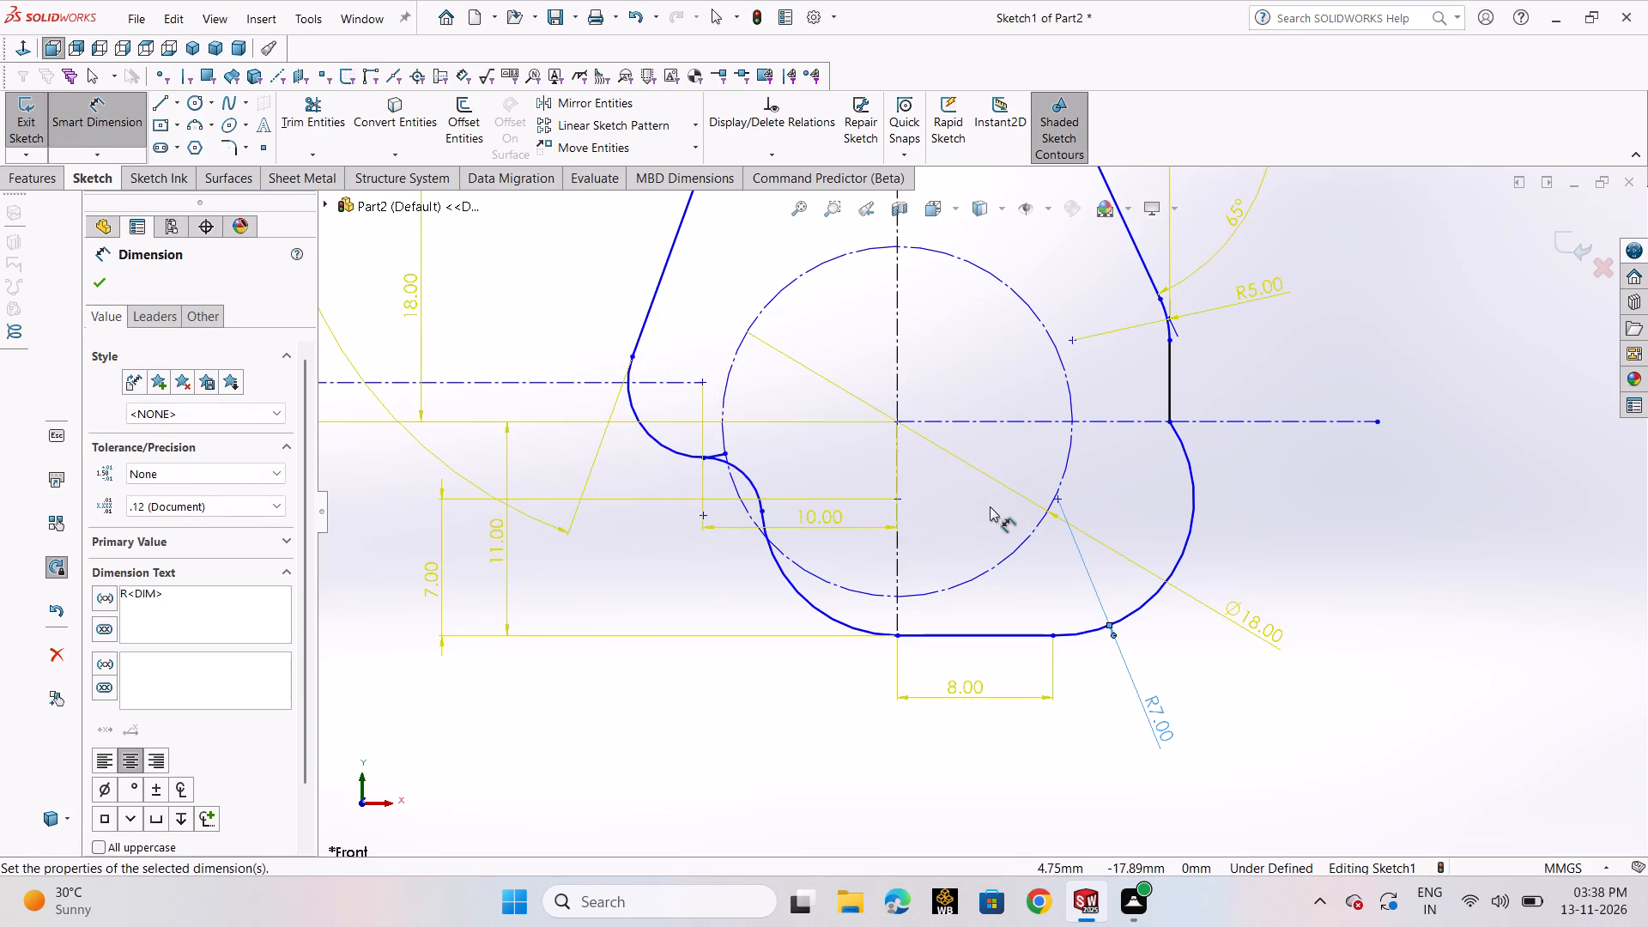
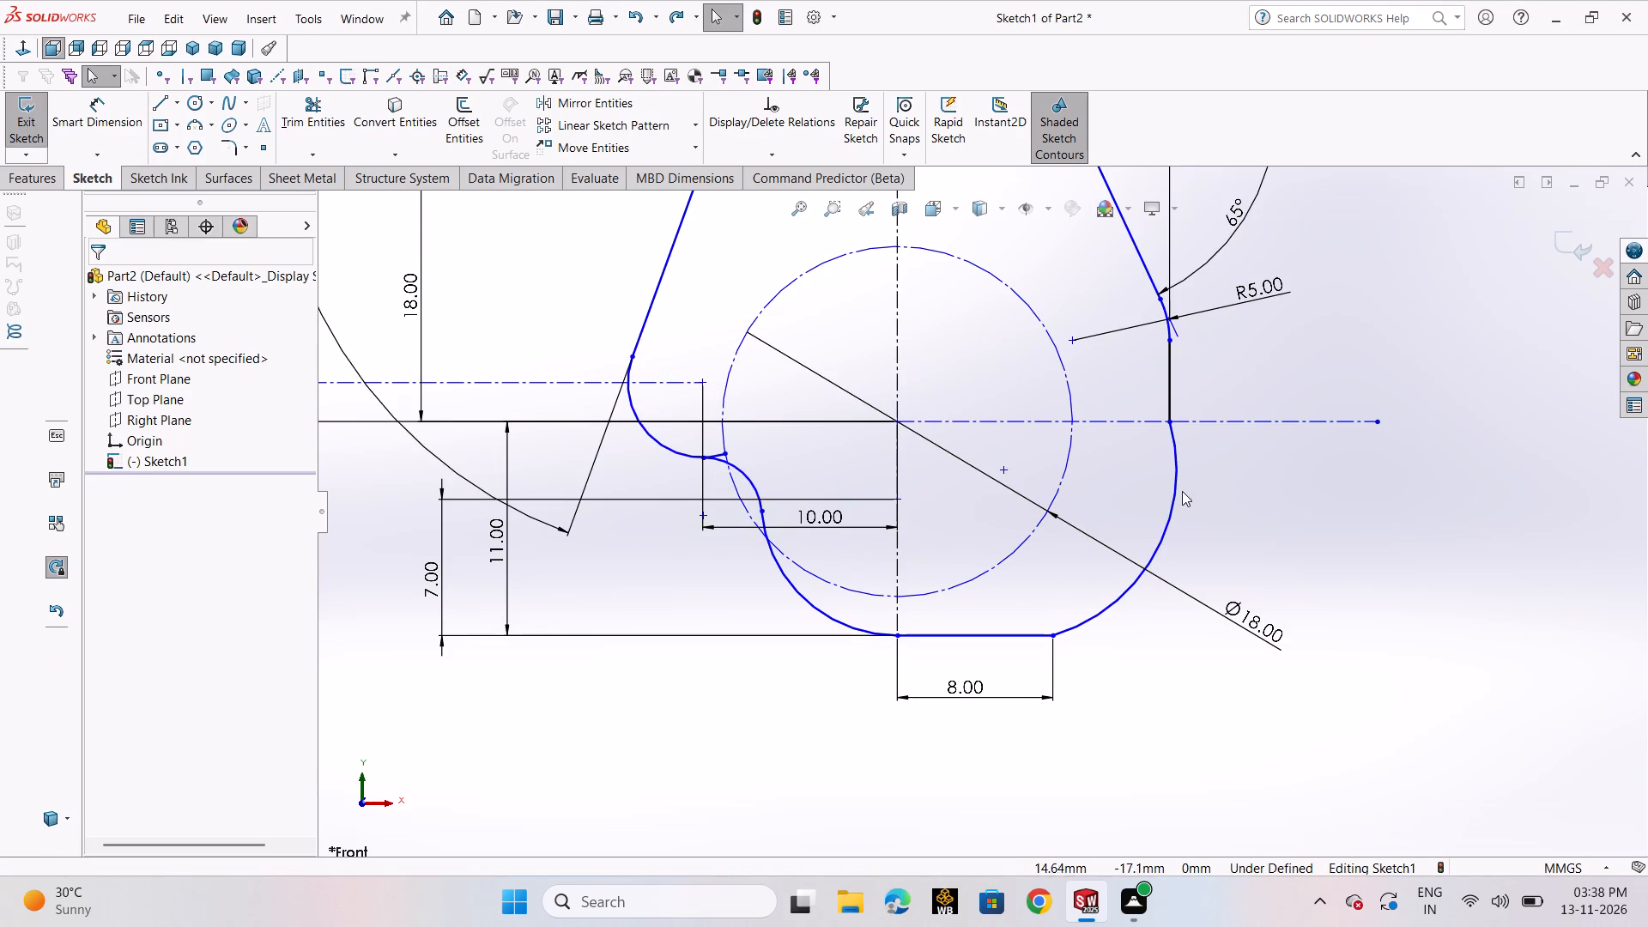
Delete the lower-right arc together with its radius dimension.
left_click(1130, 588)
key("Delete")
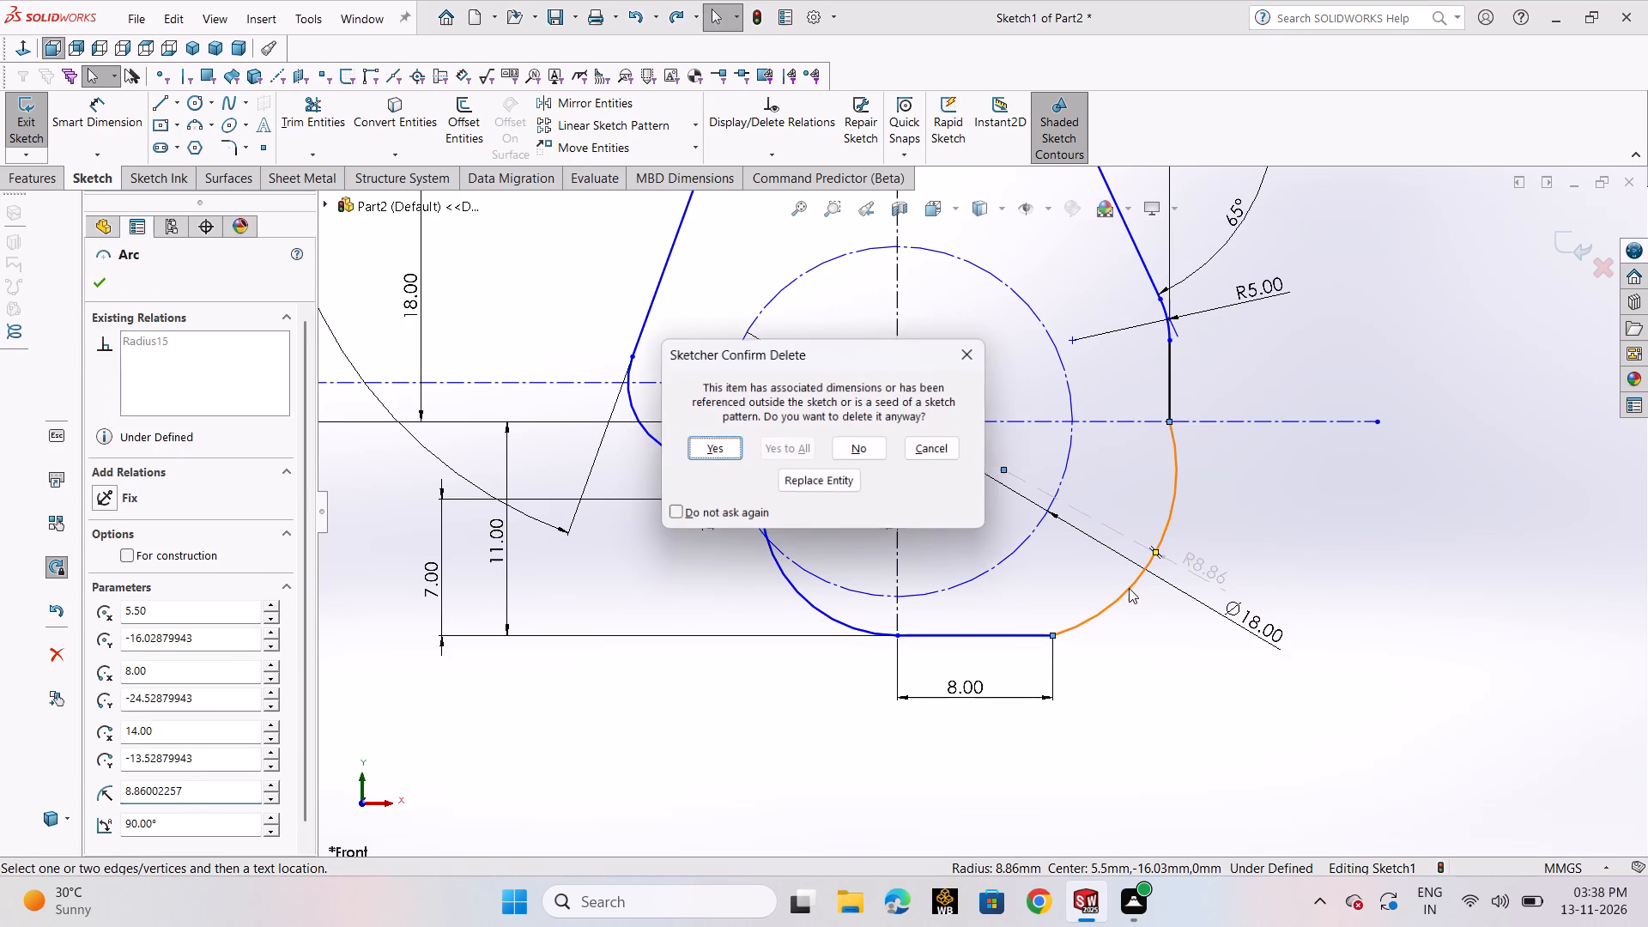
left_click(706, 463)
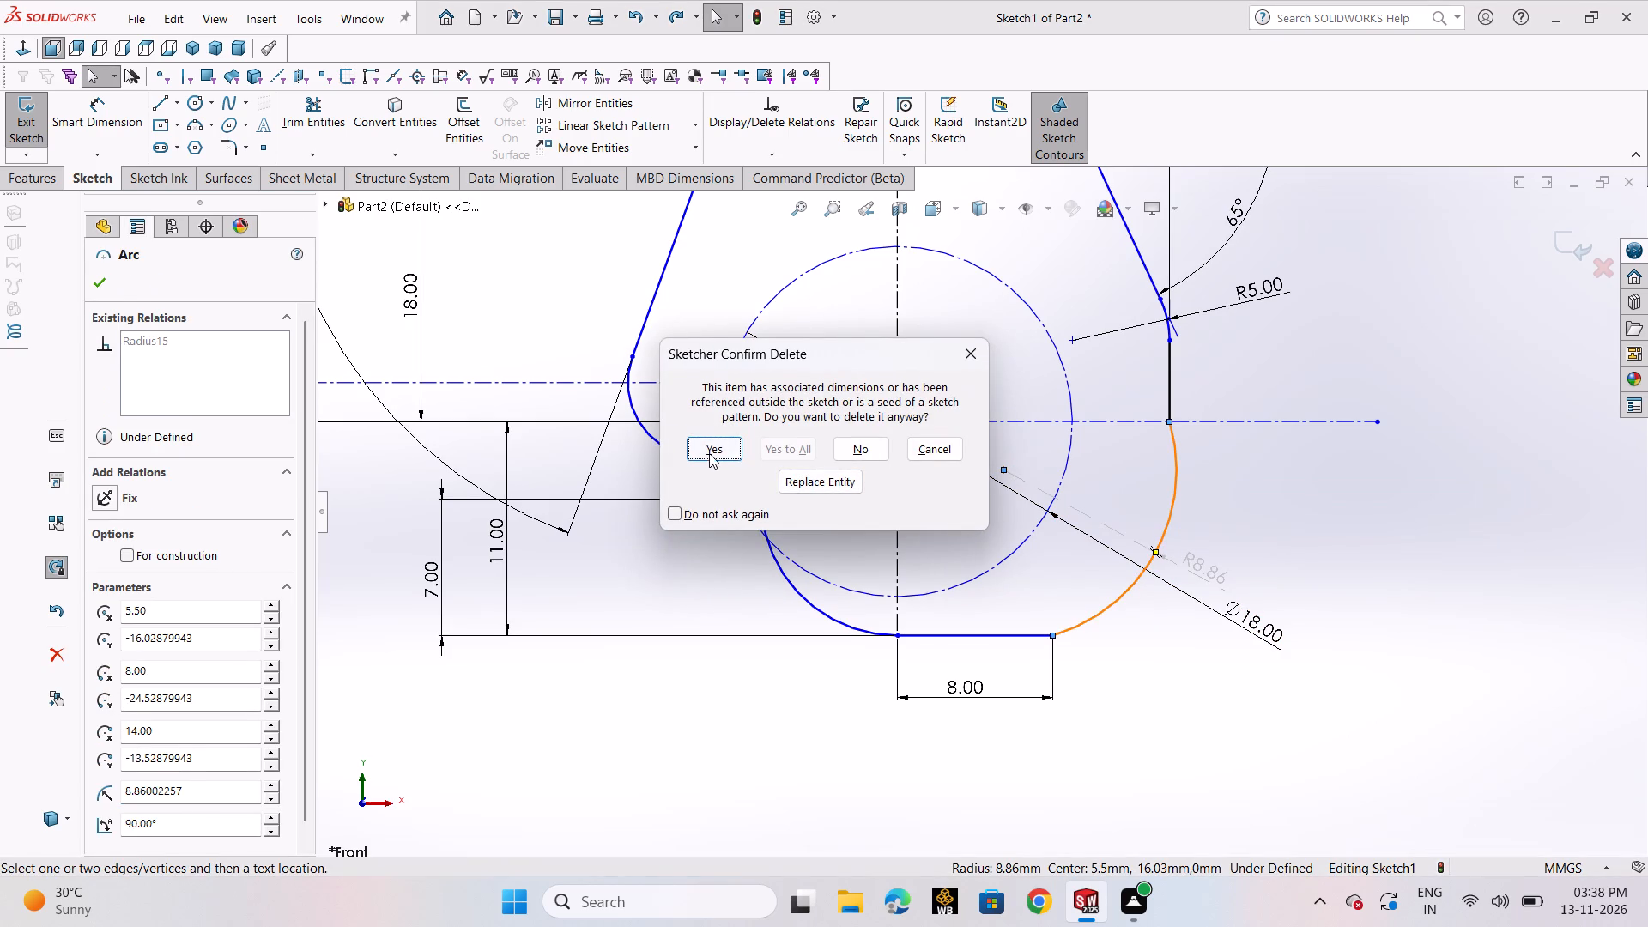
left_click(709, 453)
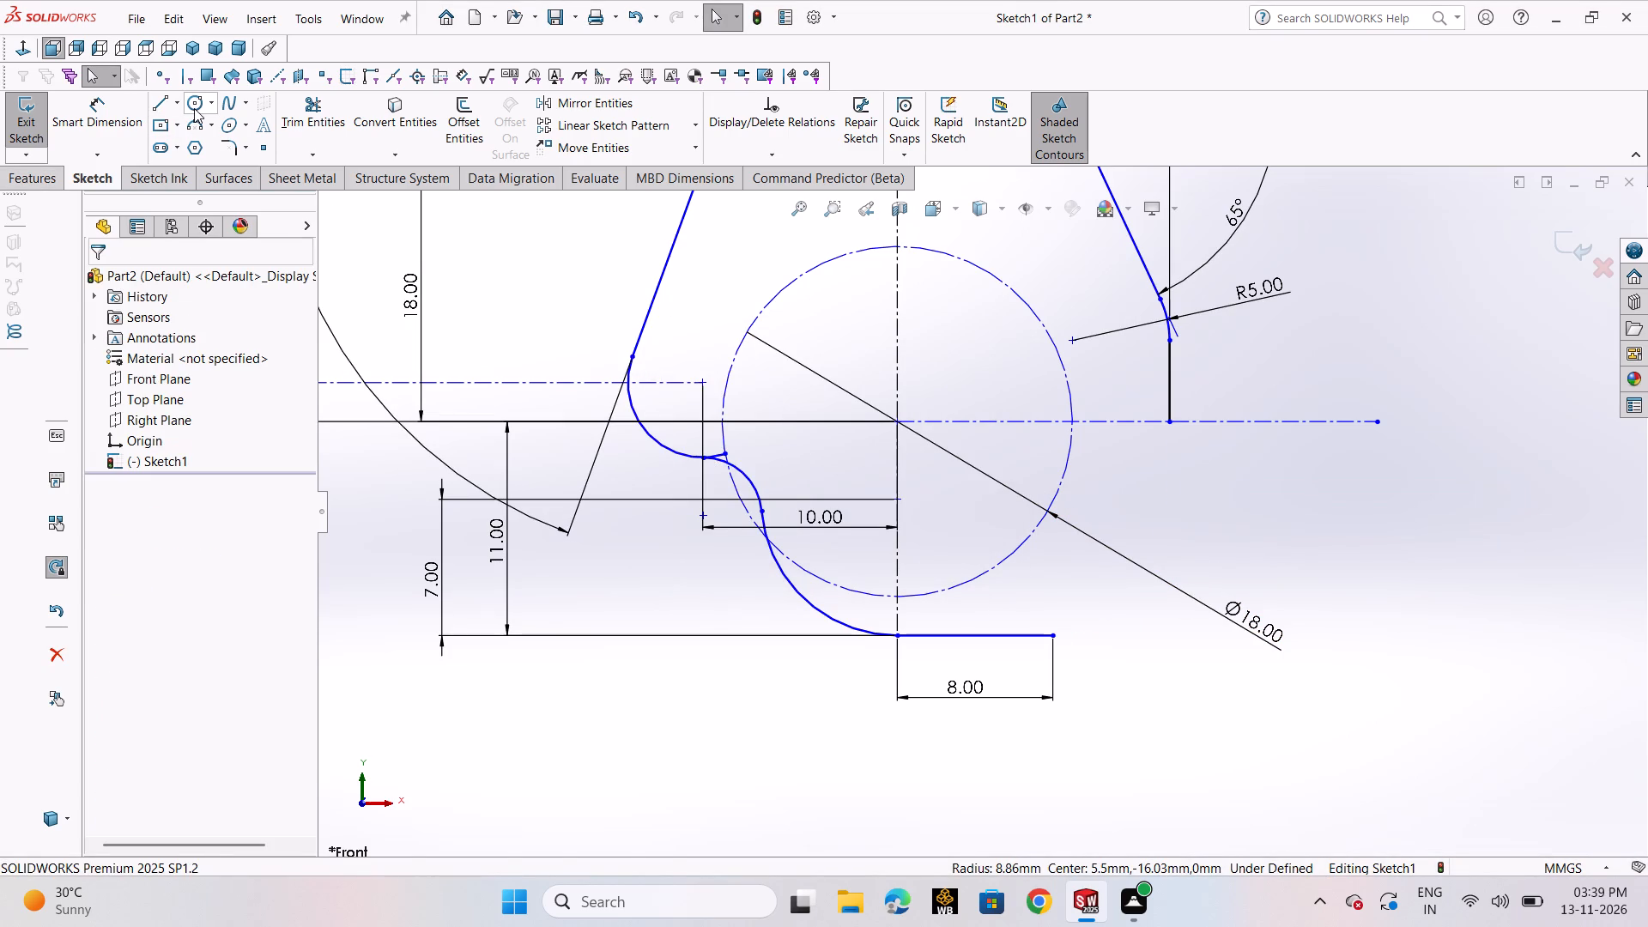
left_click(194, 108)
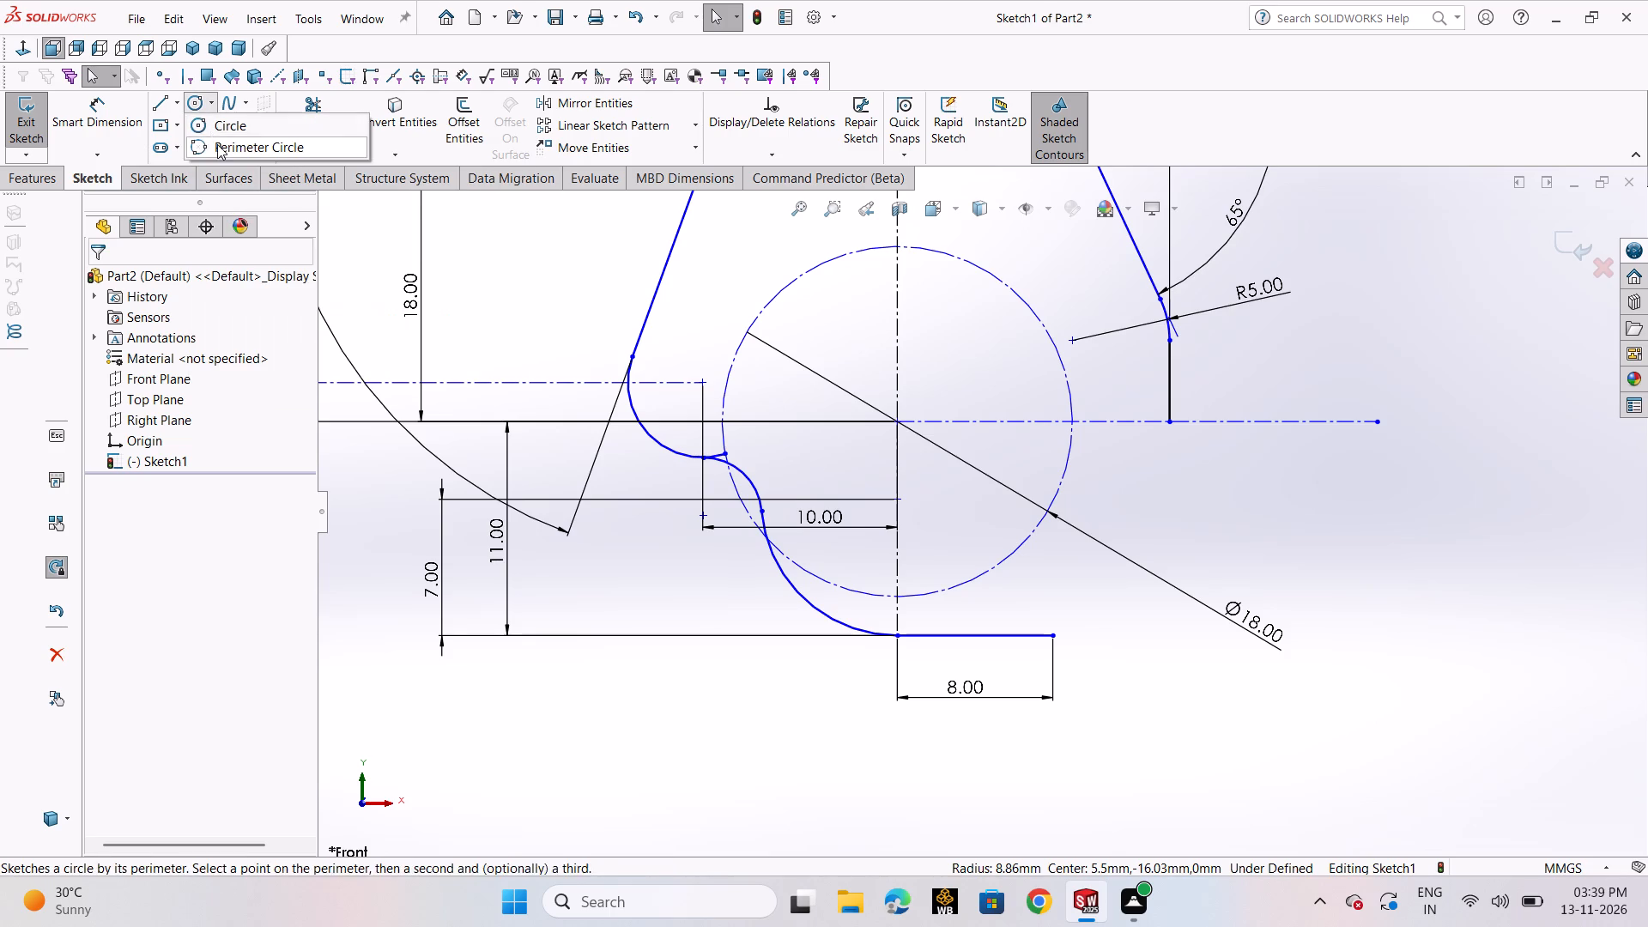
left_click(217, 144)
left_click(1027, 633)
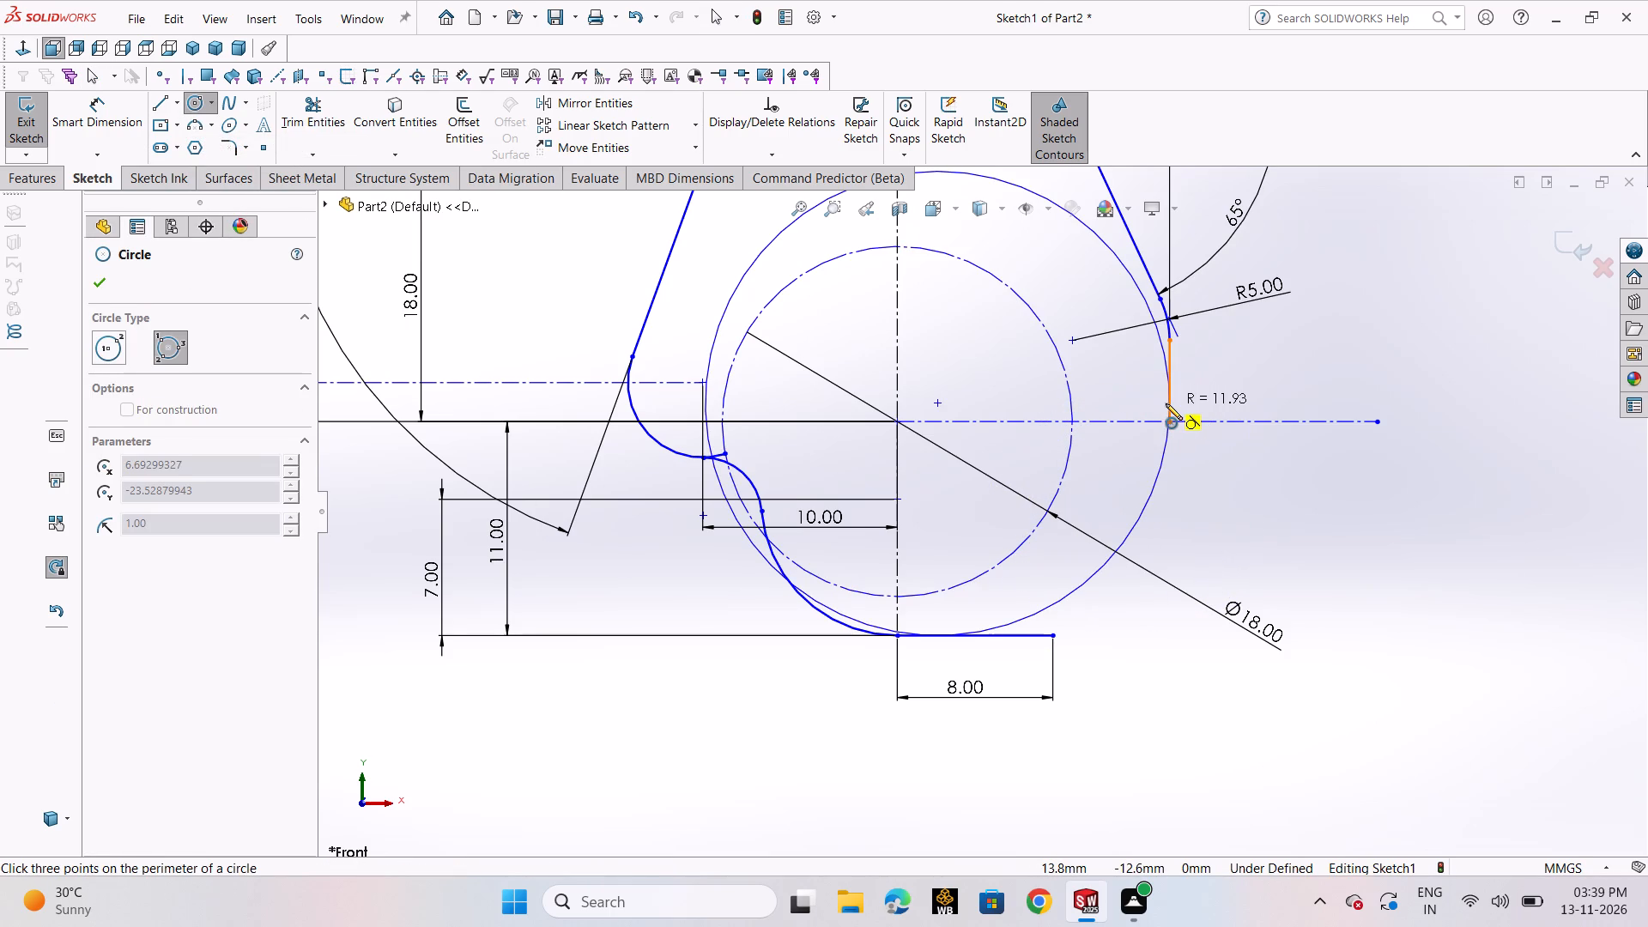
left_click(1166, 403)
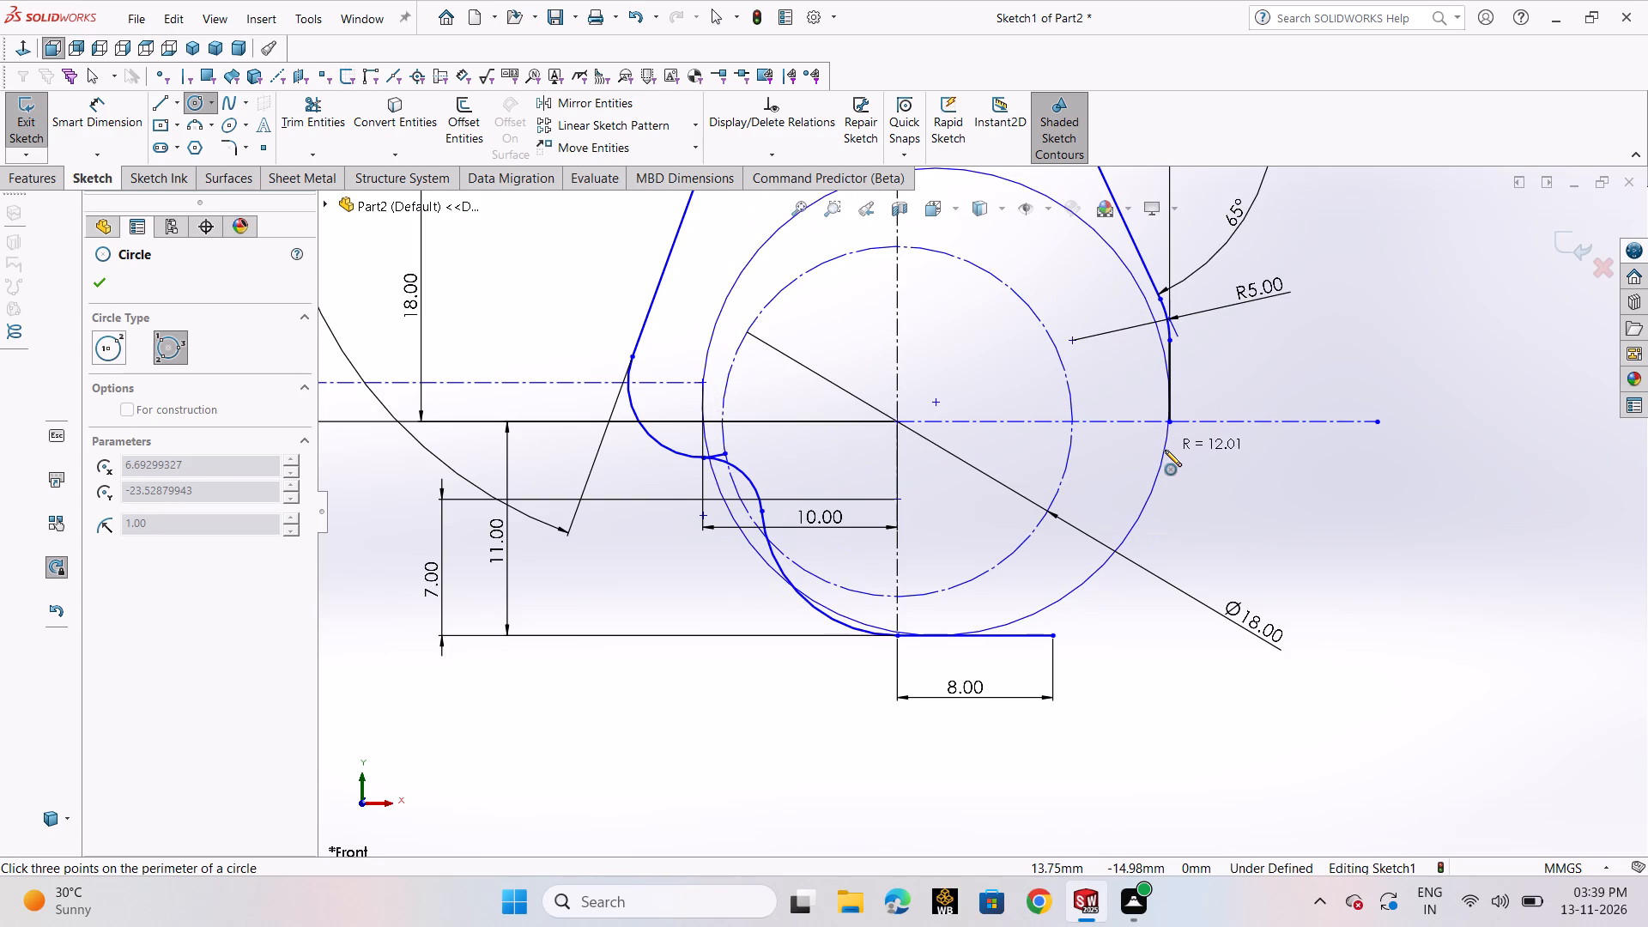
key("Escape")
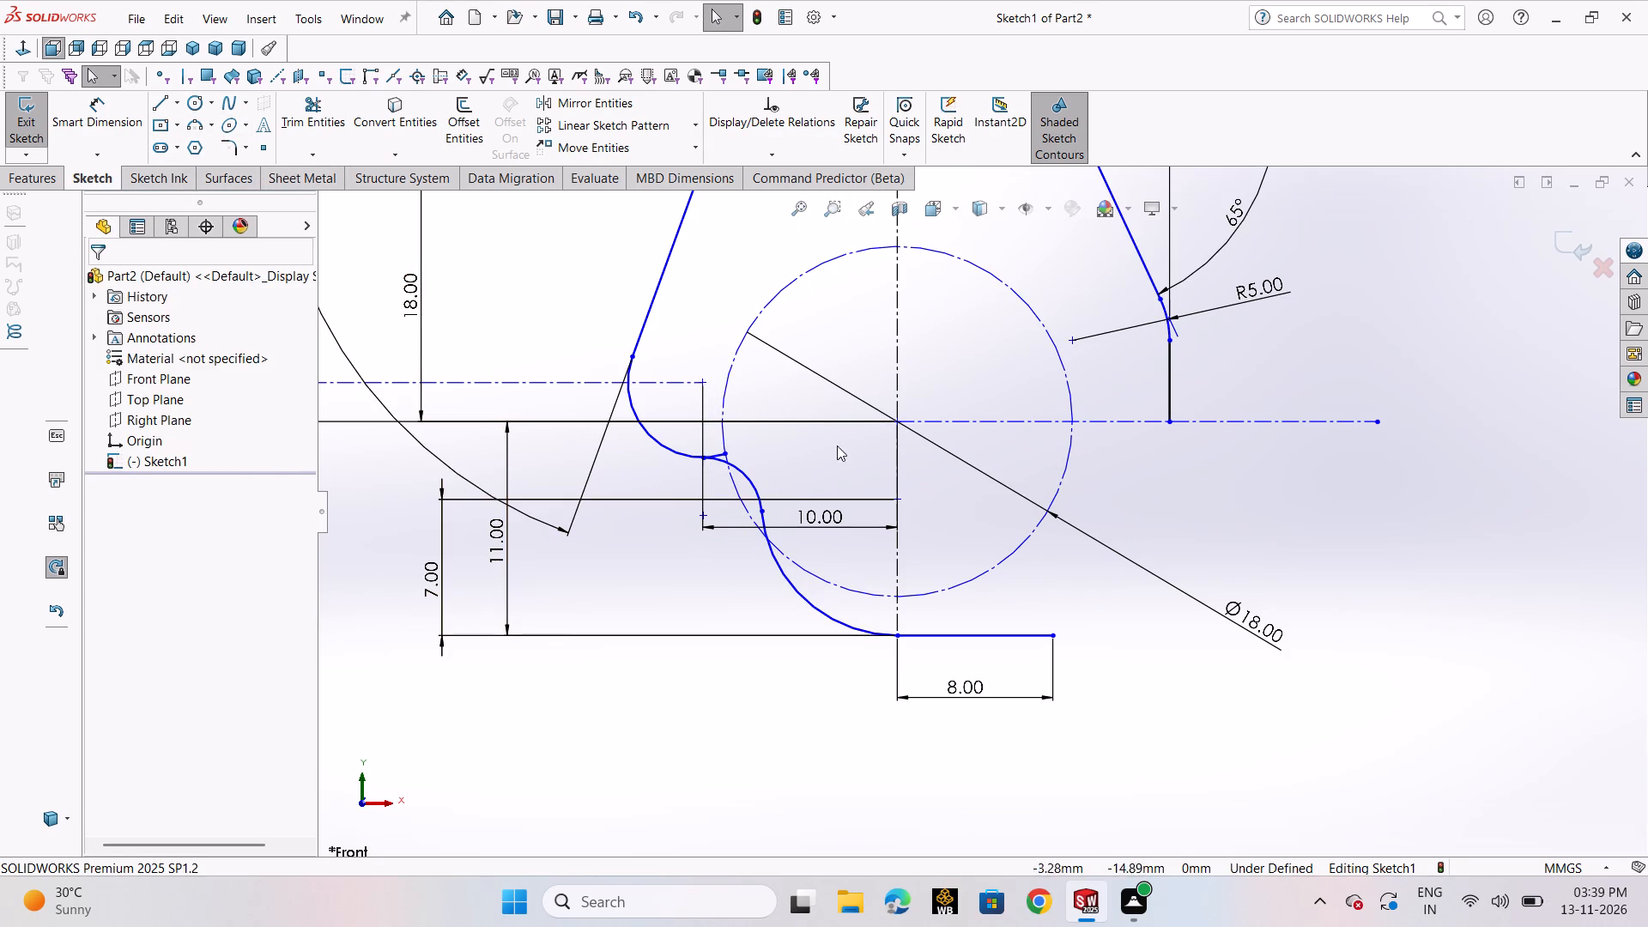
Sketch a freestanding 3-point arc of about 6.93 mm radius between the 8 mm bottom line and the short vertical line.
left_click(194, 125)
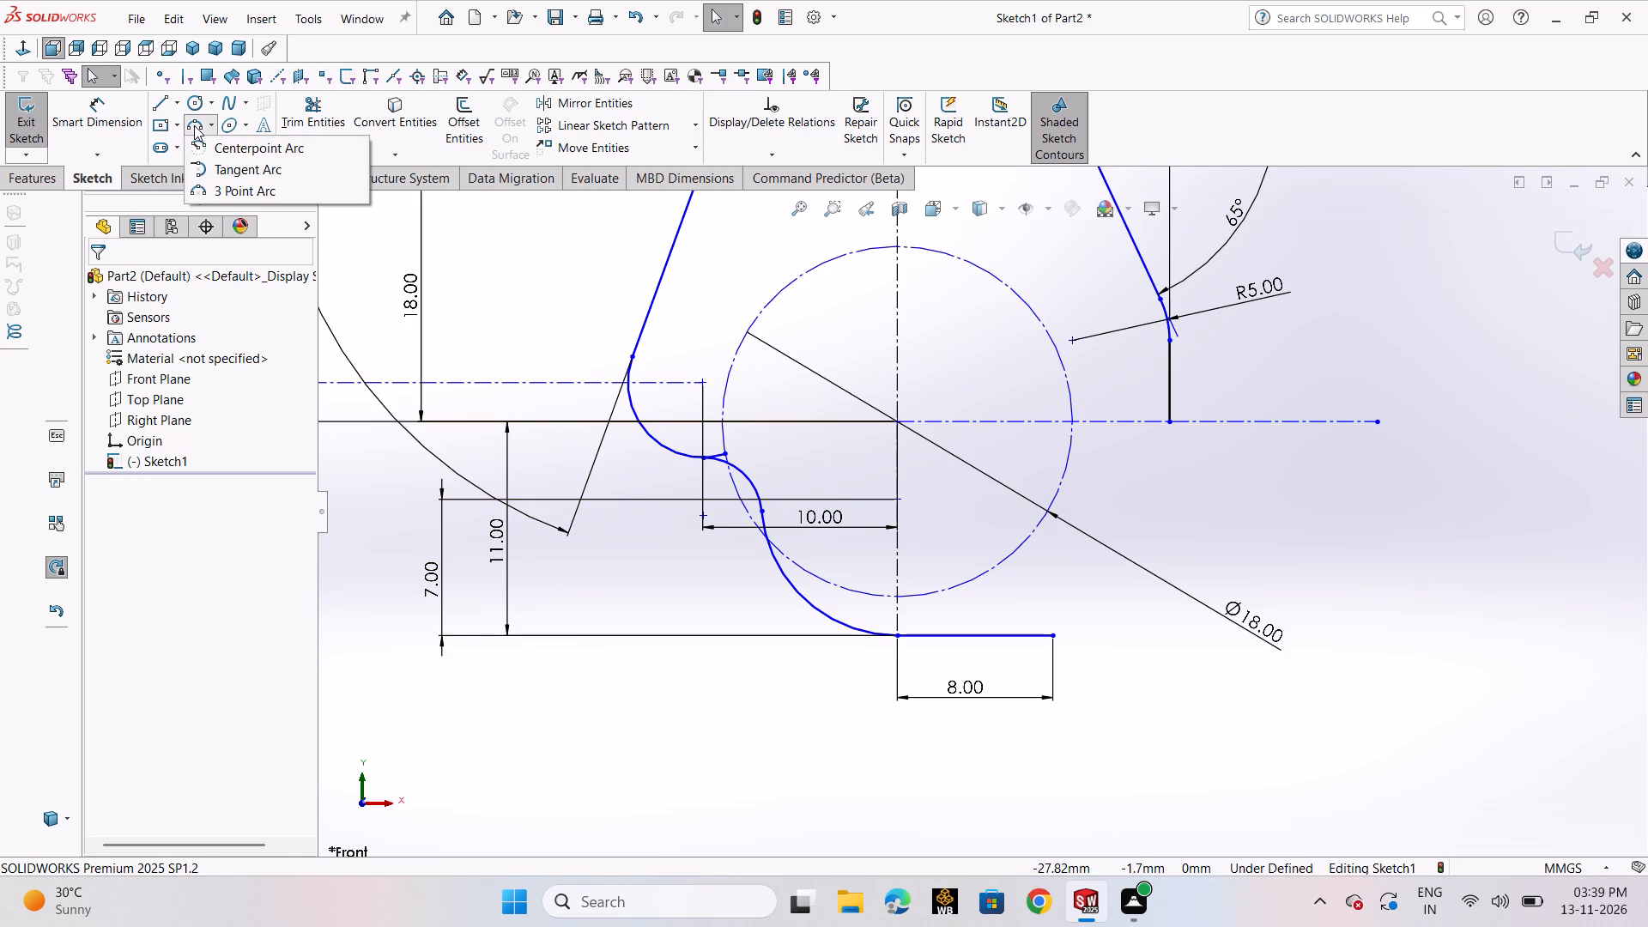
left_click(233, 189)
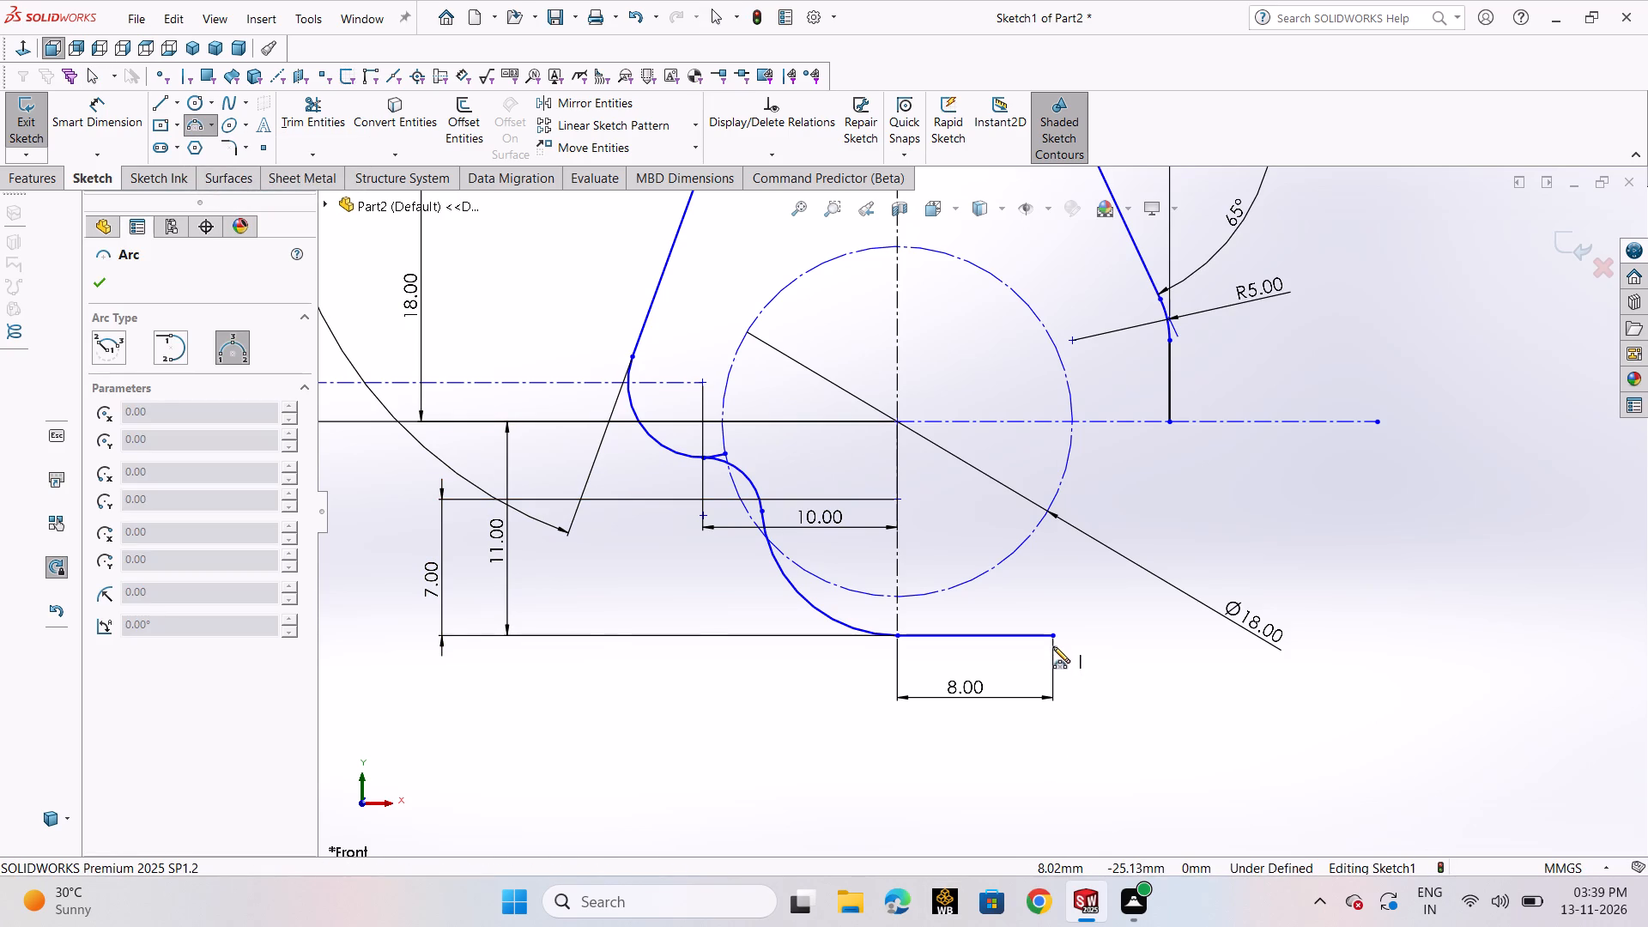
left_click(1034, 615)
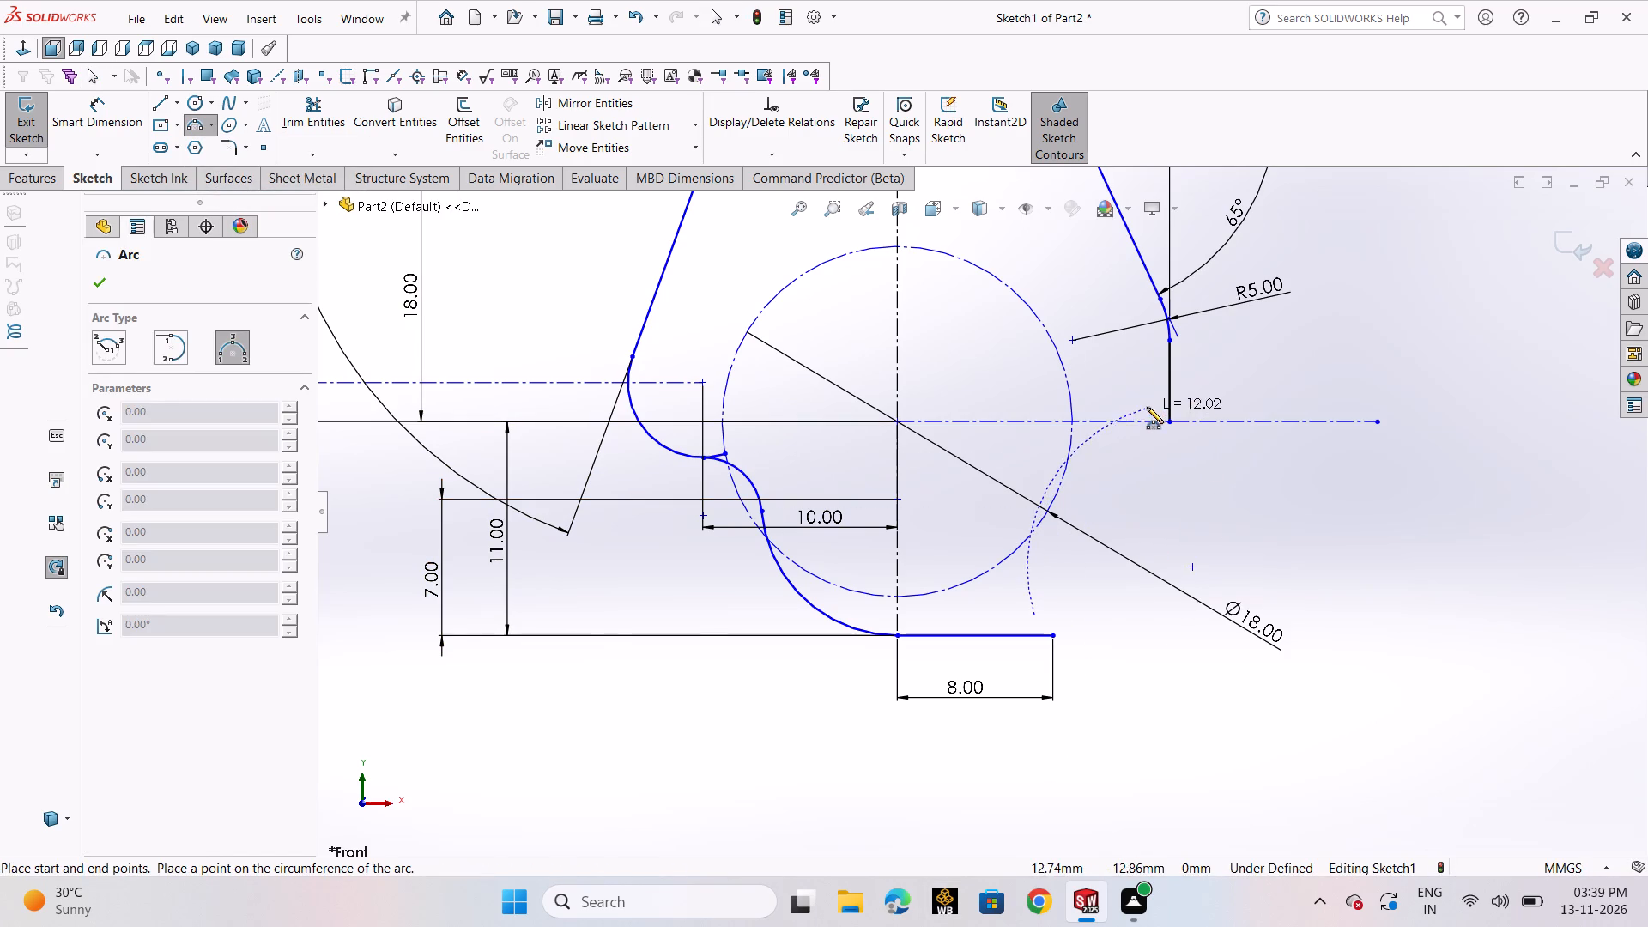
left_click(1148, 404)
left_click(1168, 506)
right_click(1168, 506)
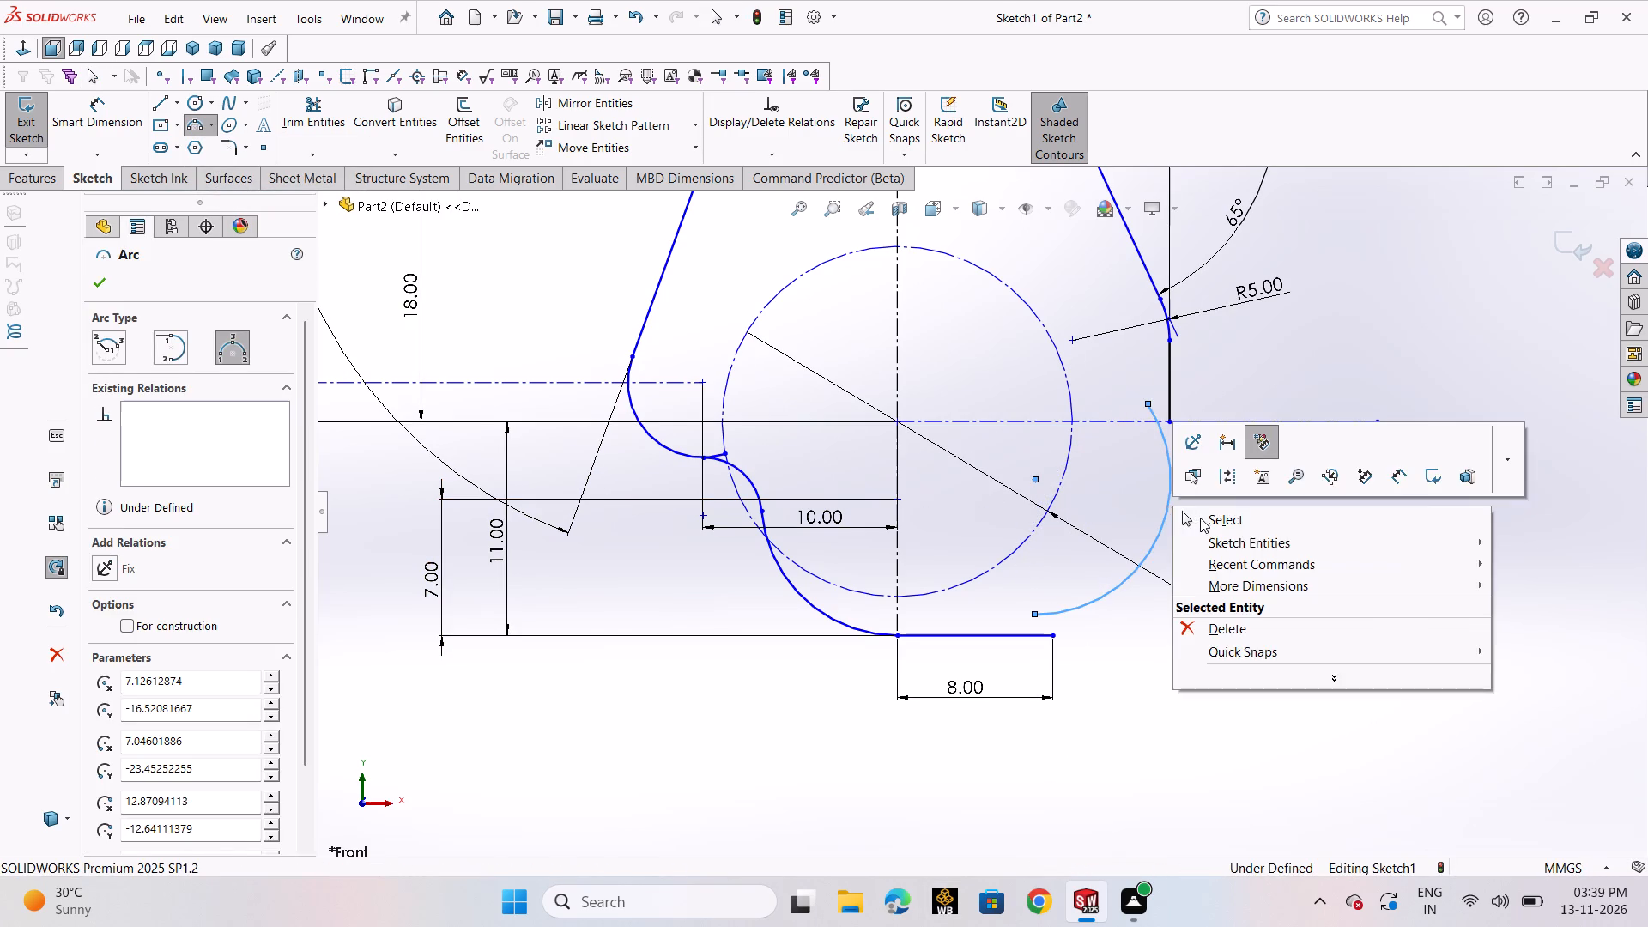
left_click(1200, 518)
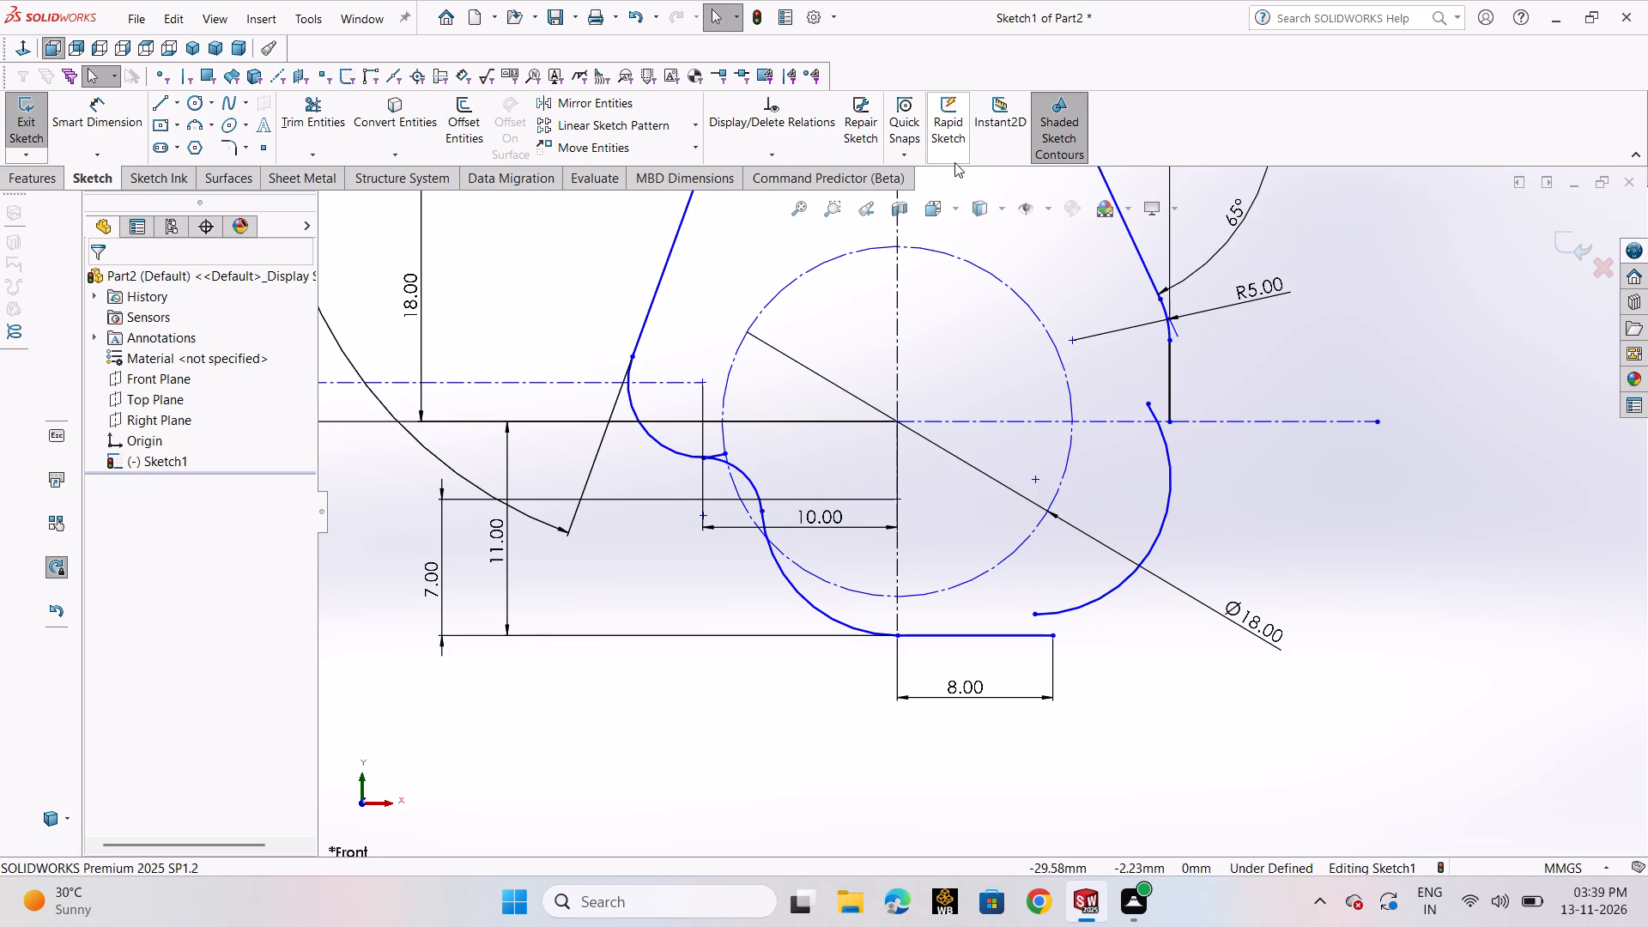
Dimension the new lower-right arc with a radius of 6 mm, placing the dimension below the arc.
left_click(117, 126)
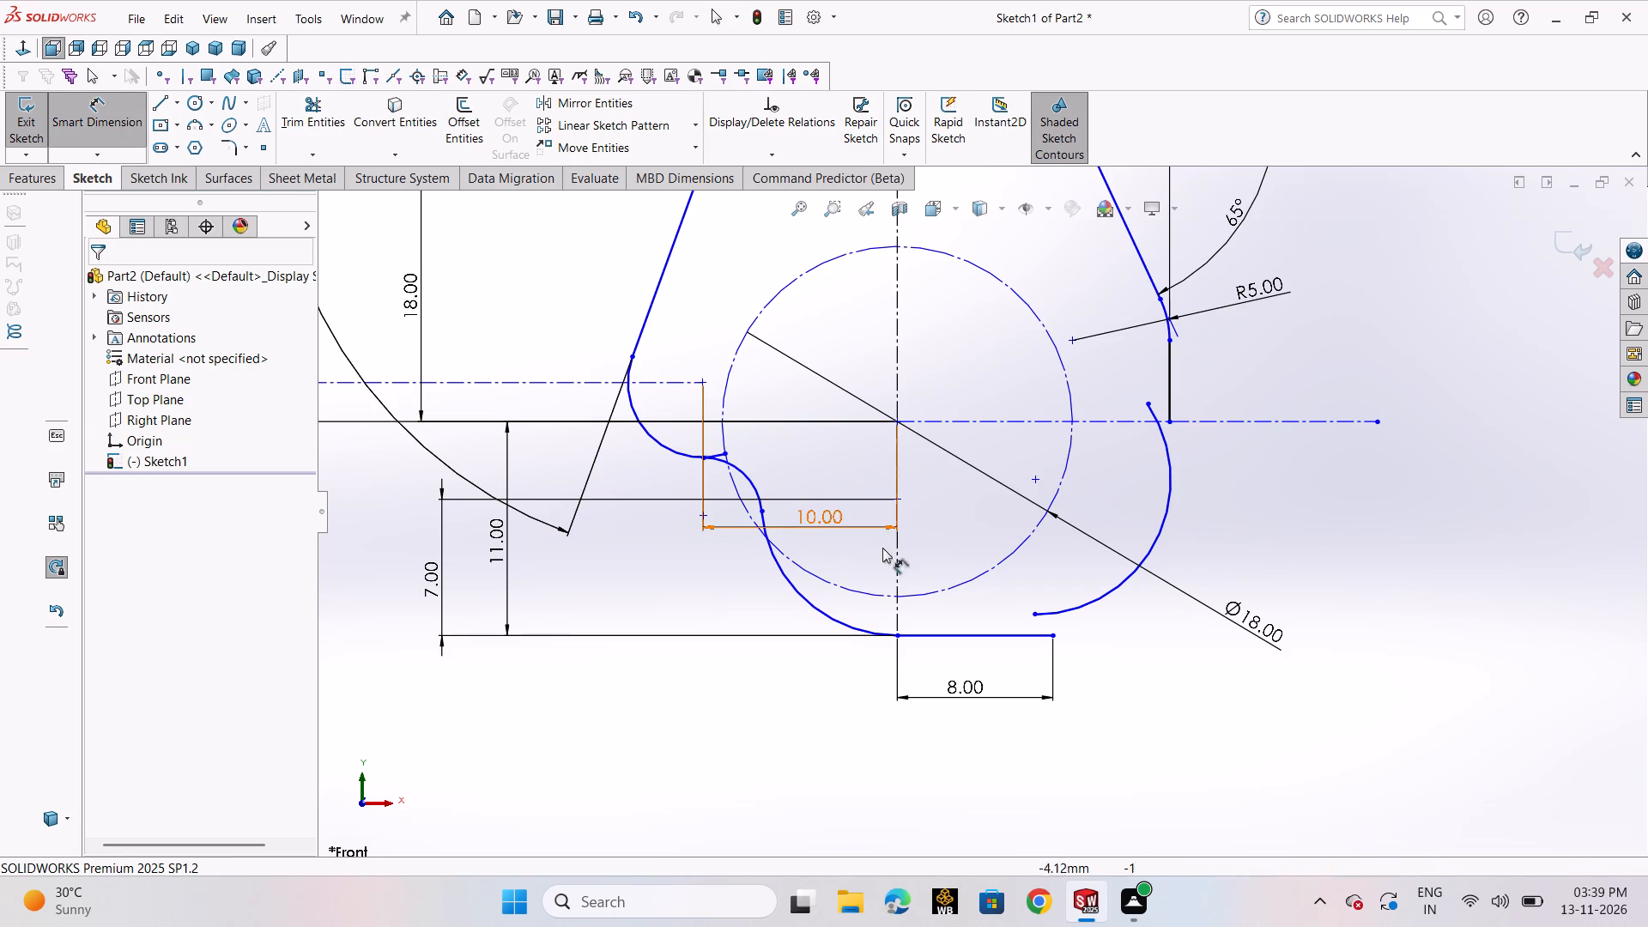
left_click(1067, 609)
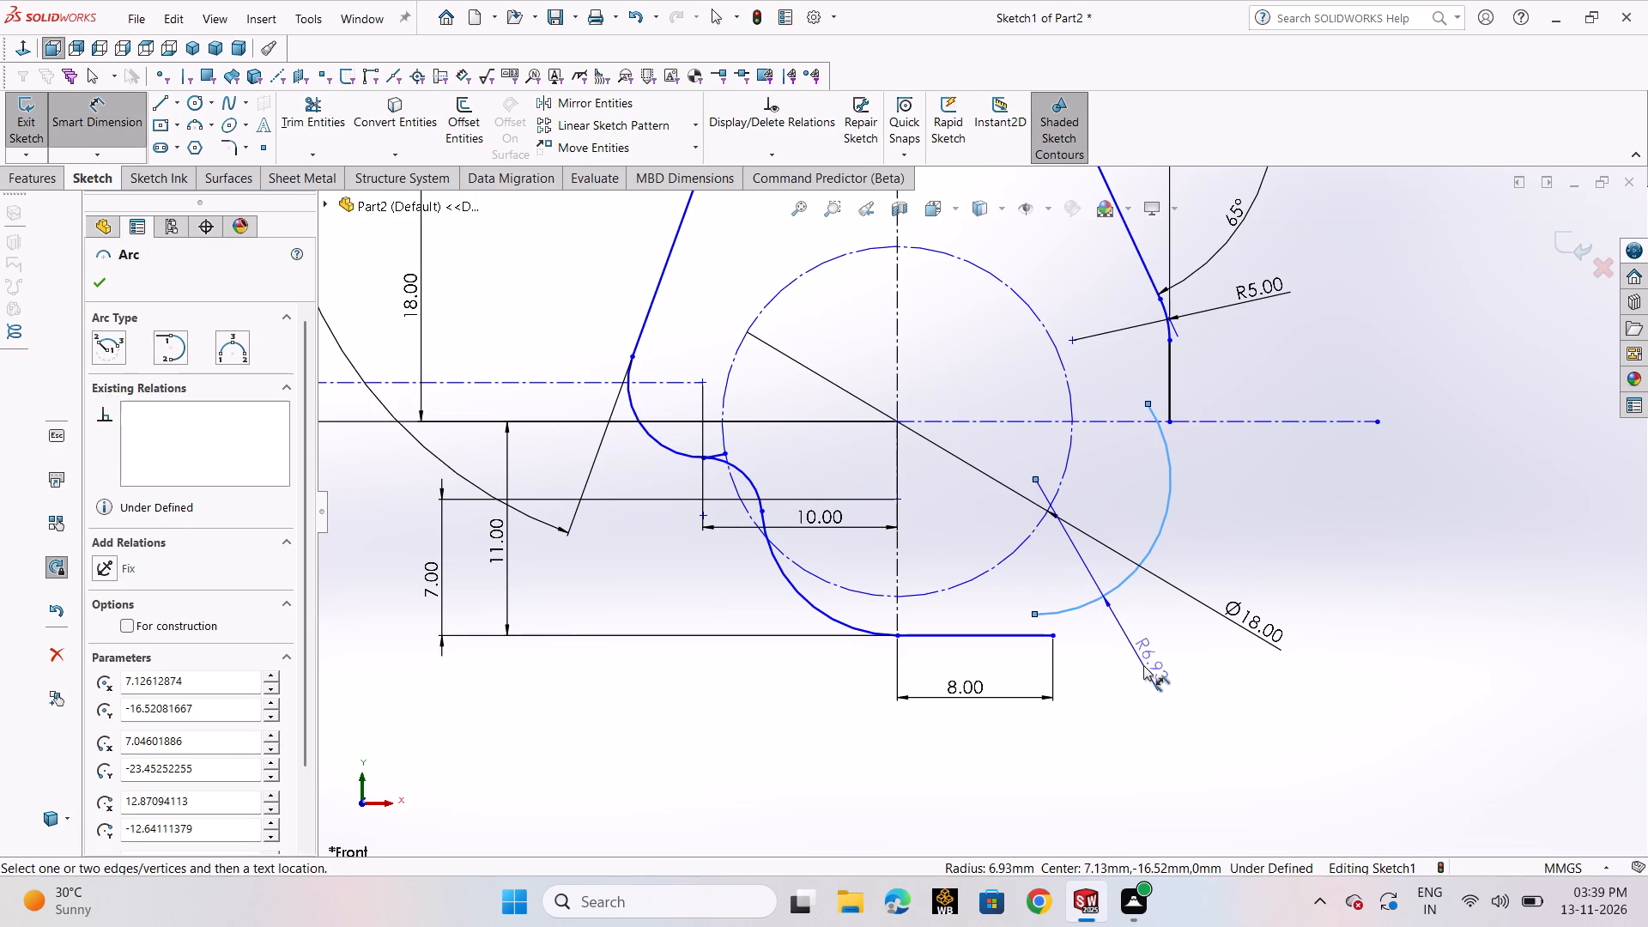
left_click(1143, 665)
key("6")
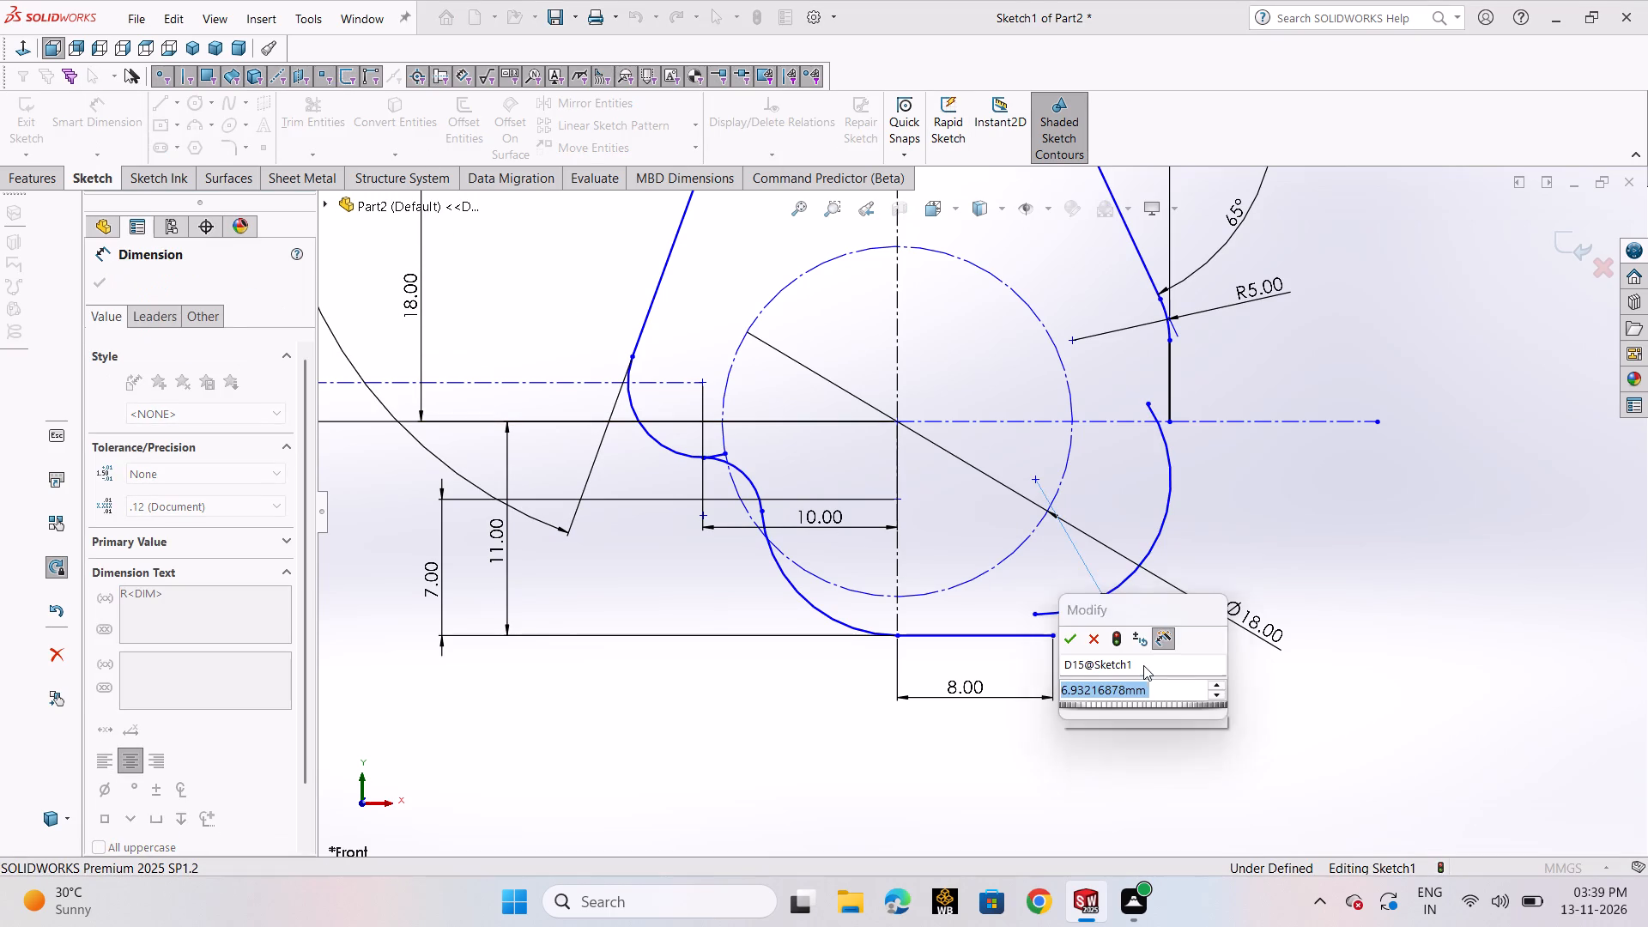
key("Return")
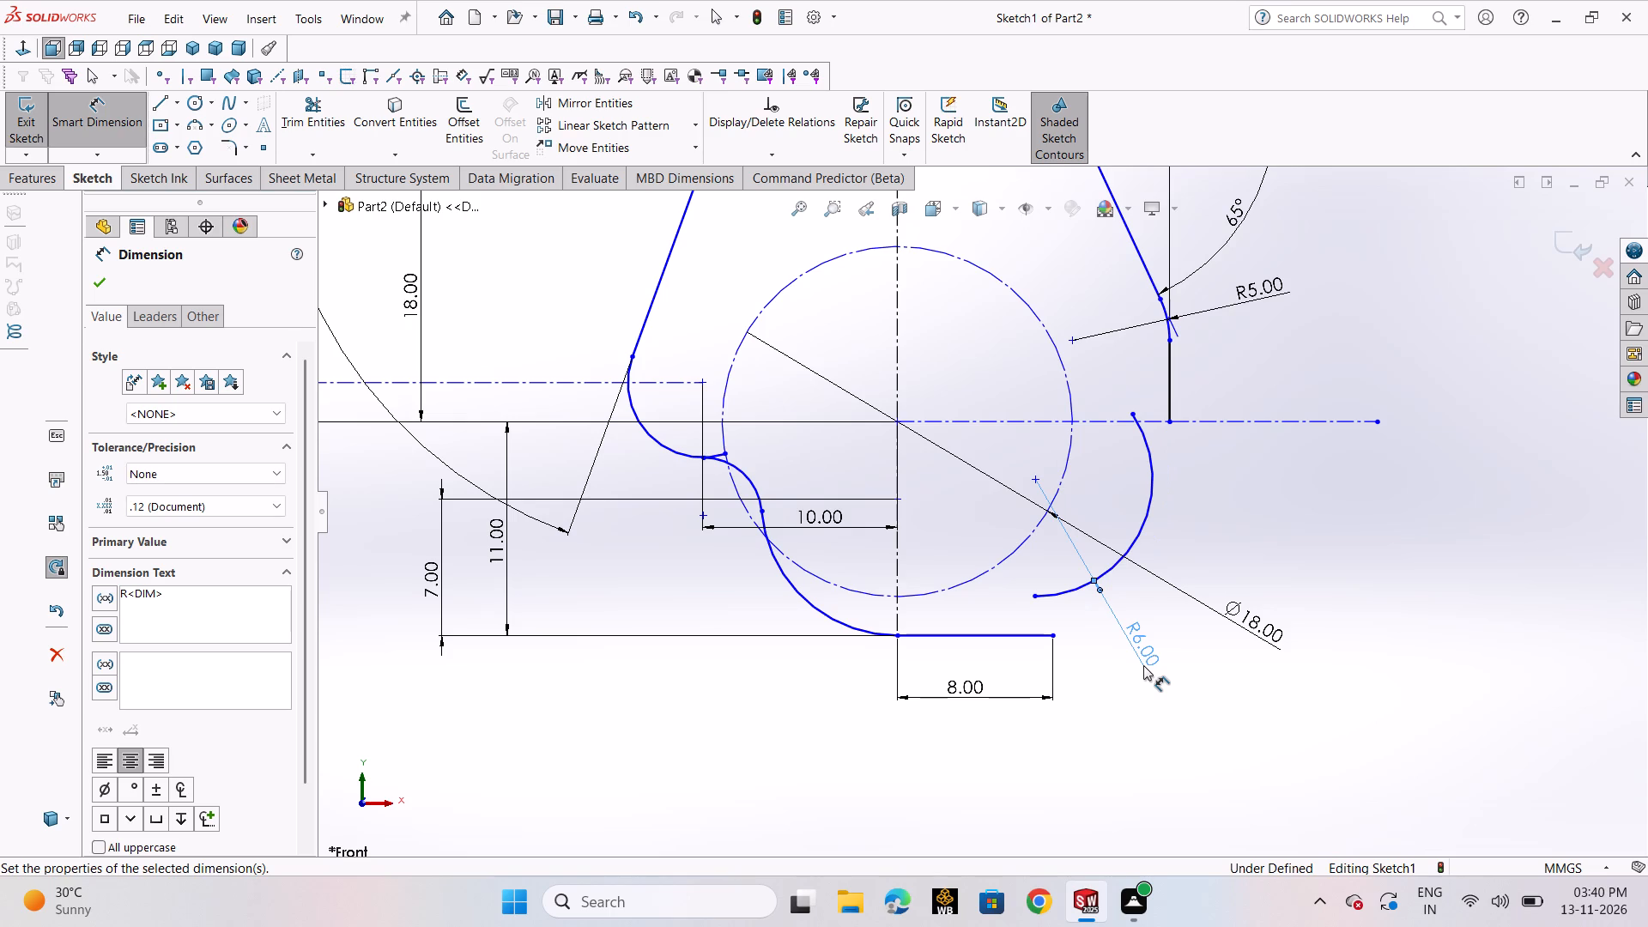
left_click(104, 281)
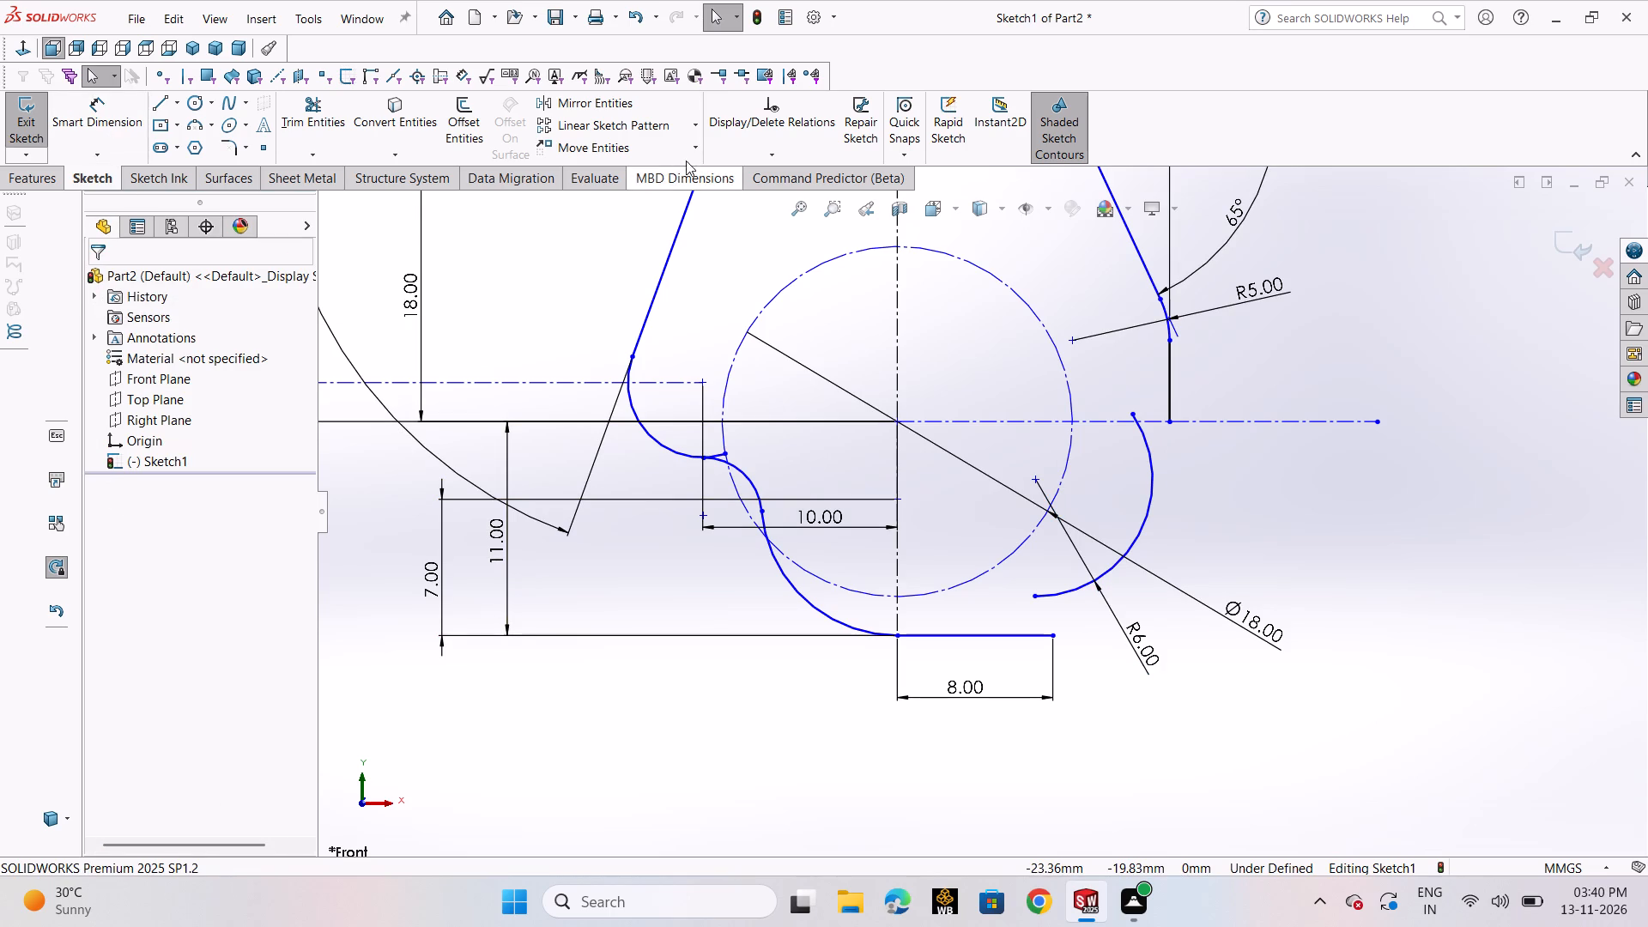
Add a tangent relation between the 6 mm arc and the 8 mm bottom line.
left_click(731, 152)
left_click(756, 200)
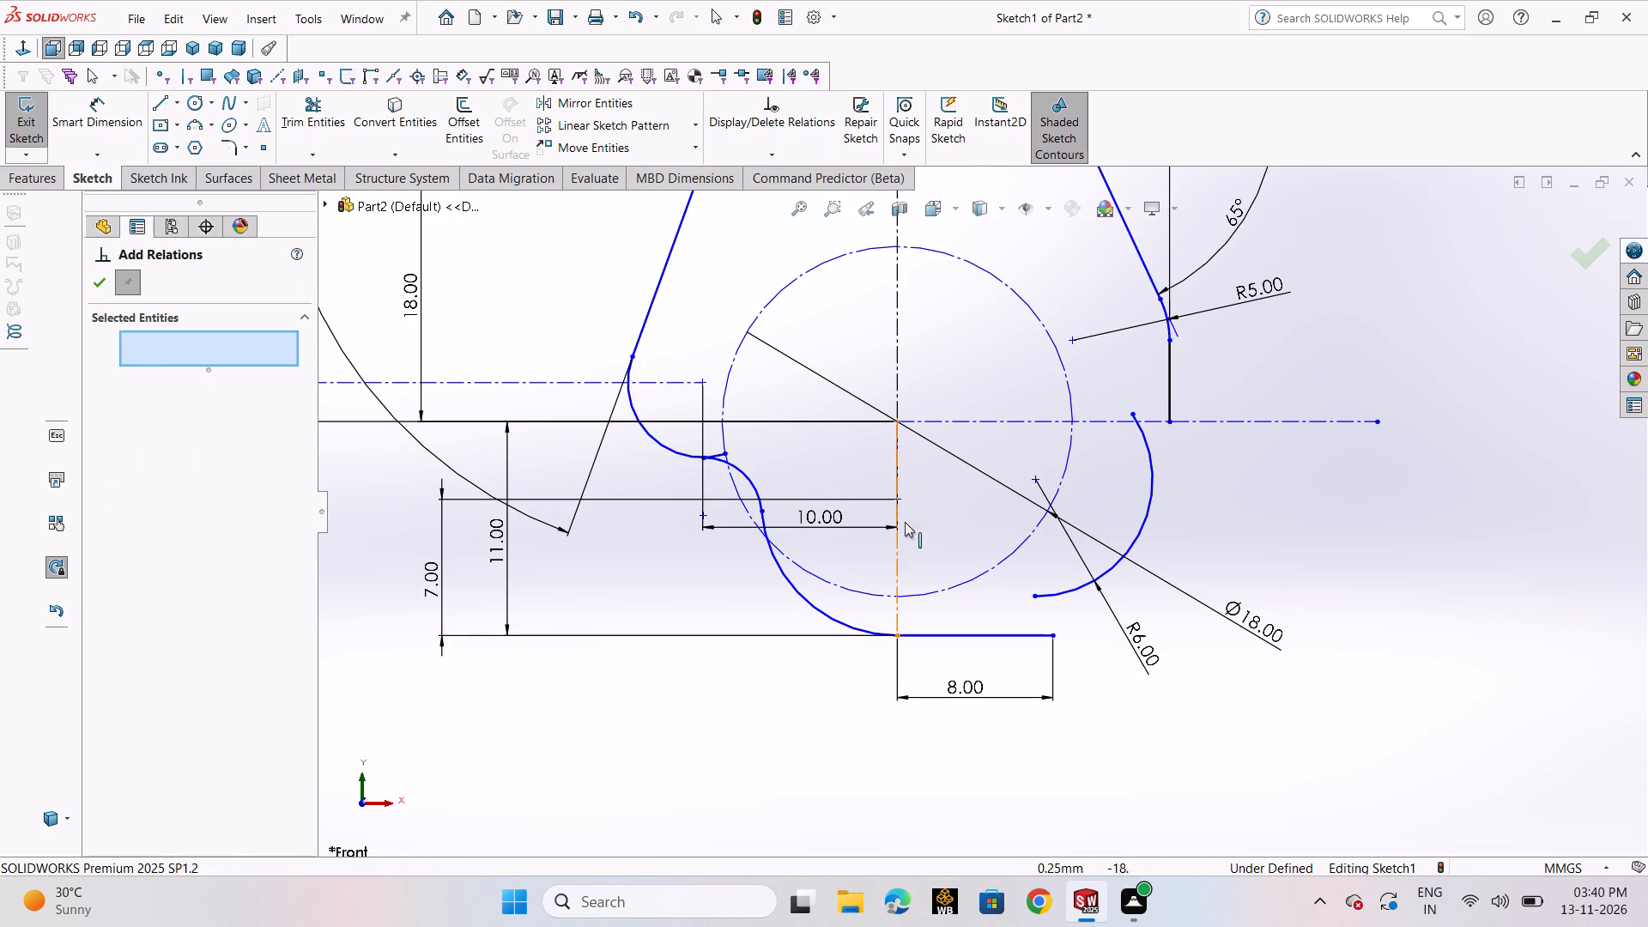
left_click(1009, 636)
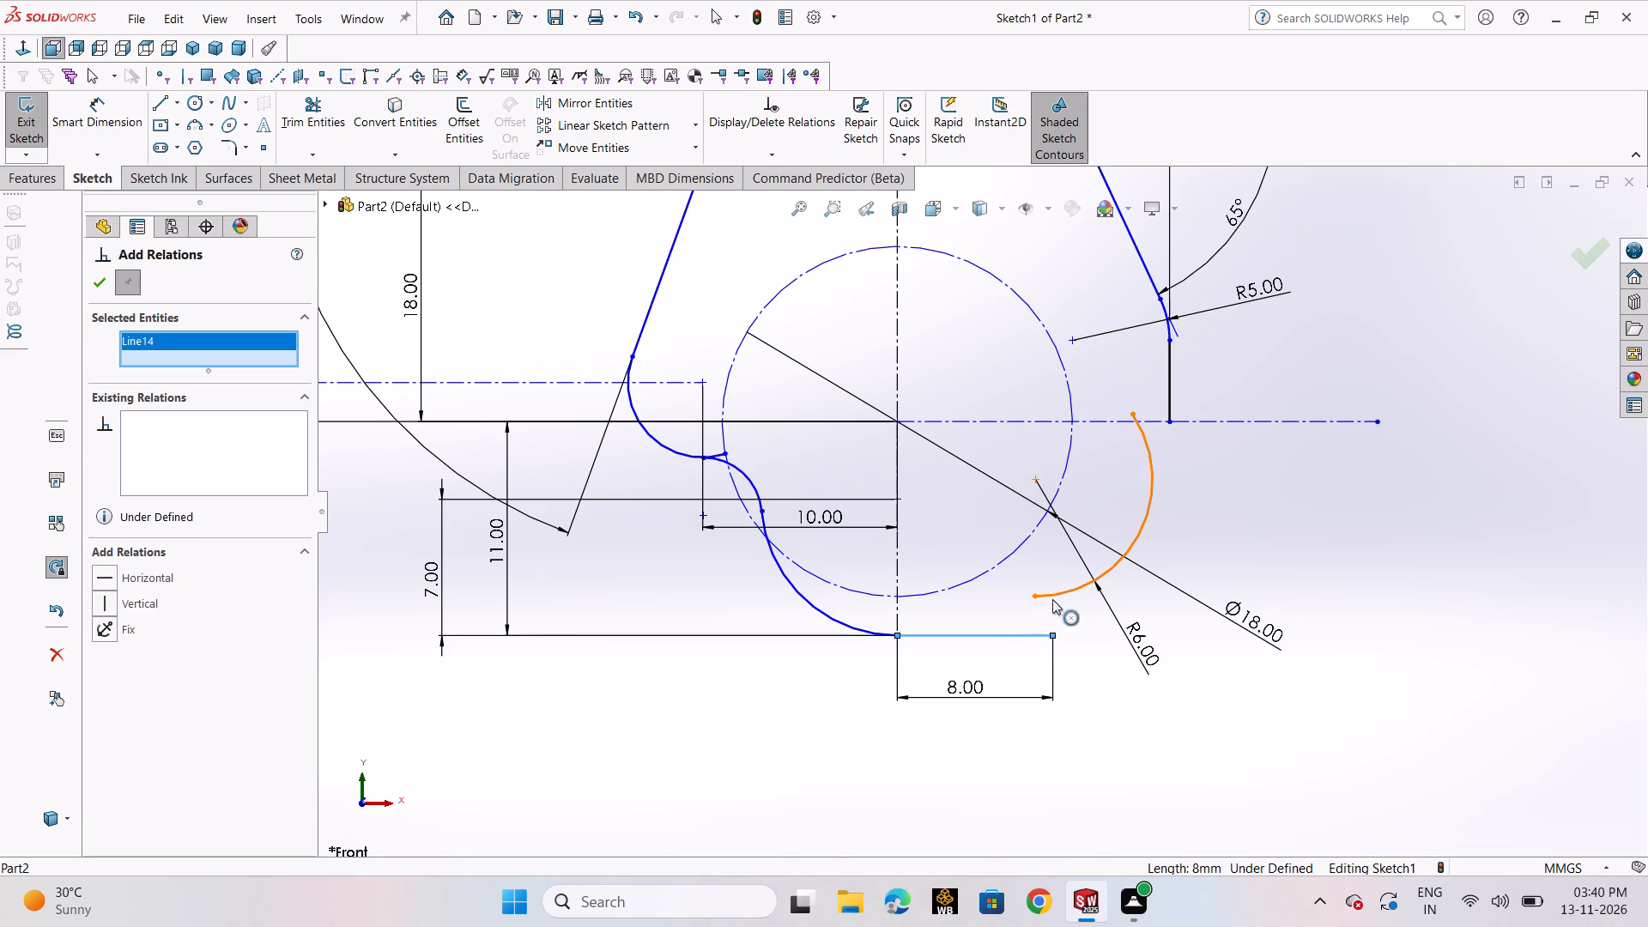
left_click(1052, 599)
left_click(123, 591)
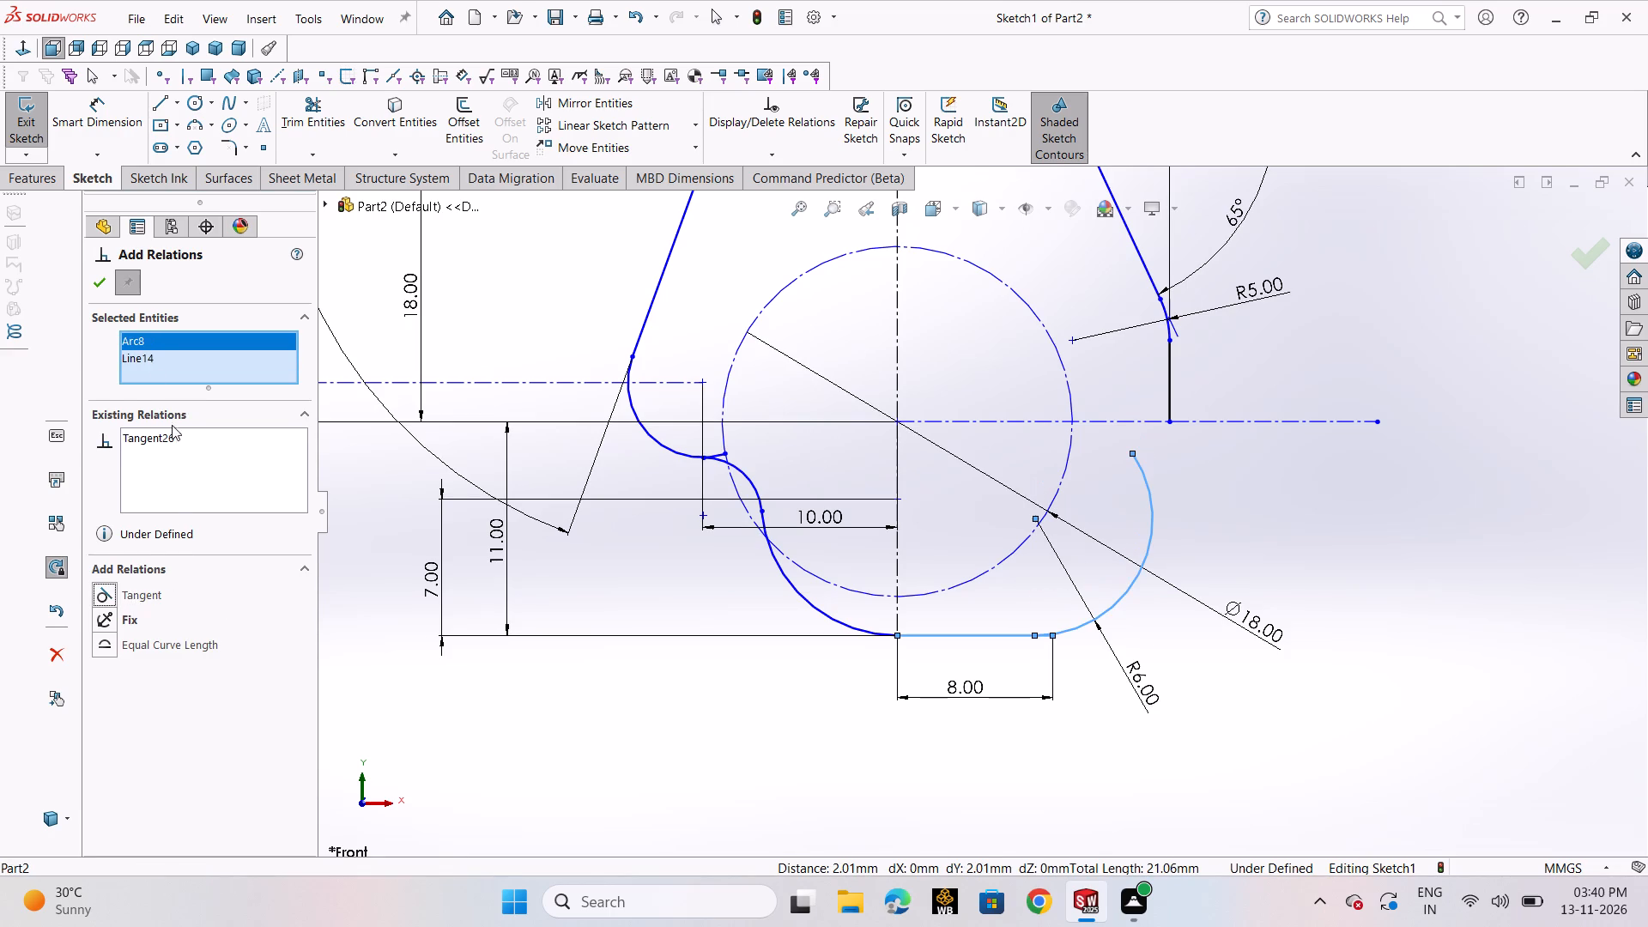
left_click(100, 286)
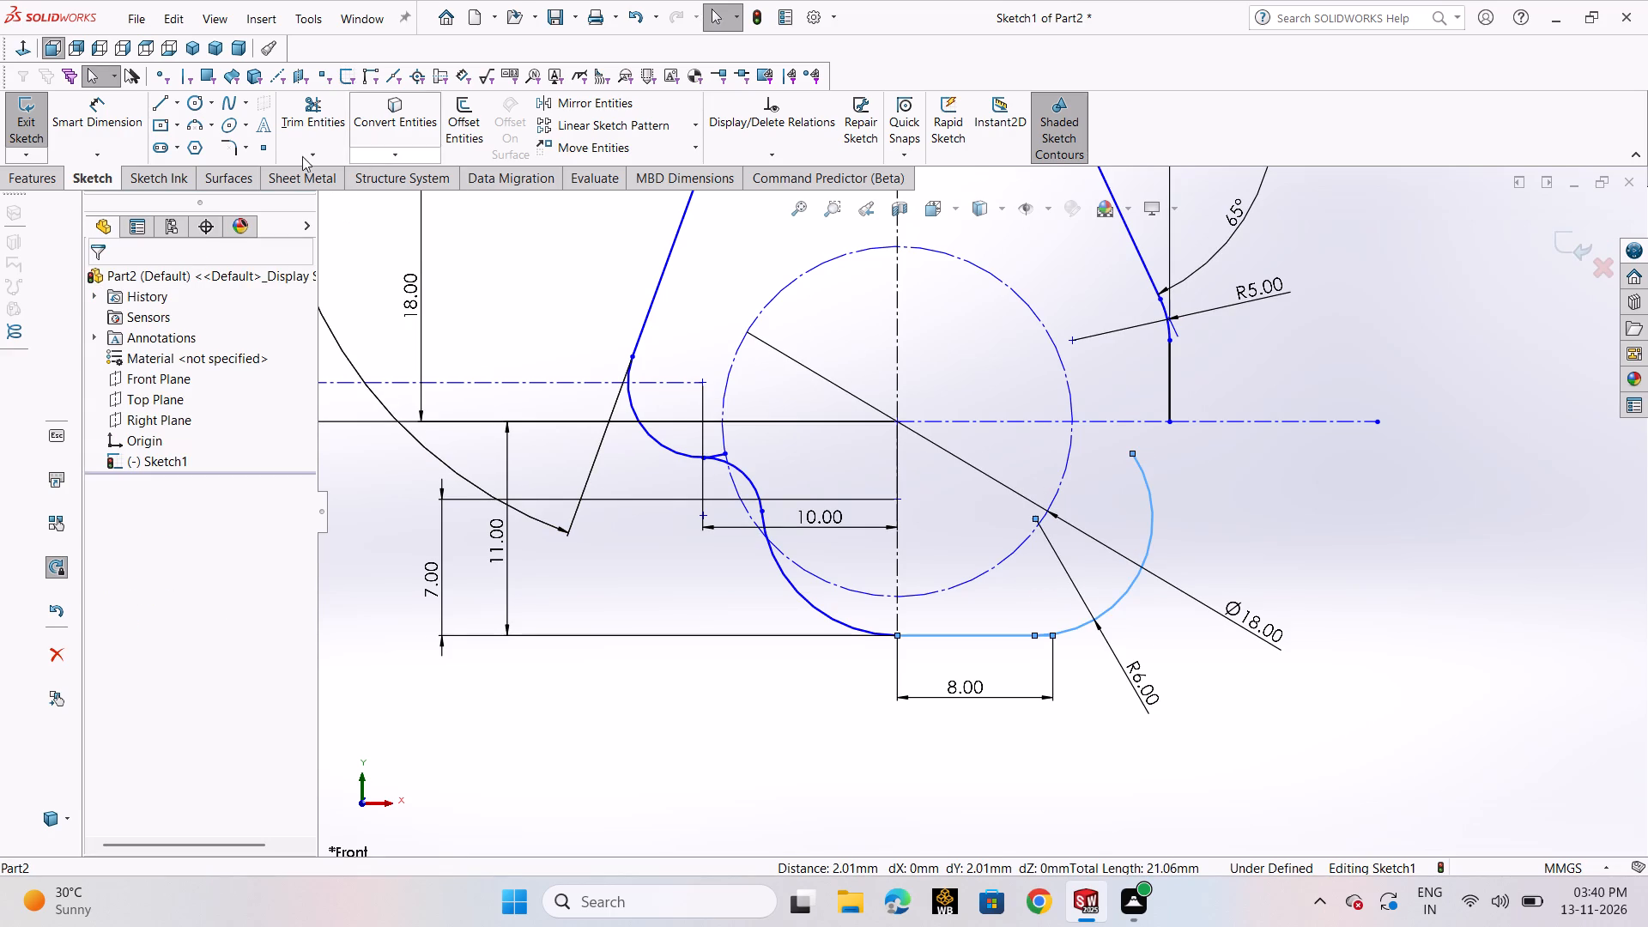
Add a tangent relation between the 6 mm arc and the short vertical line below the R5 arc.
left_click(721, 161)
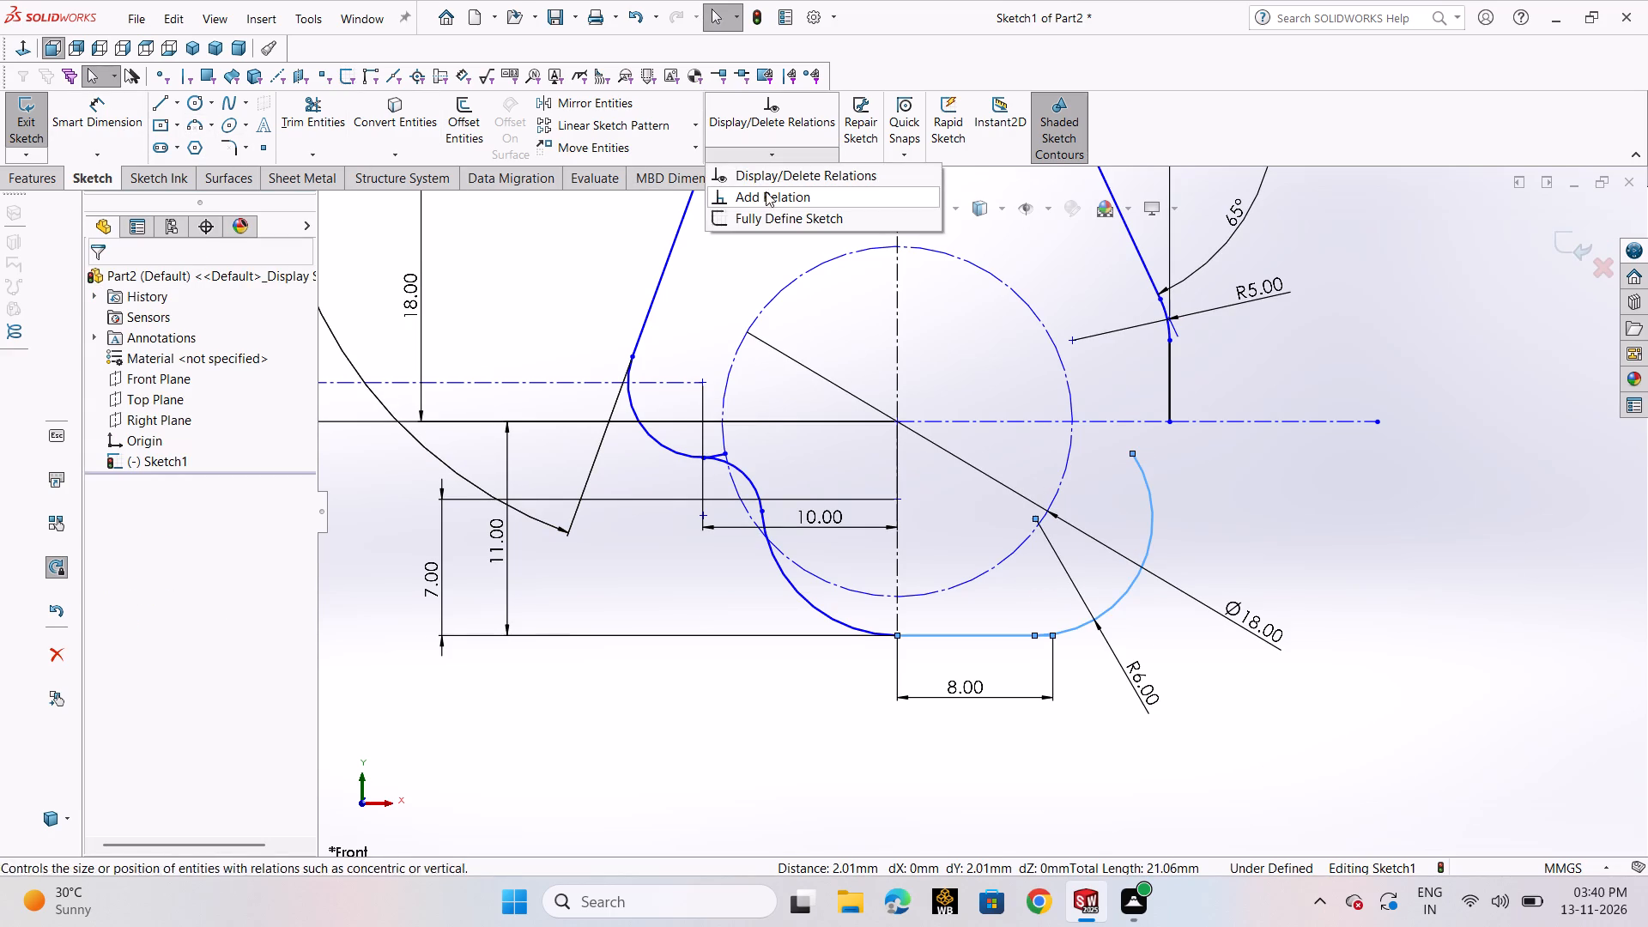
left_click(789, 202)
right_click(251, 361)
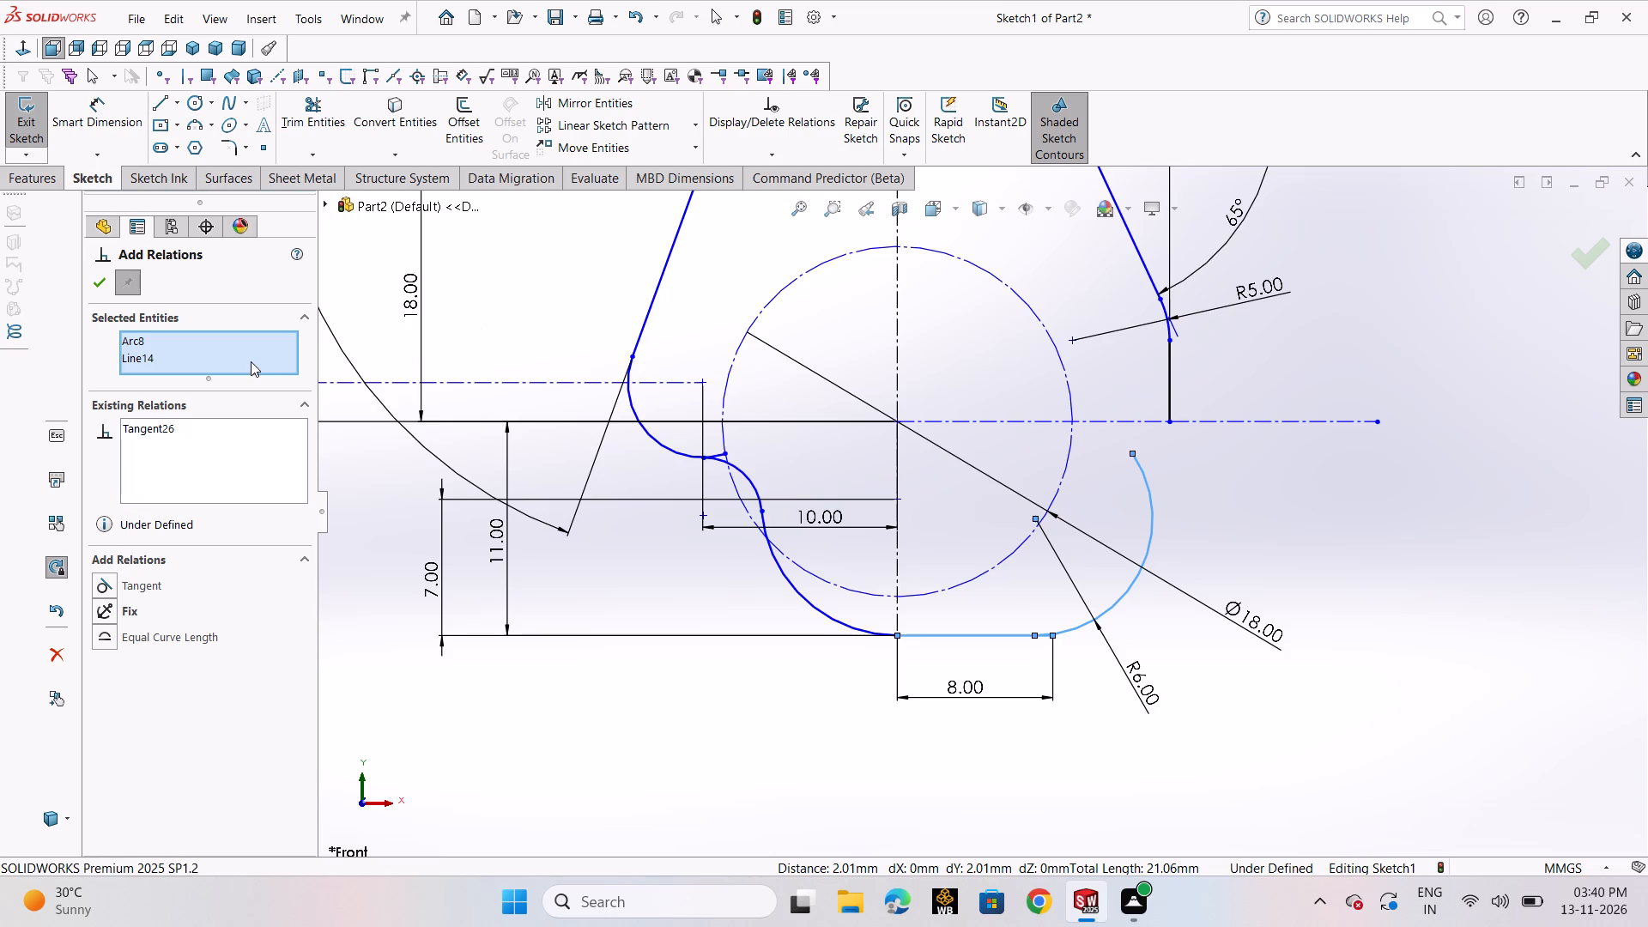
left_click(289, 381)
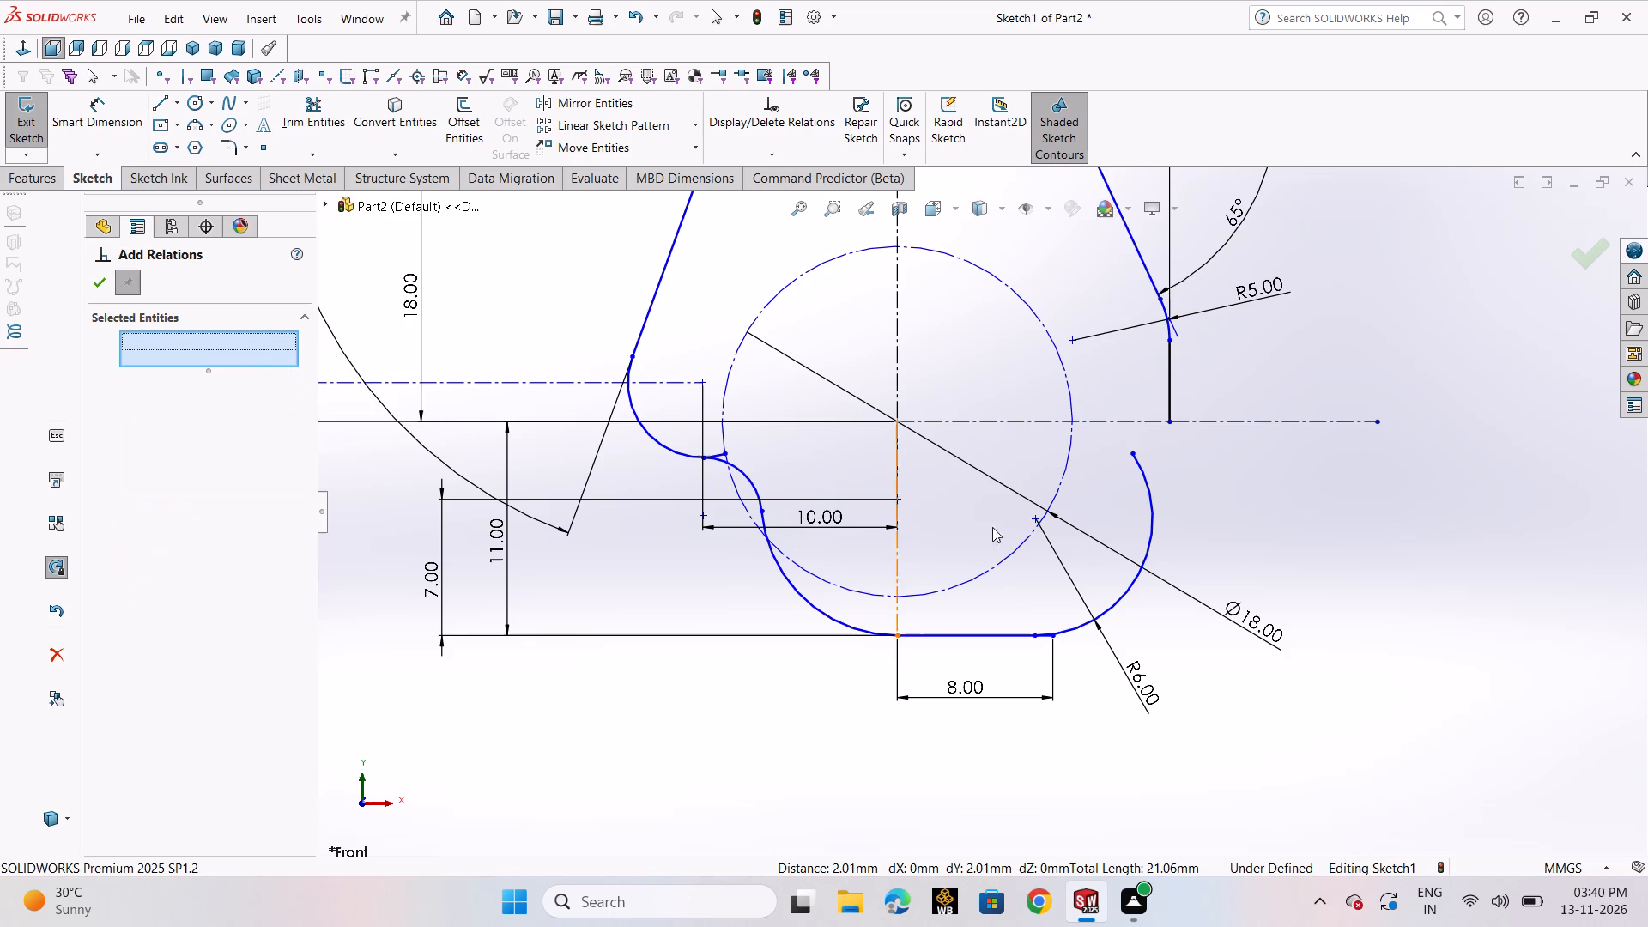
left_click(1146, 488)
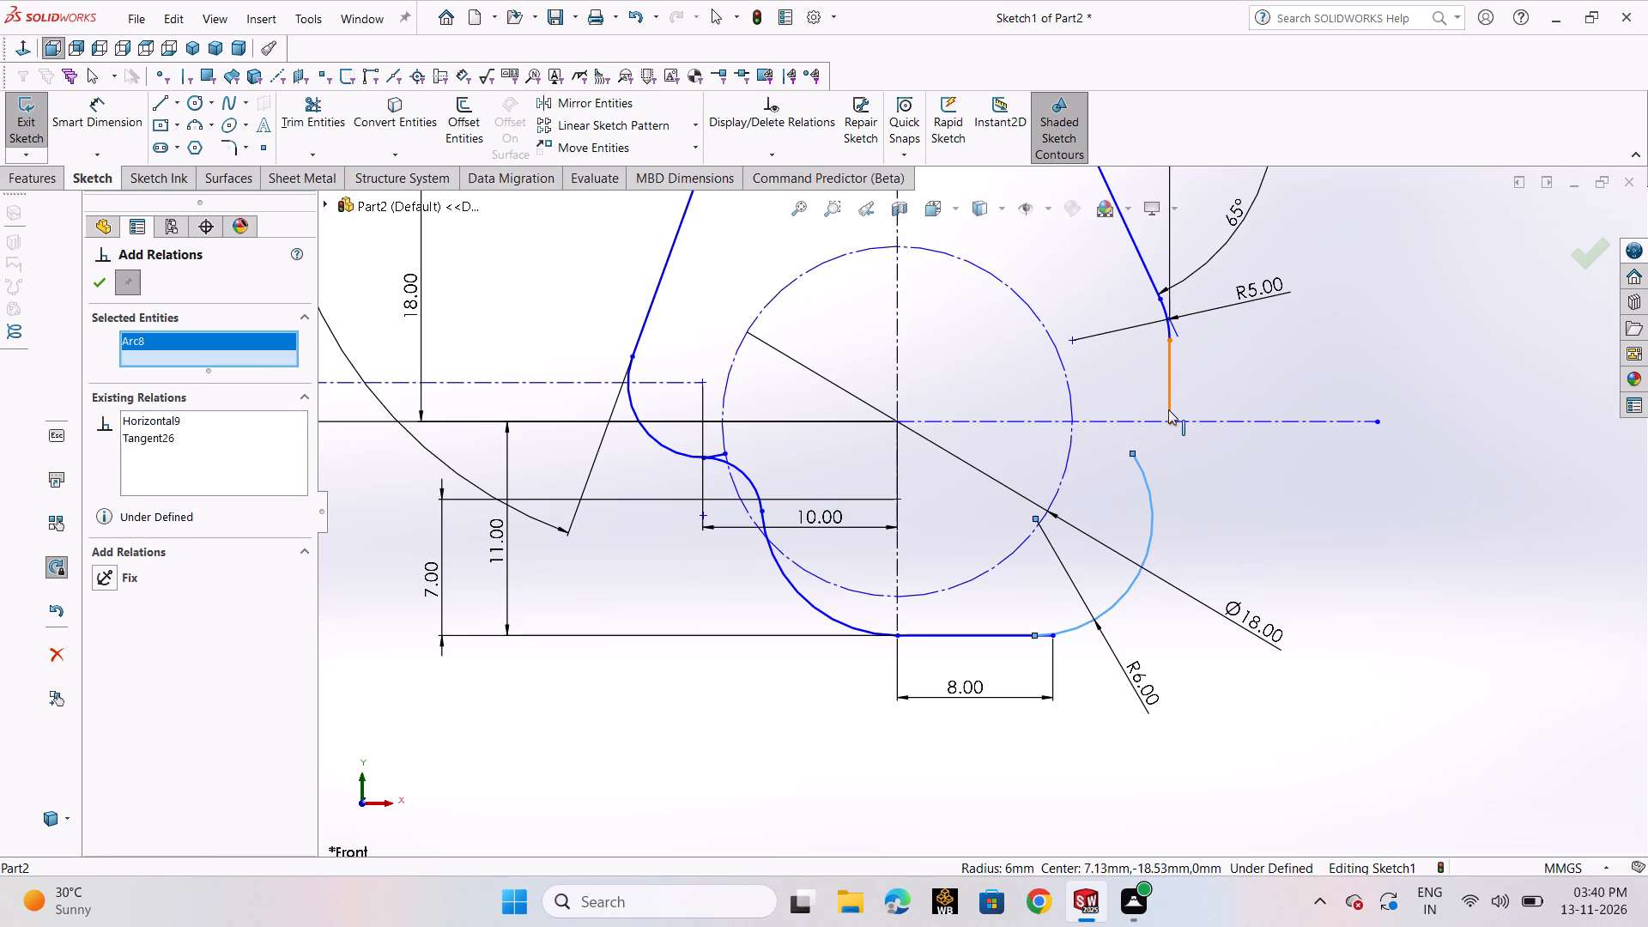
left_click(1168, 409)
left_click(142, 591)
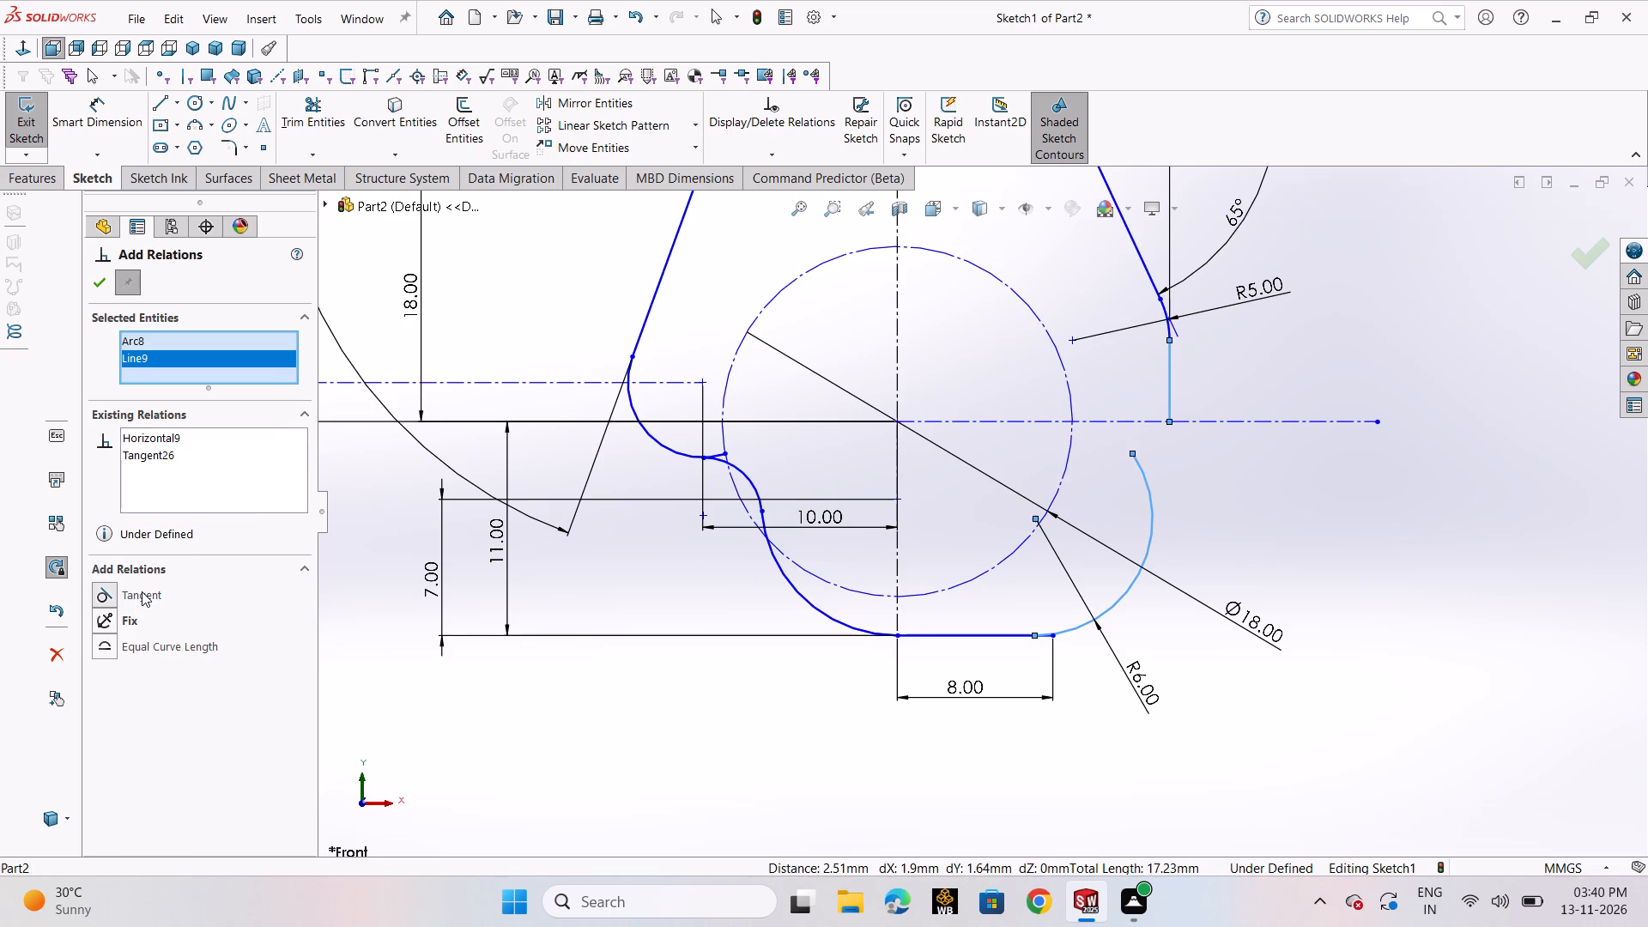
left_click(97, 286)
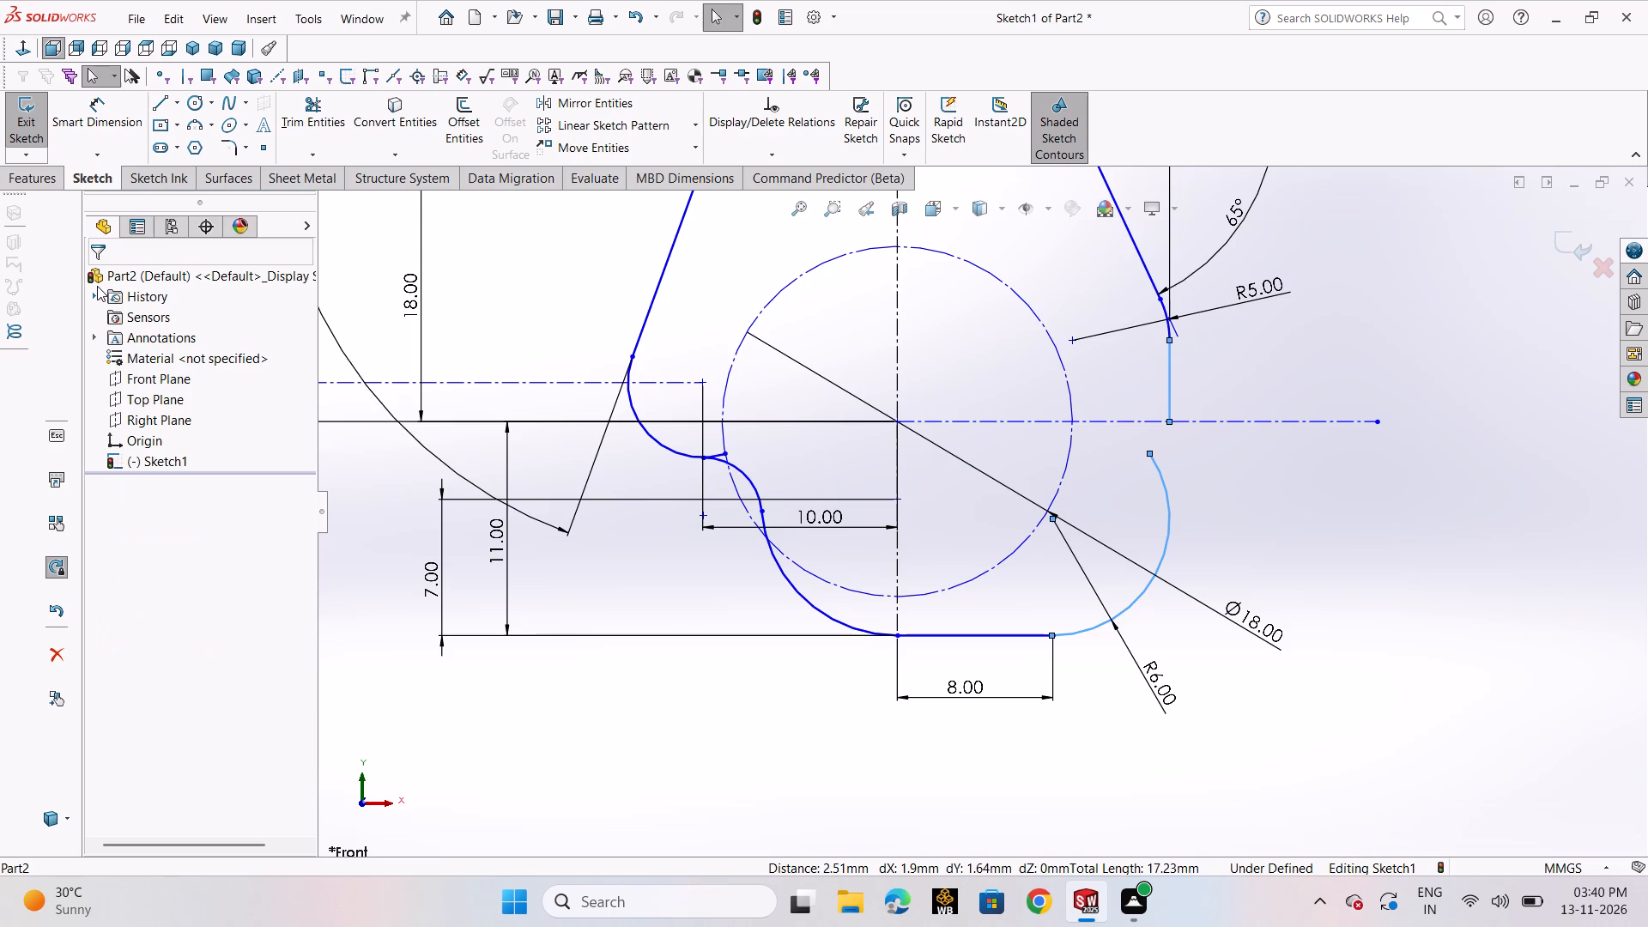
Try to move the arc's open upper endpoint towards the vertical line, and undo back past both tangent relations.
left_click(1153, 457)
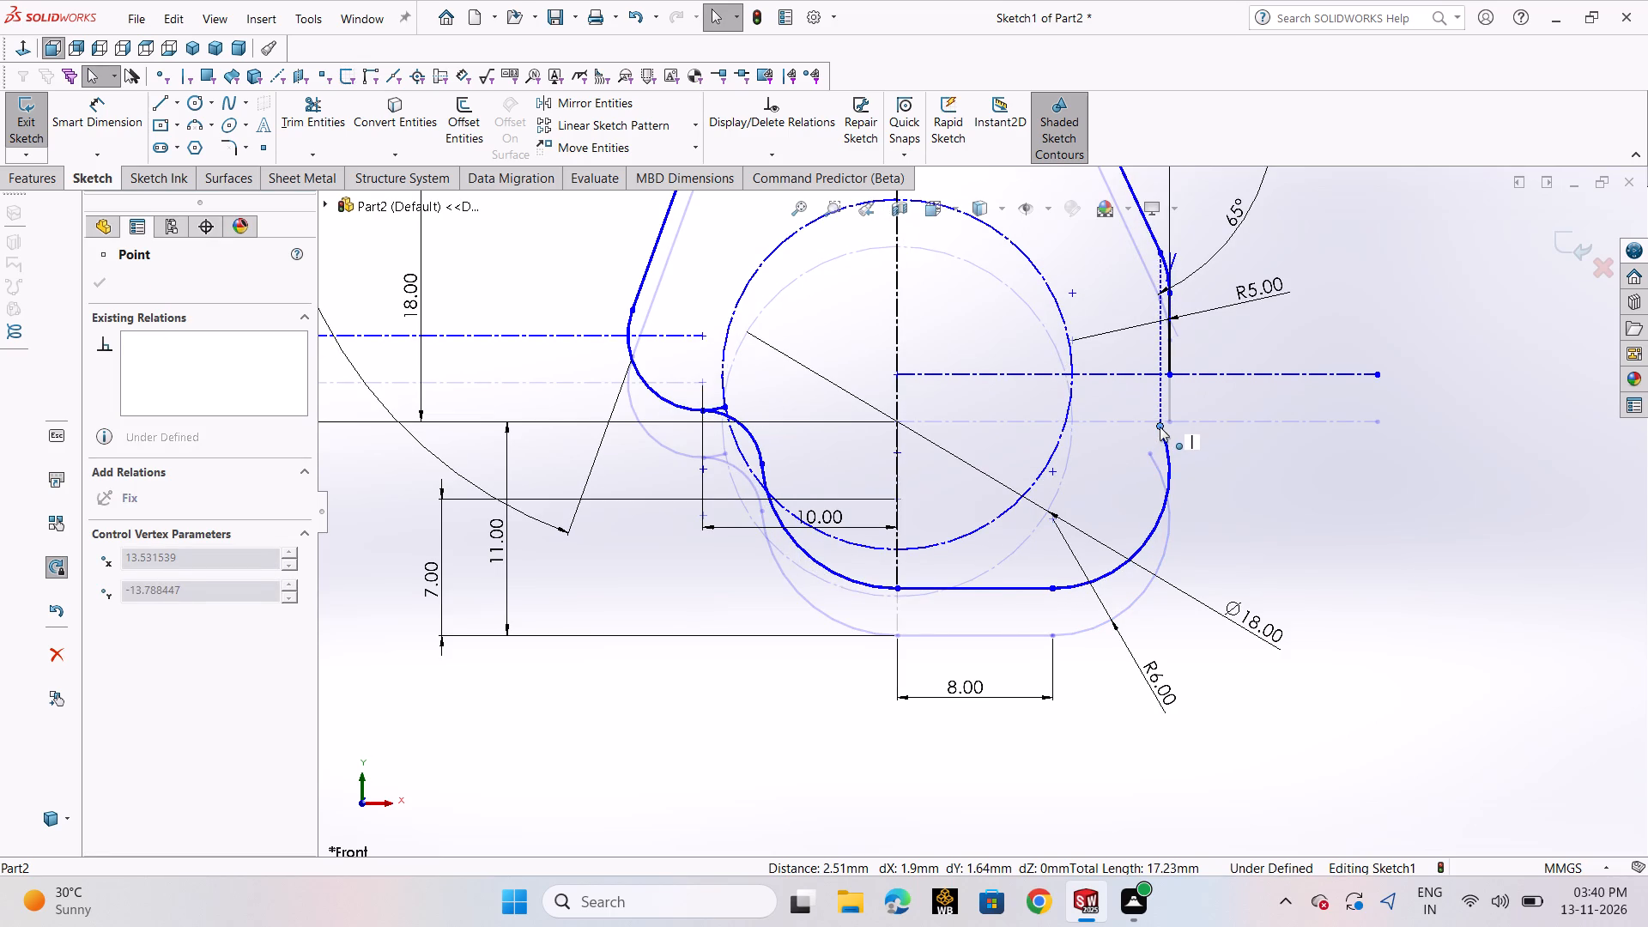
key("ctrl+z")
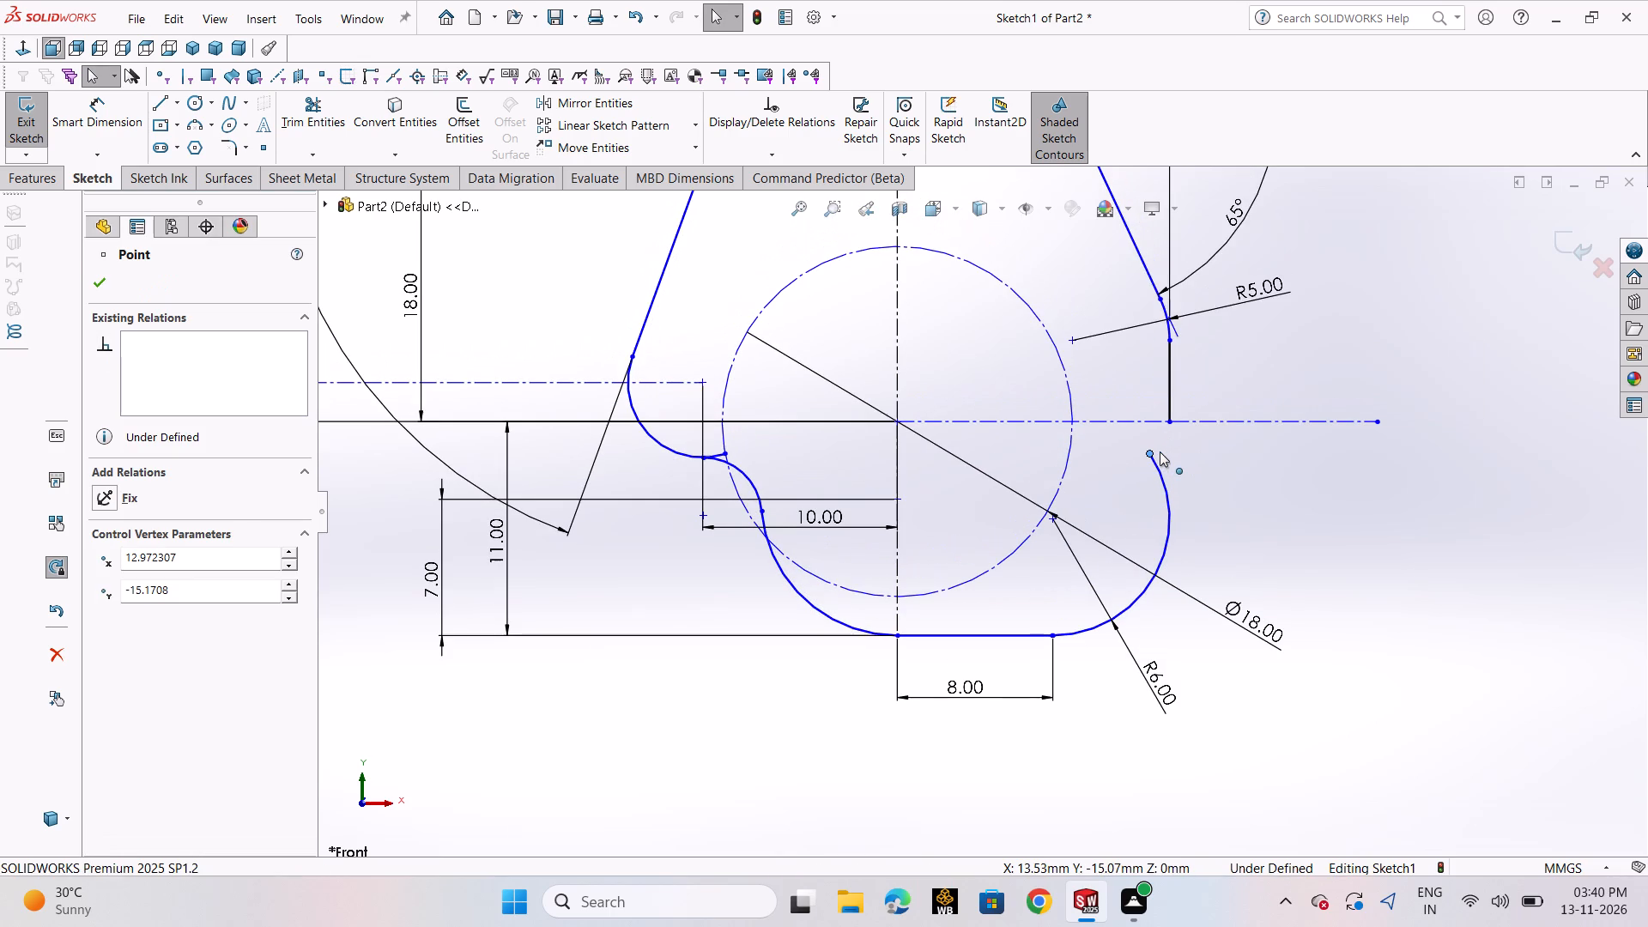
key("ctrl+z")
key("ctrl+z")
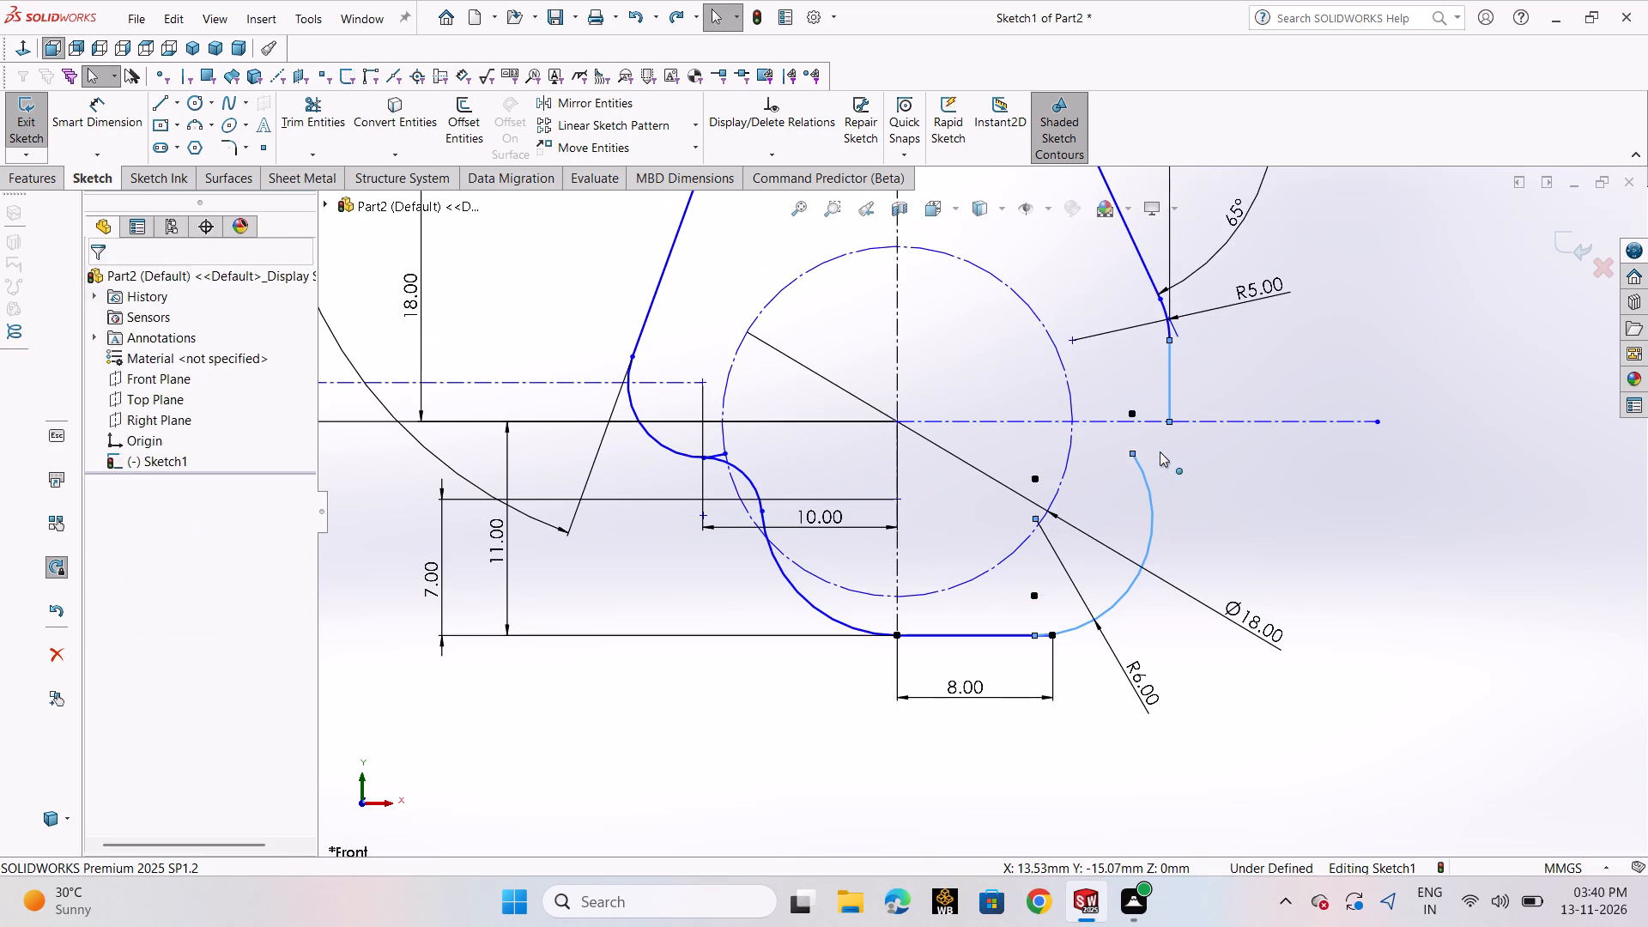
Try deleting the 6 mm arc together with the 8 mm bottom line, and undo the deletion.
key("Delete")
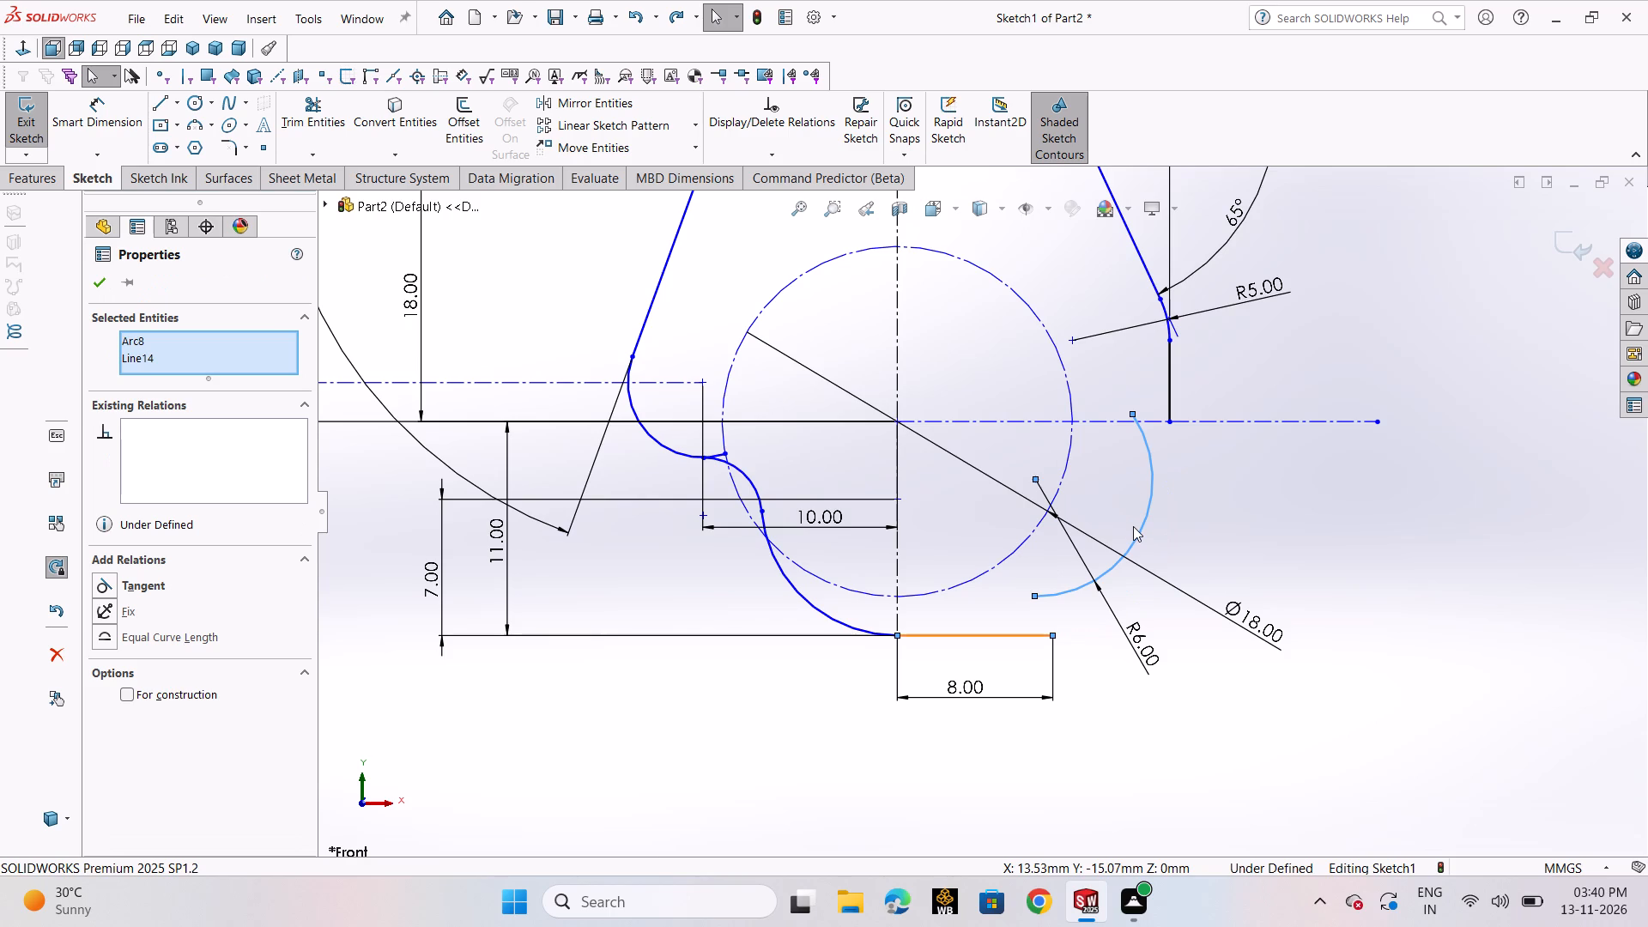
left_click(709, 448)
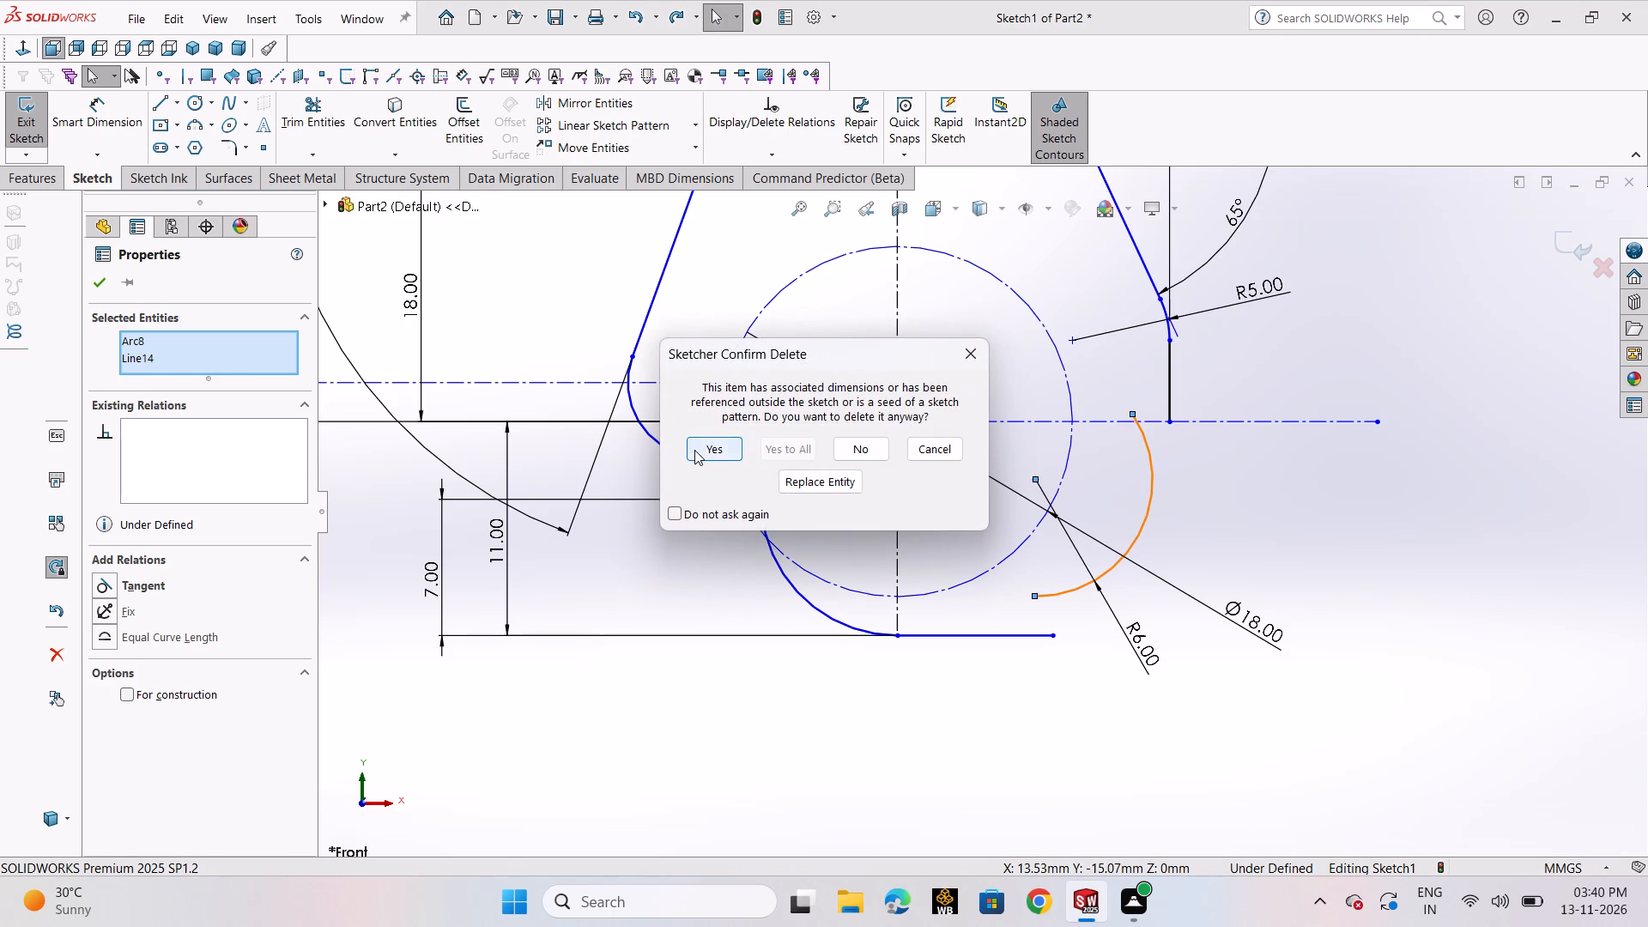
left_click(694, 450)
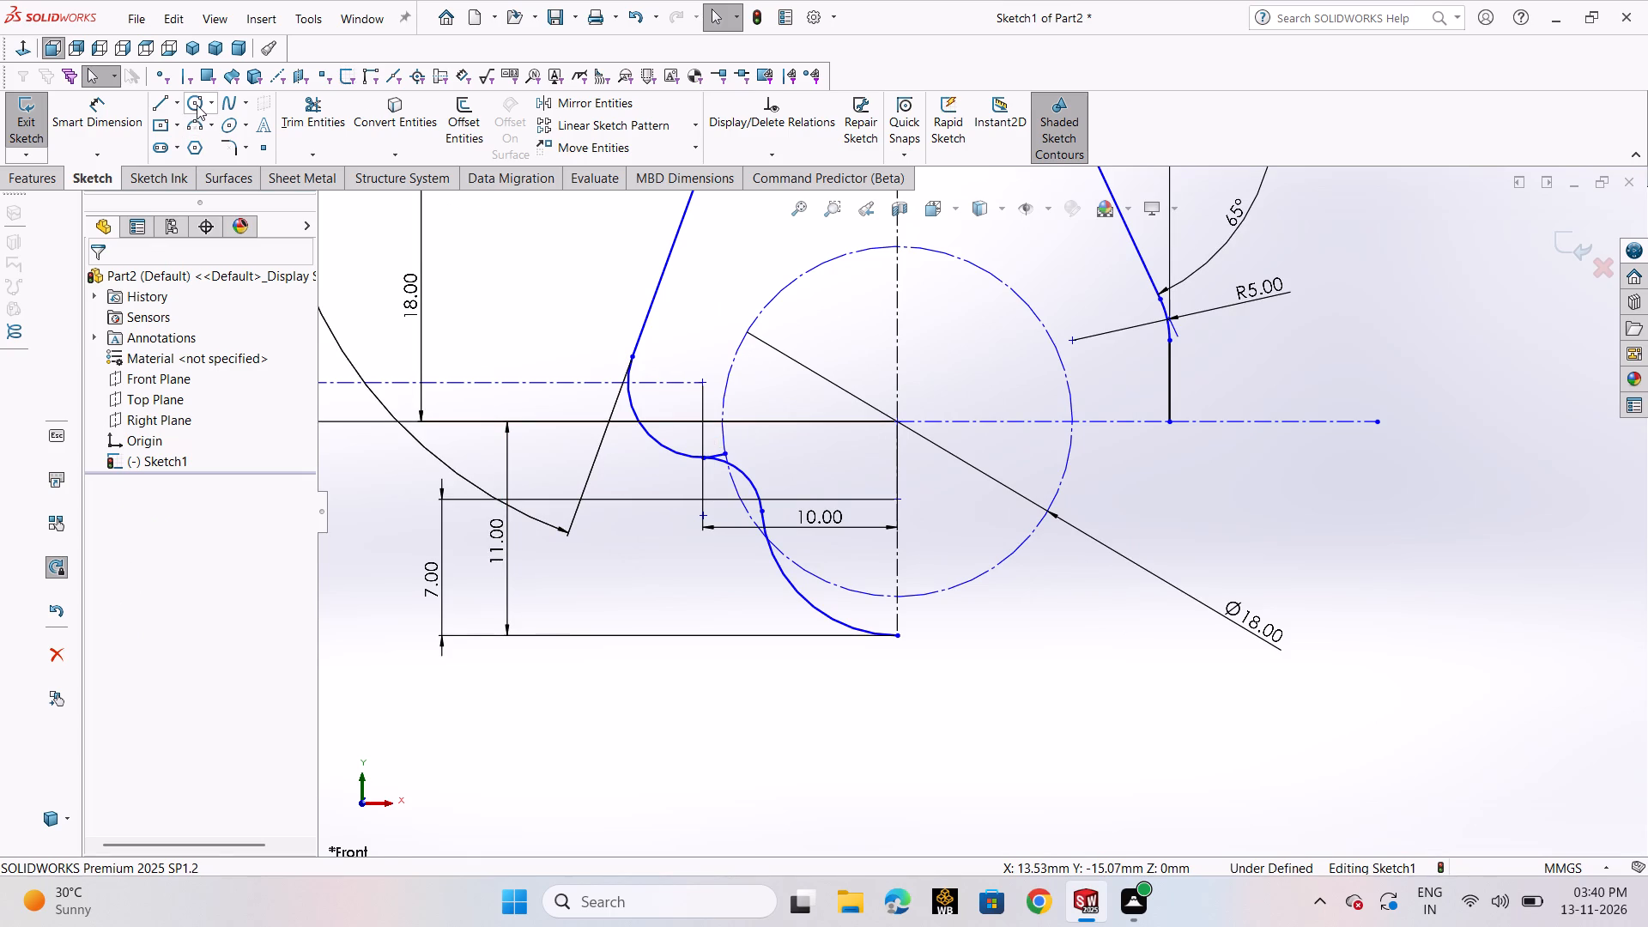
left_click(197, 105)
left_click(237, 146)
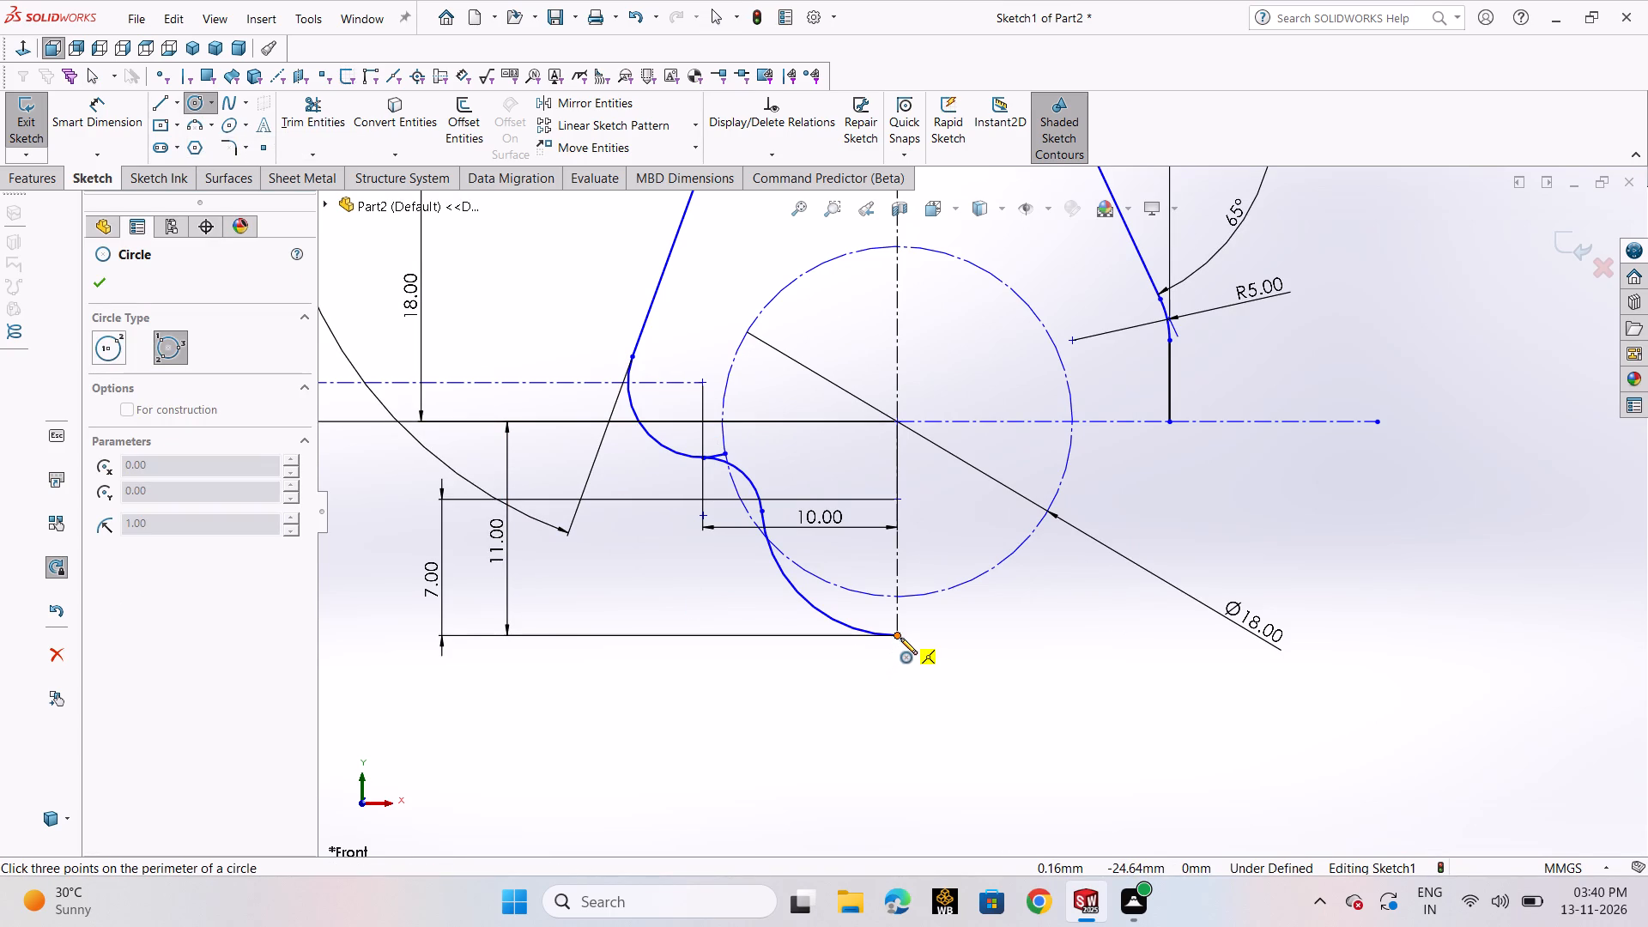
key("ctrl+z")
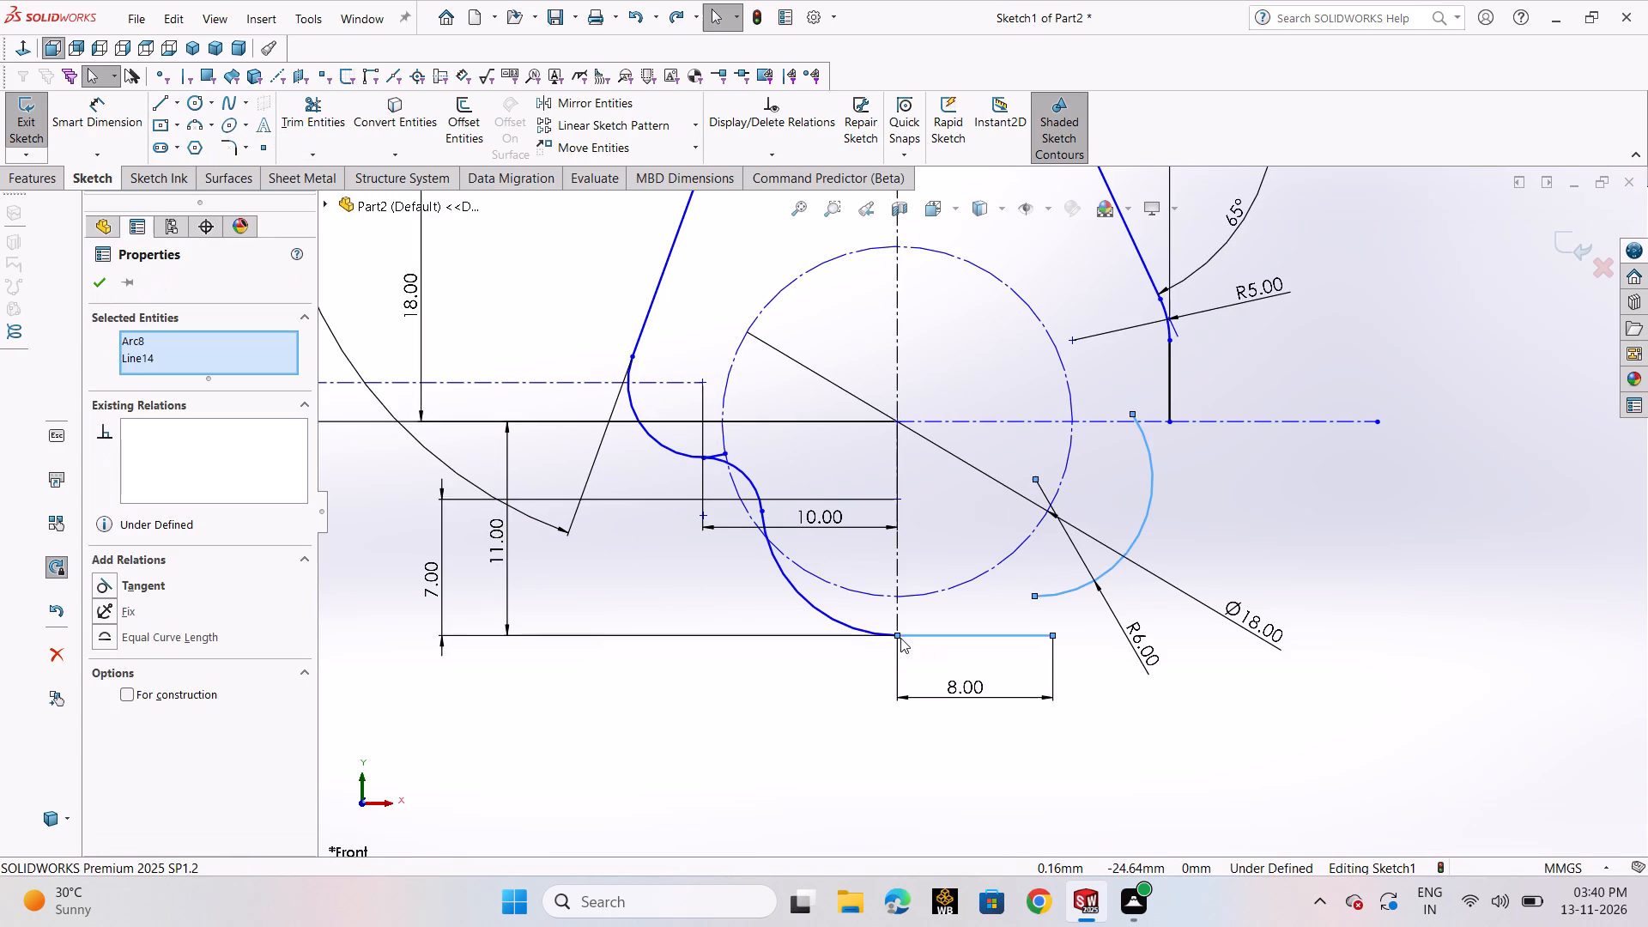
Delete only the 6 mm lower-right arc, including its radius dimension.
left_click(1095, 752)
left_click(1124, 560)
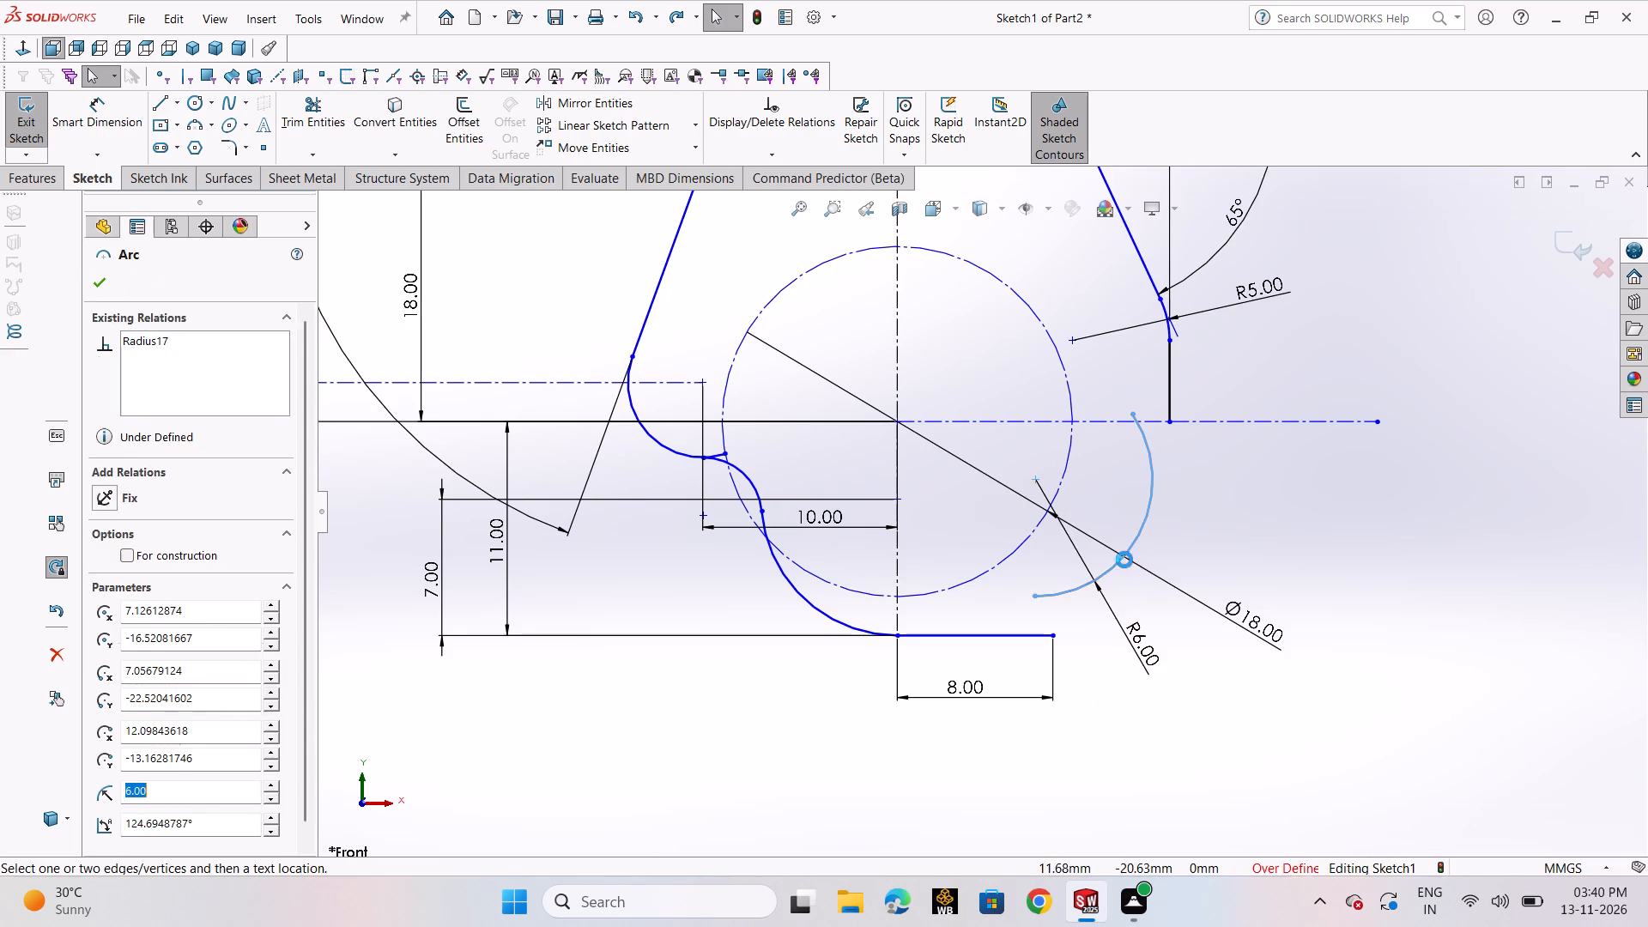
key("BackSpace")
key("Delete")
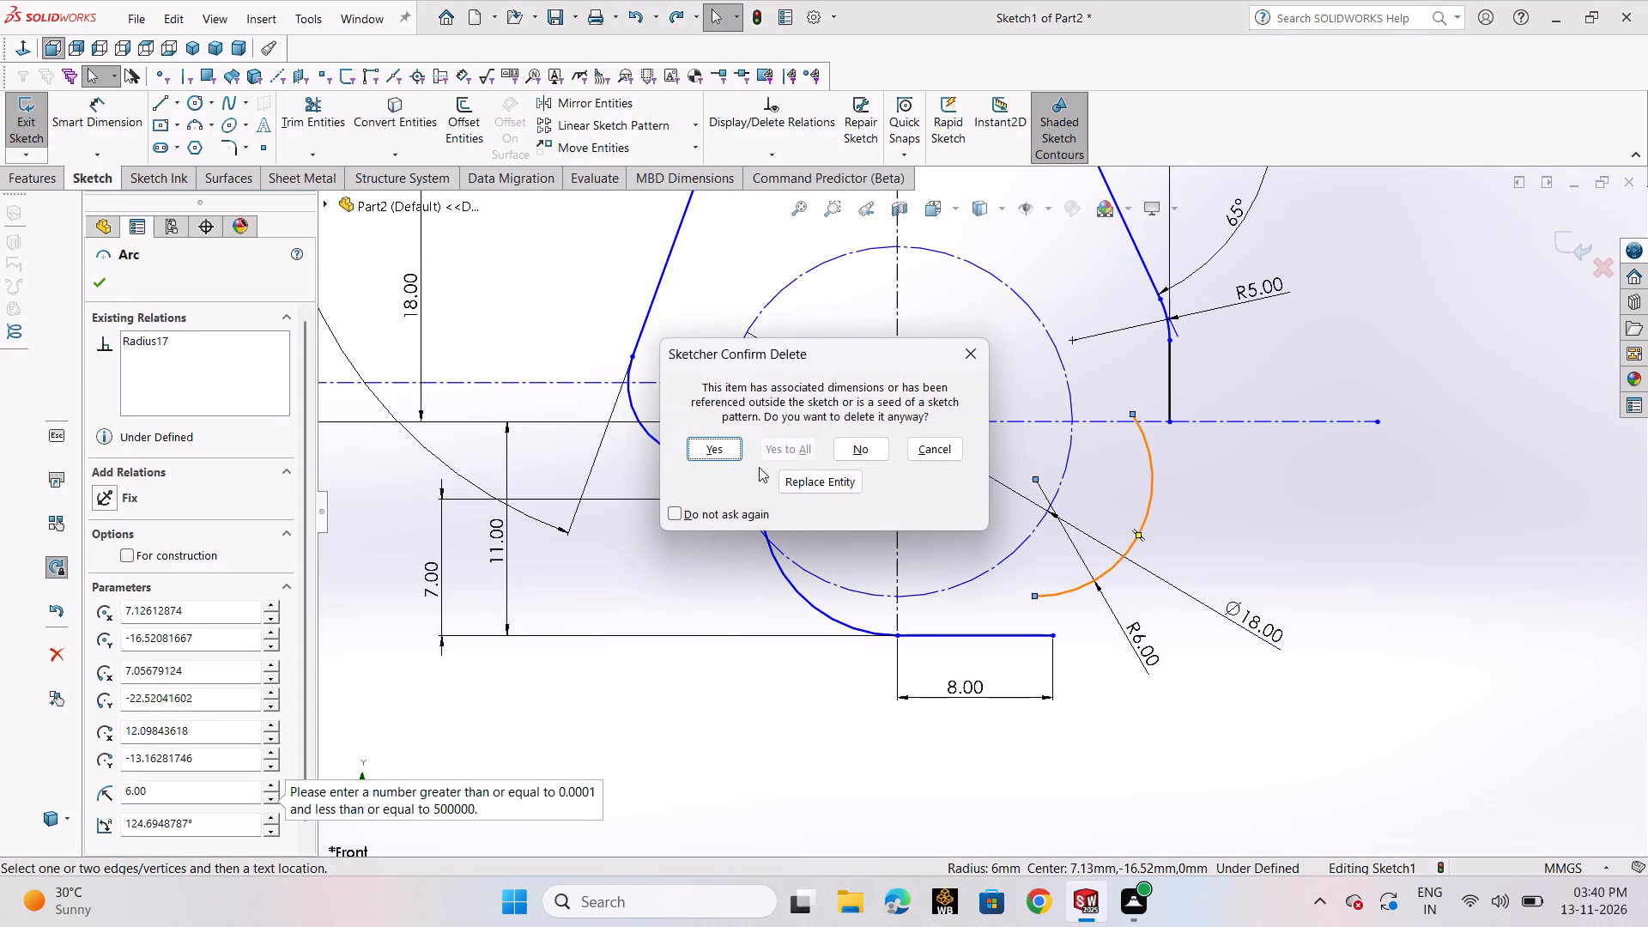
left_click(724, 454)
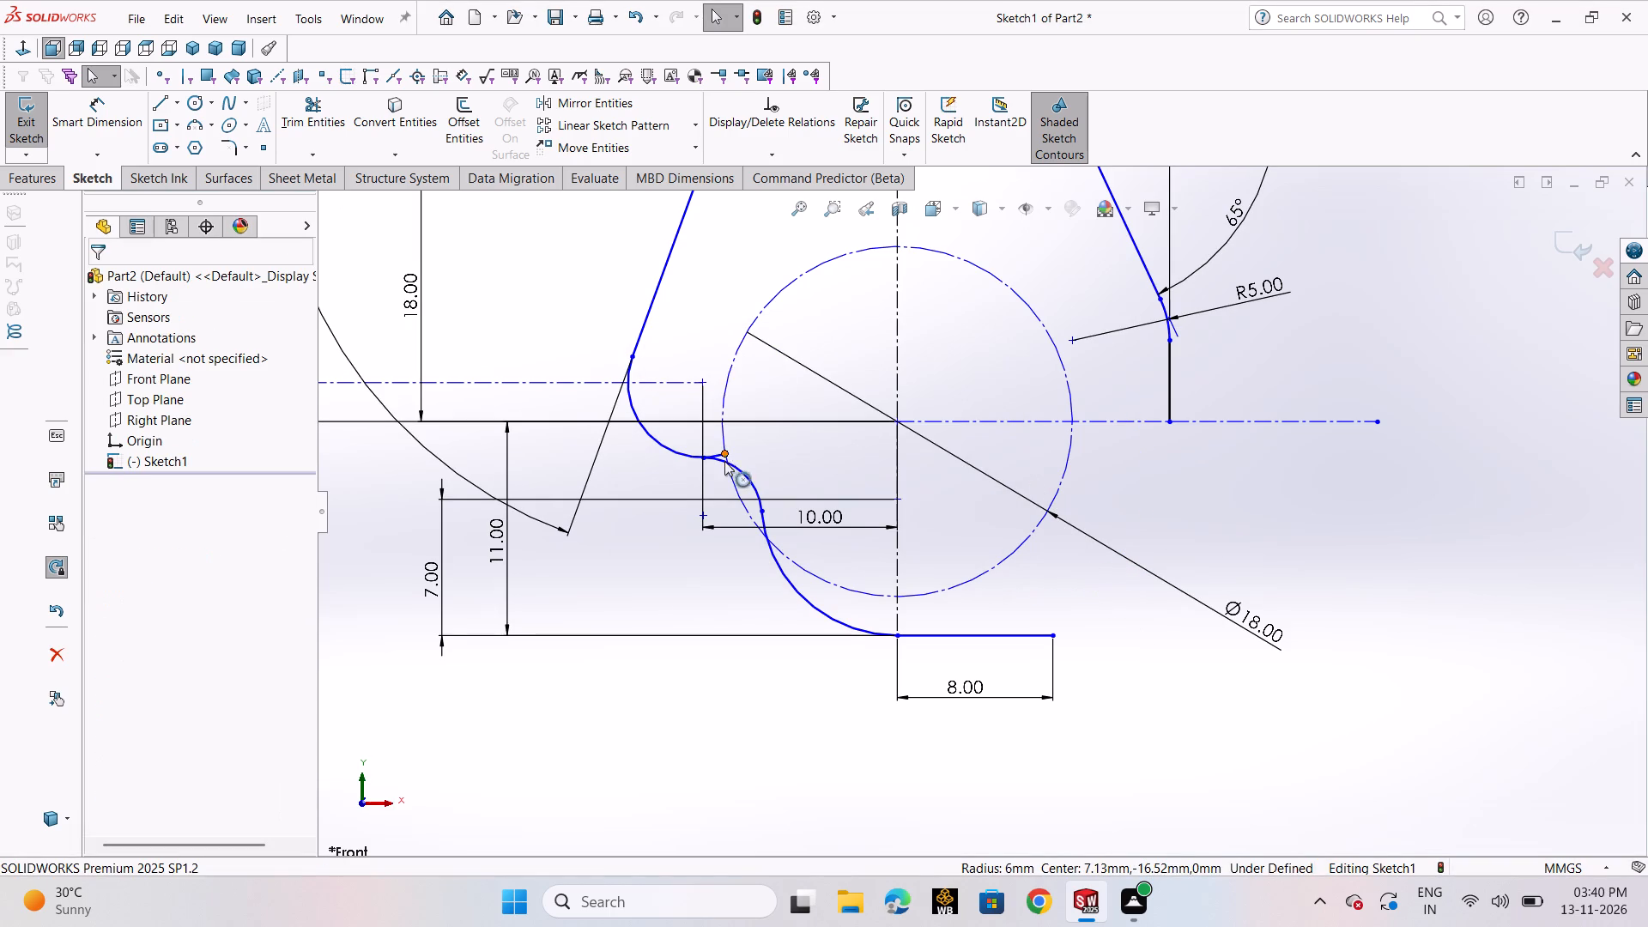
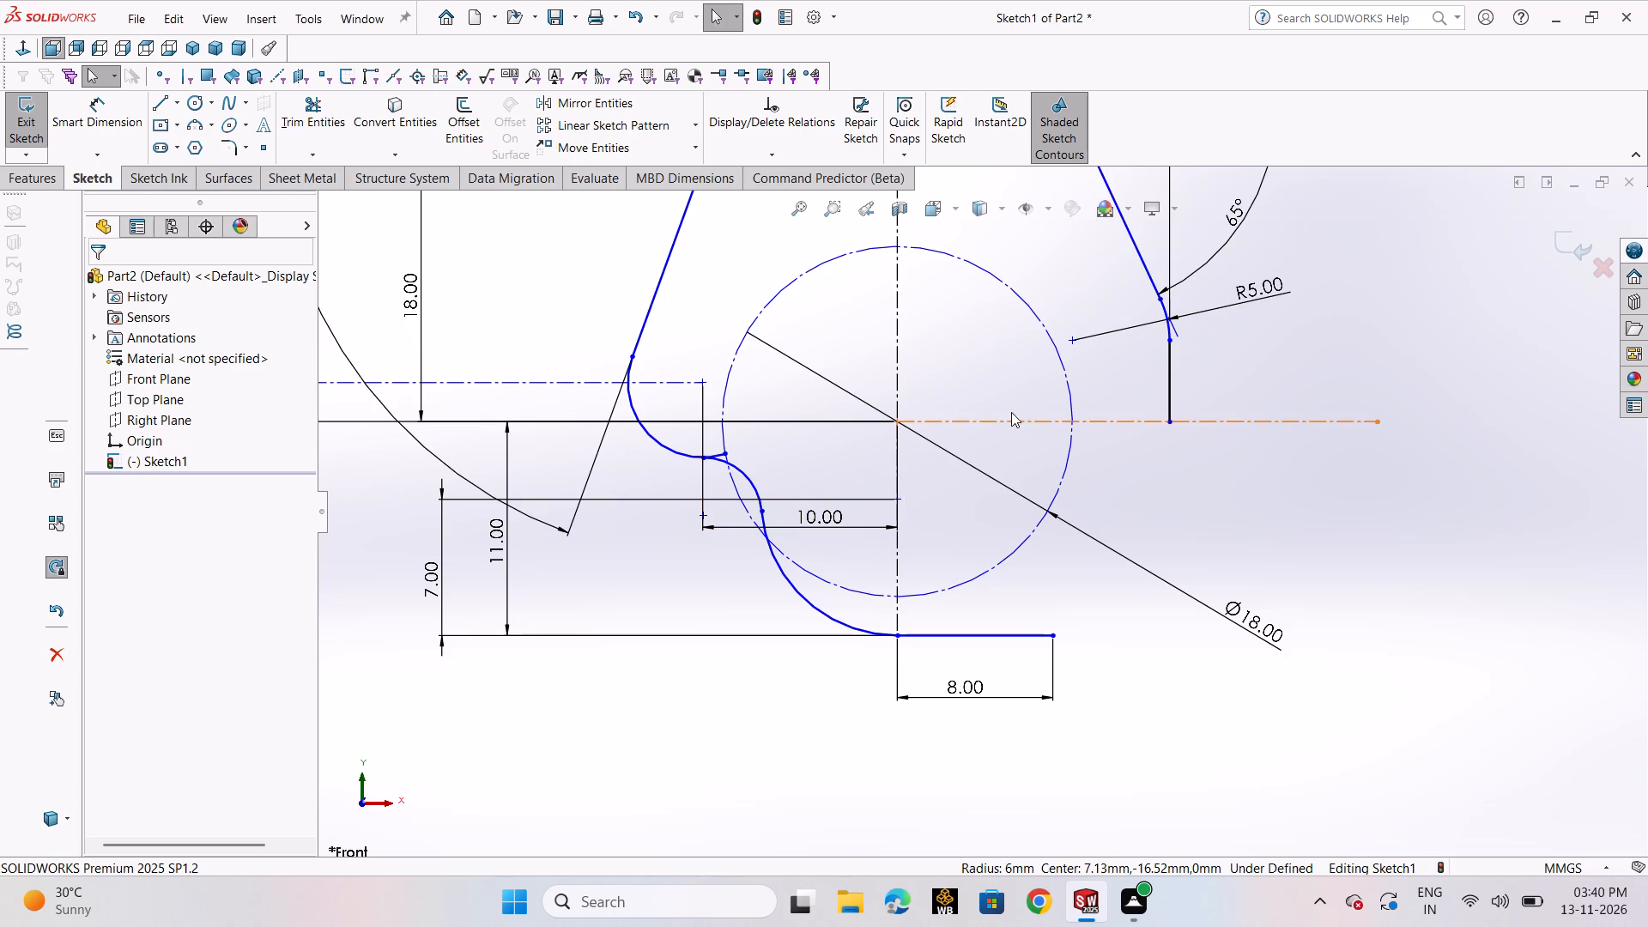
Set the length of the profile's bottom horizontal line to 4 mm.
double_click(966, 682)
key("4")
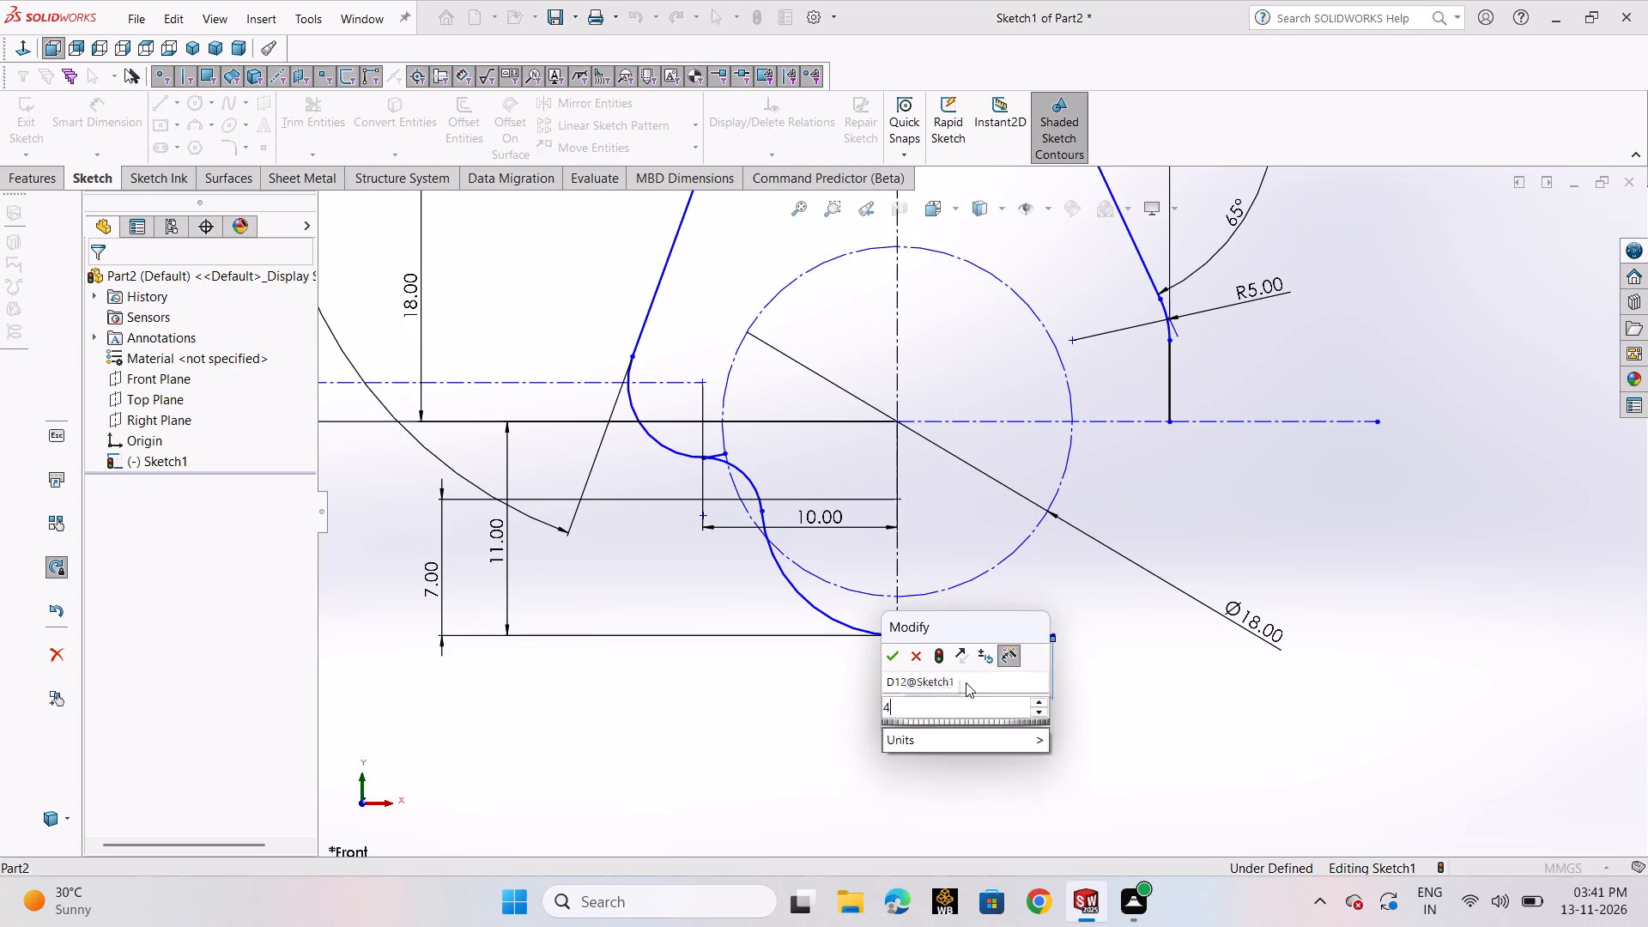
key("Return")
left_click(103, 277)
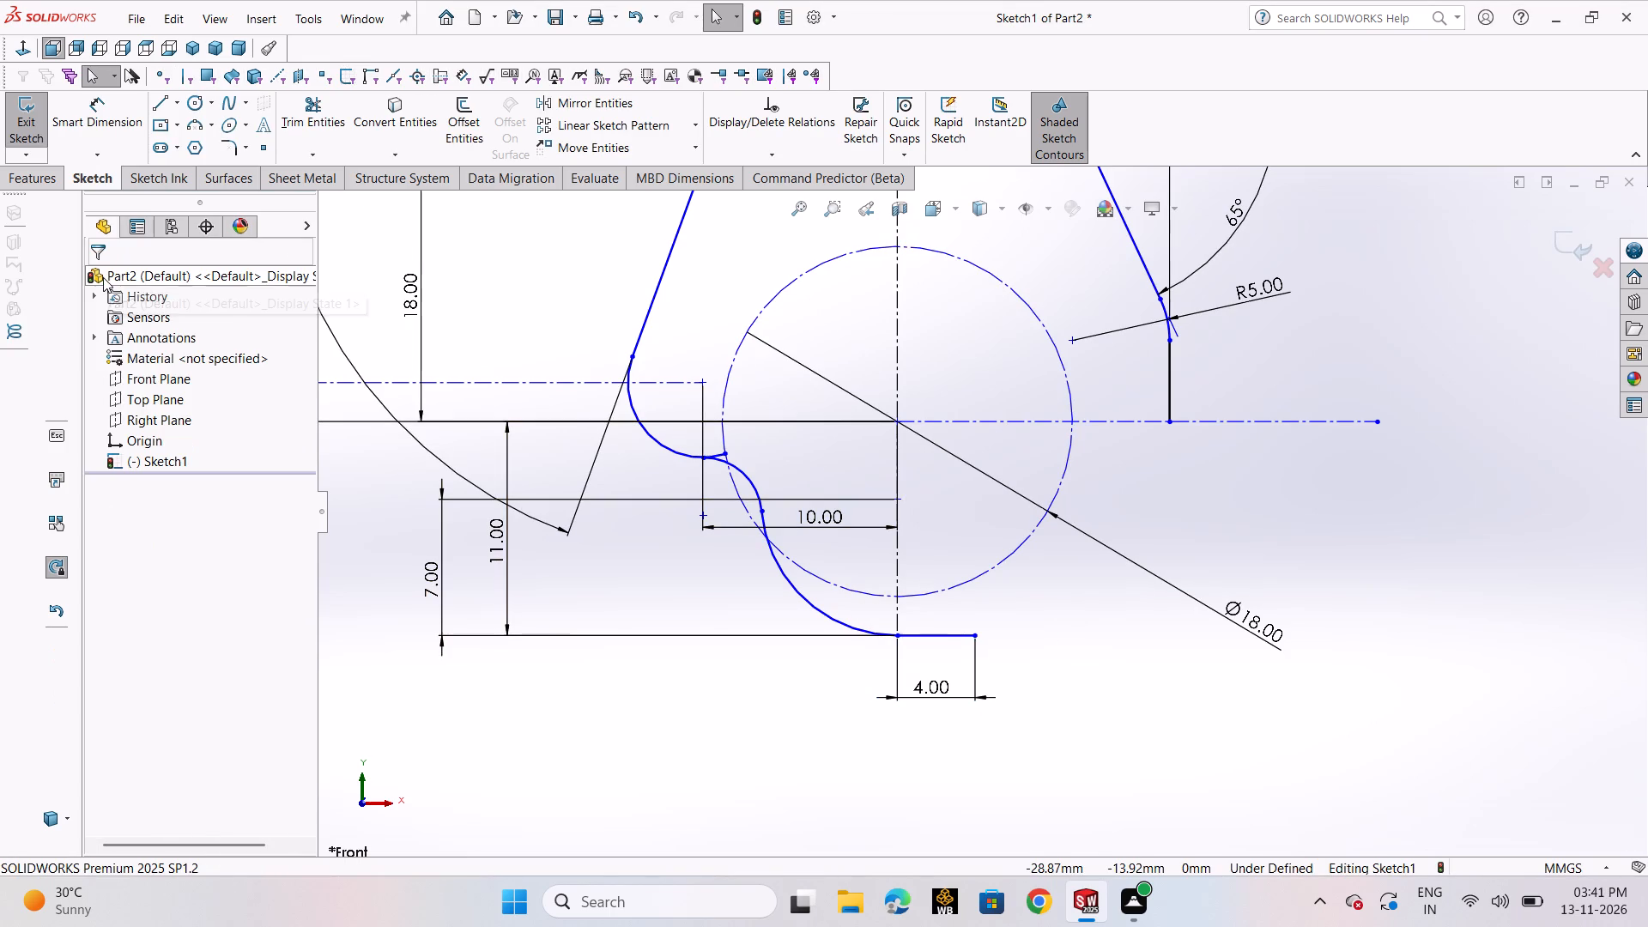
Draw a three-point arc of about 10.5 mm radius from the bottom line's open end to the lower end of the short vertical line.
left_click(188, 130)
left_click(243, 193)
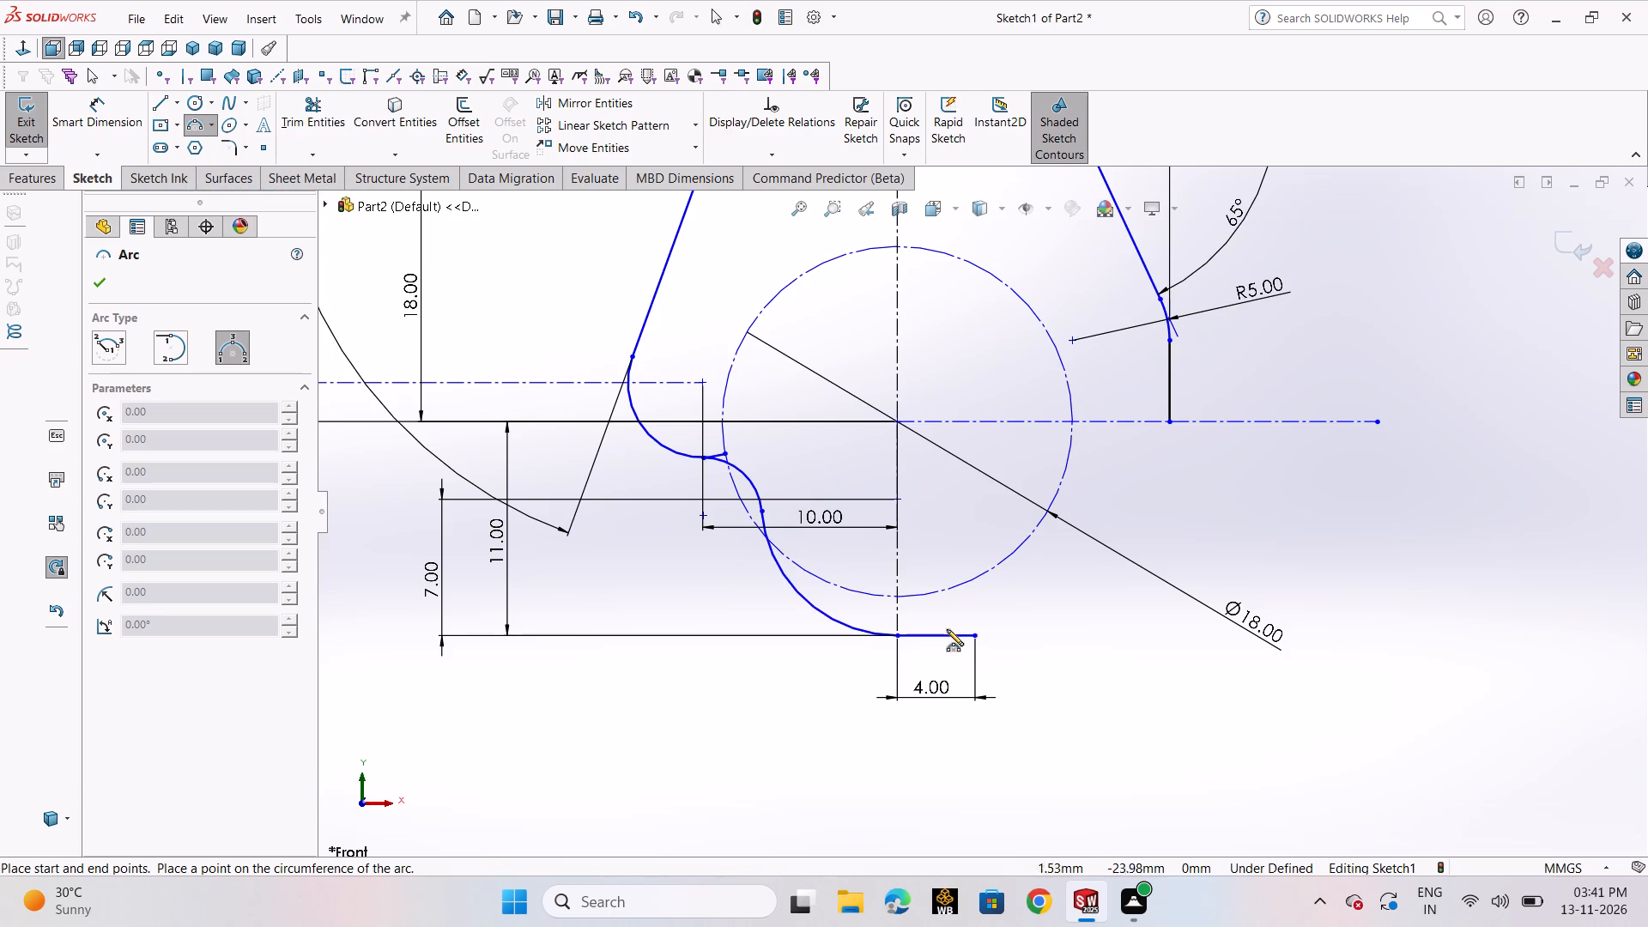
left_click(972, 634)
left_click(1168, 421)
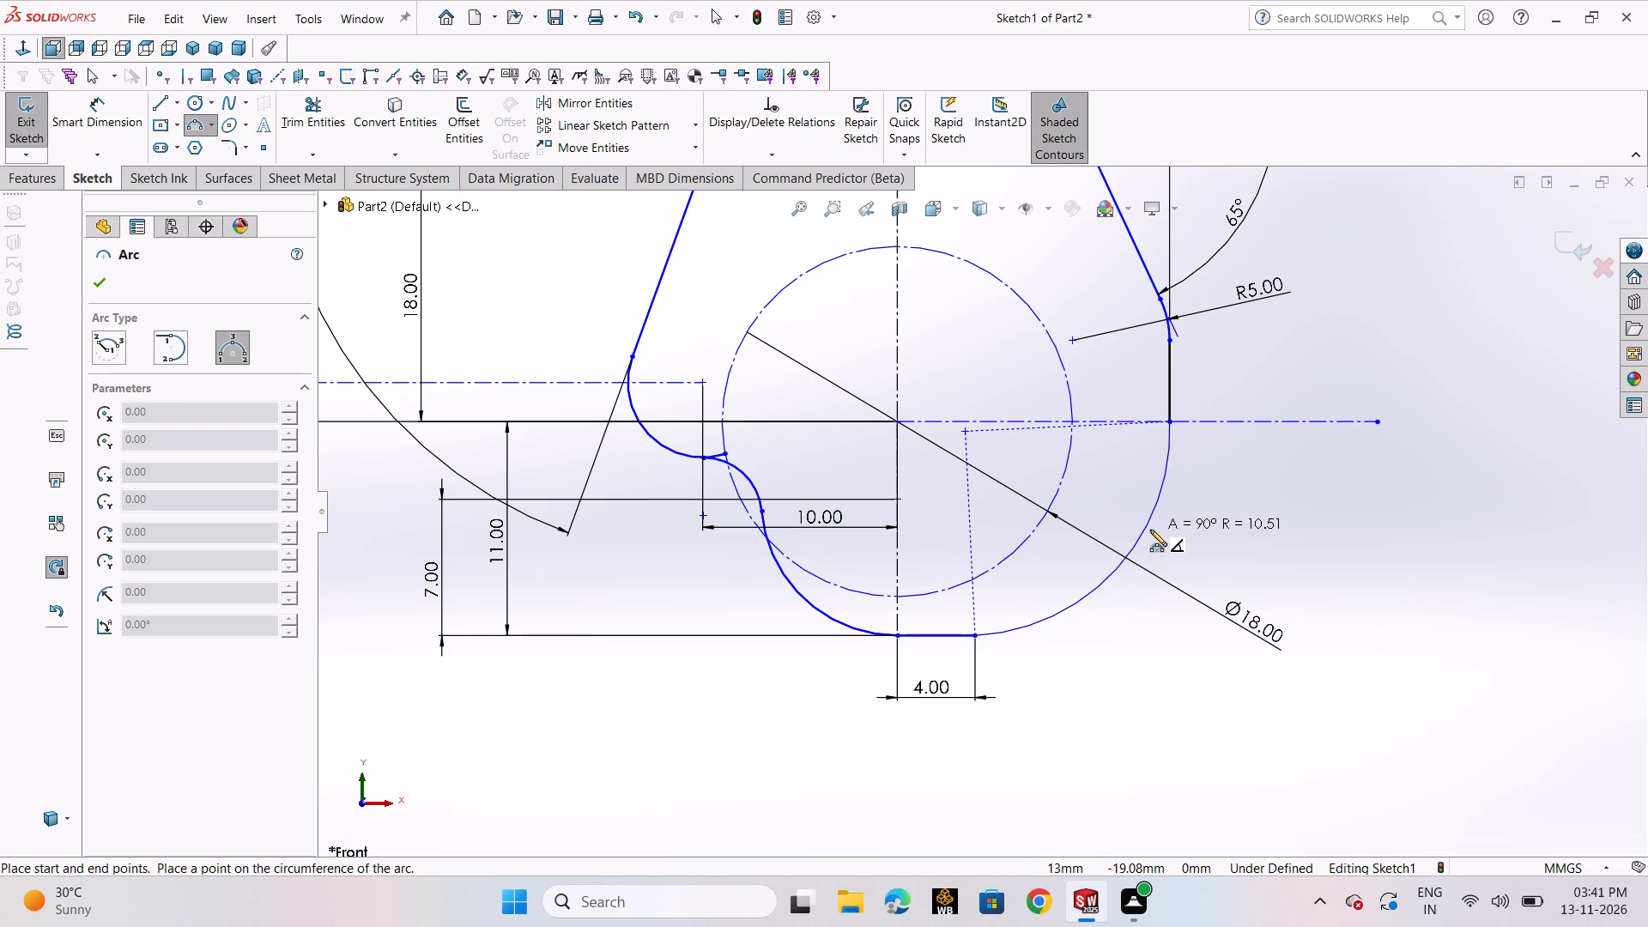
left_click(1146, 529)
right_click(1145, 529)
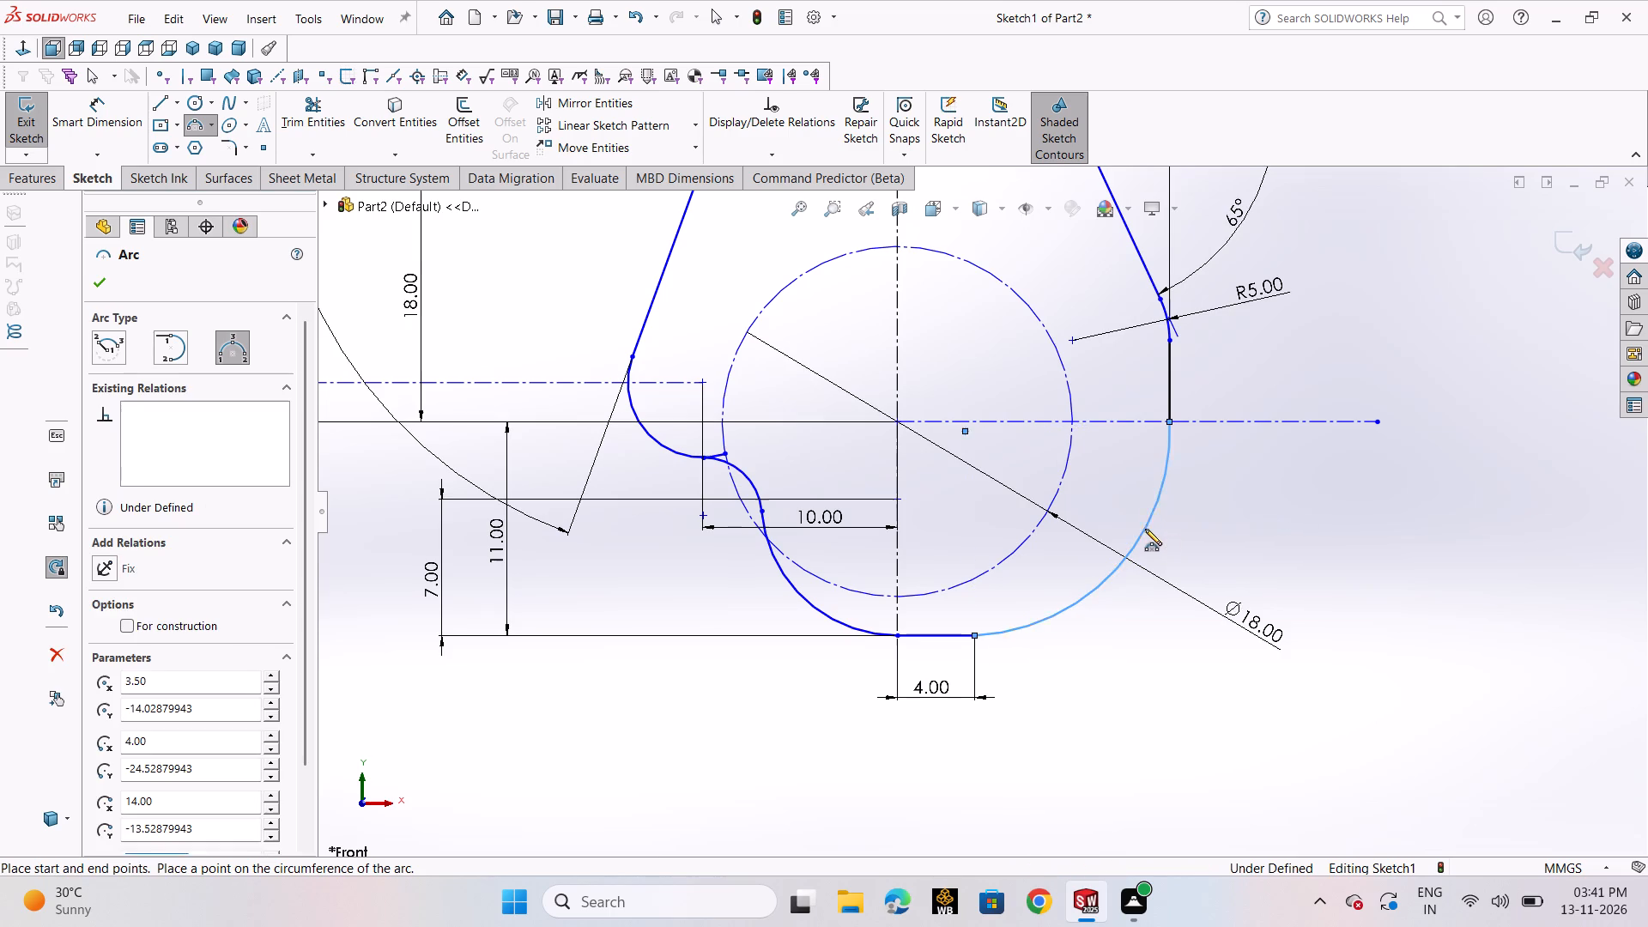
left_click(1156, 537)
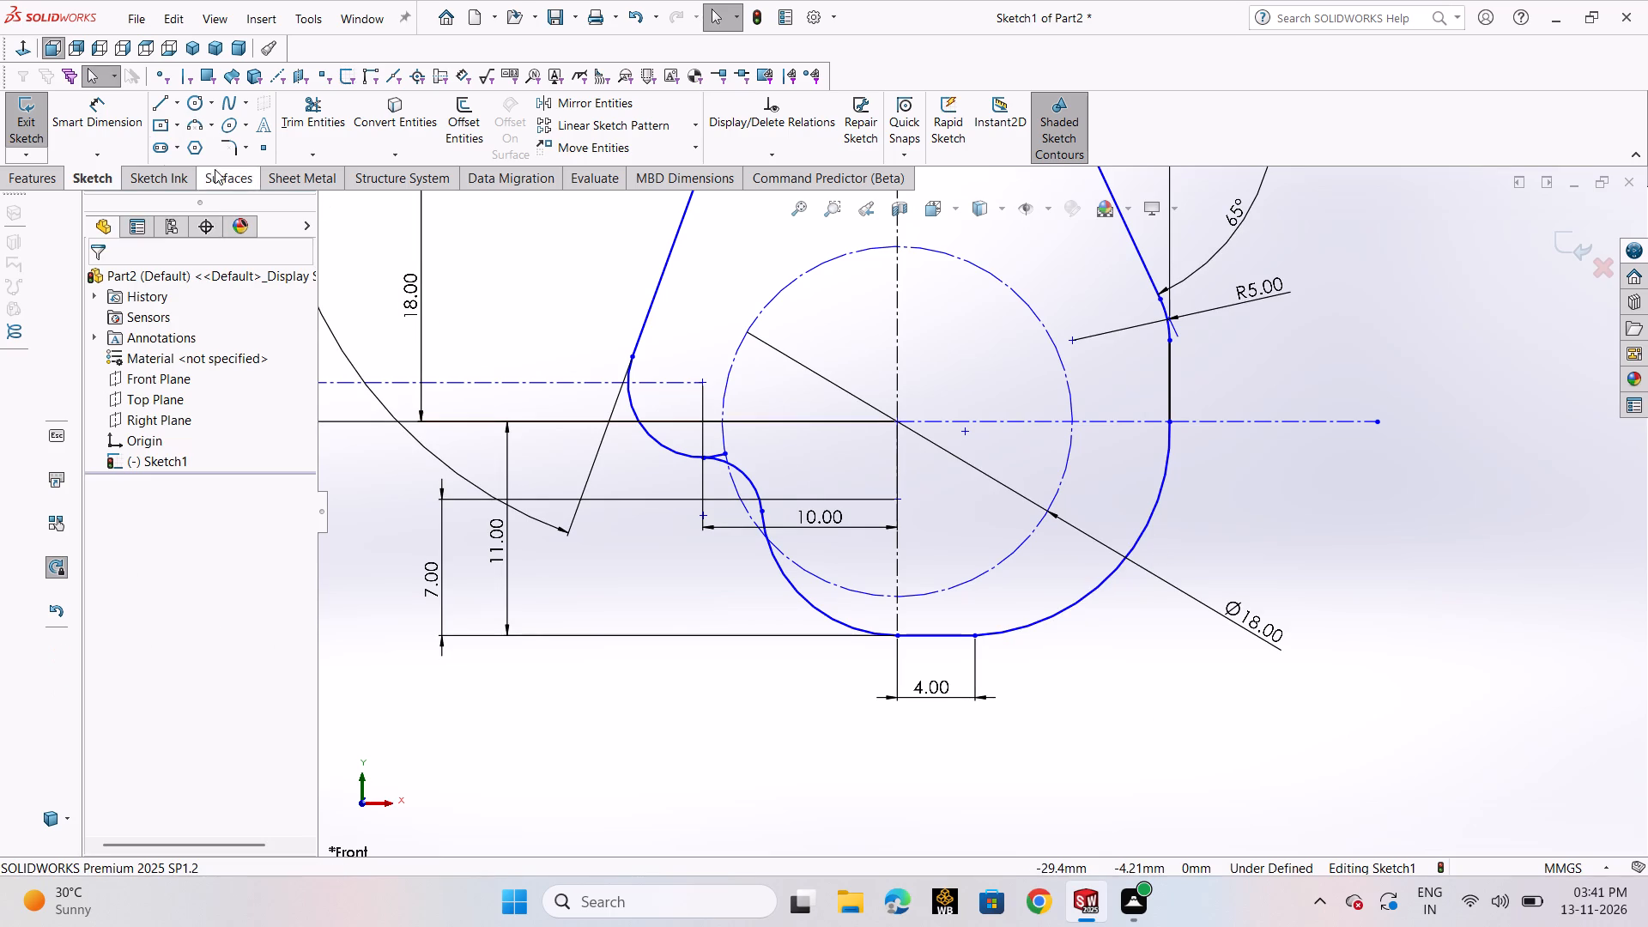
Dimension the radius of the new arc at the profile's lower-right corner.
left_click(90, 121)
left_click(1140, 531)
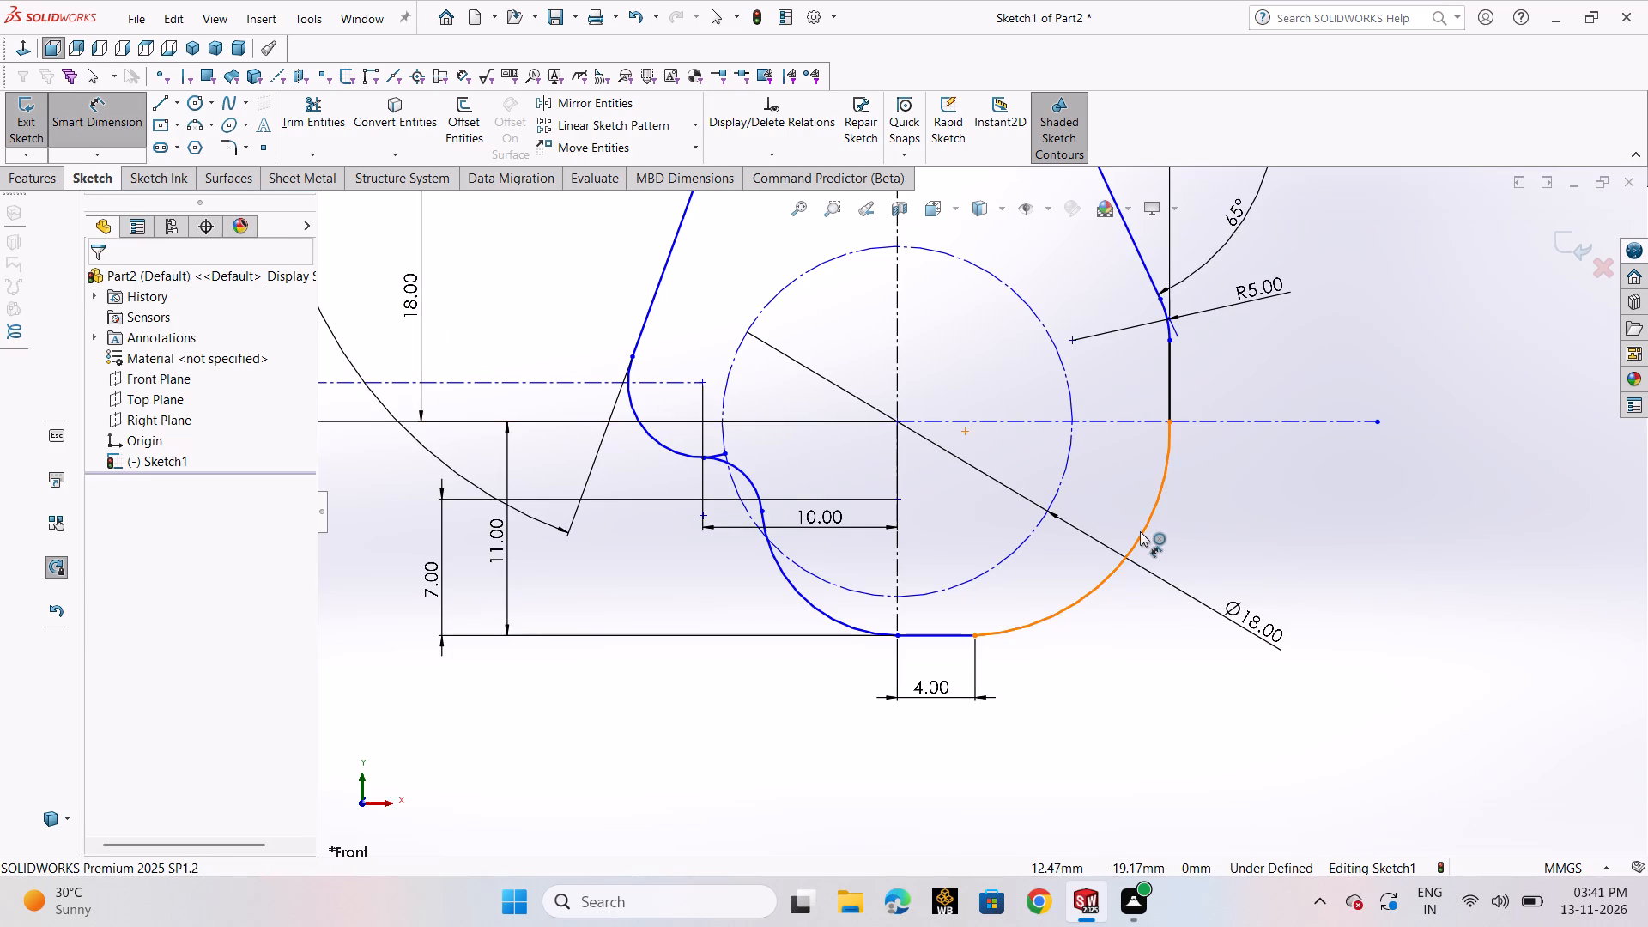
left_click(1206, 567)
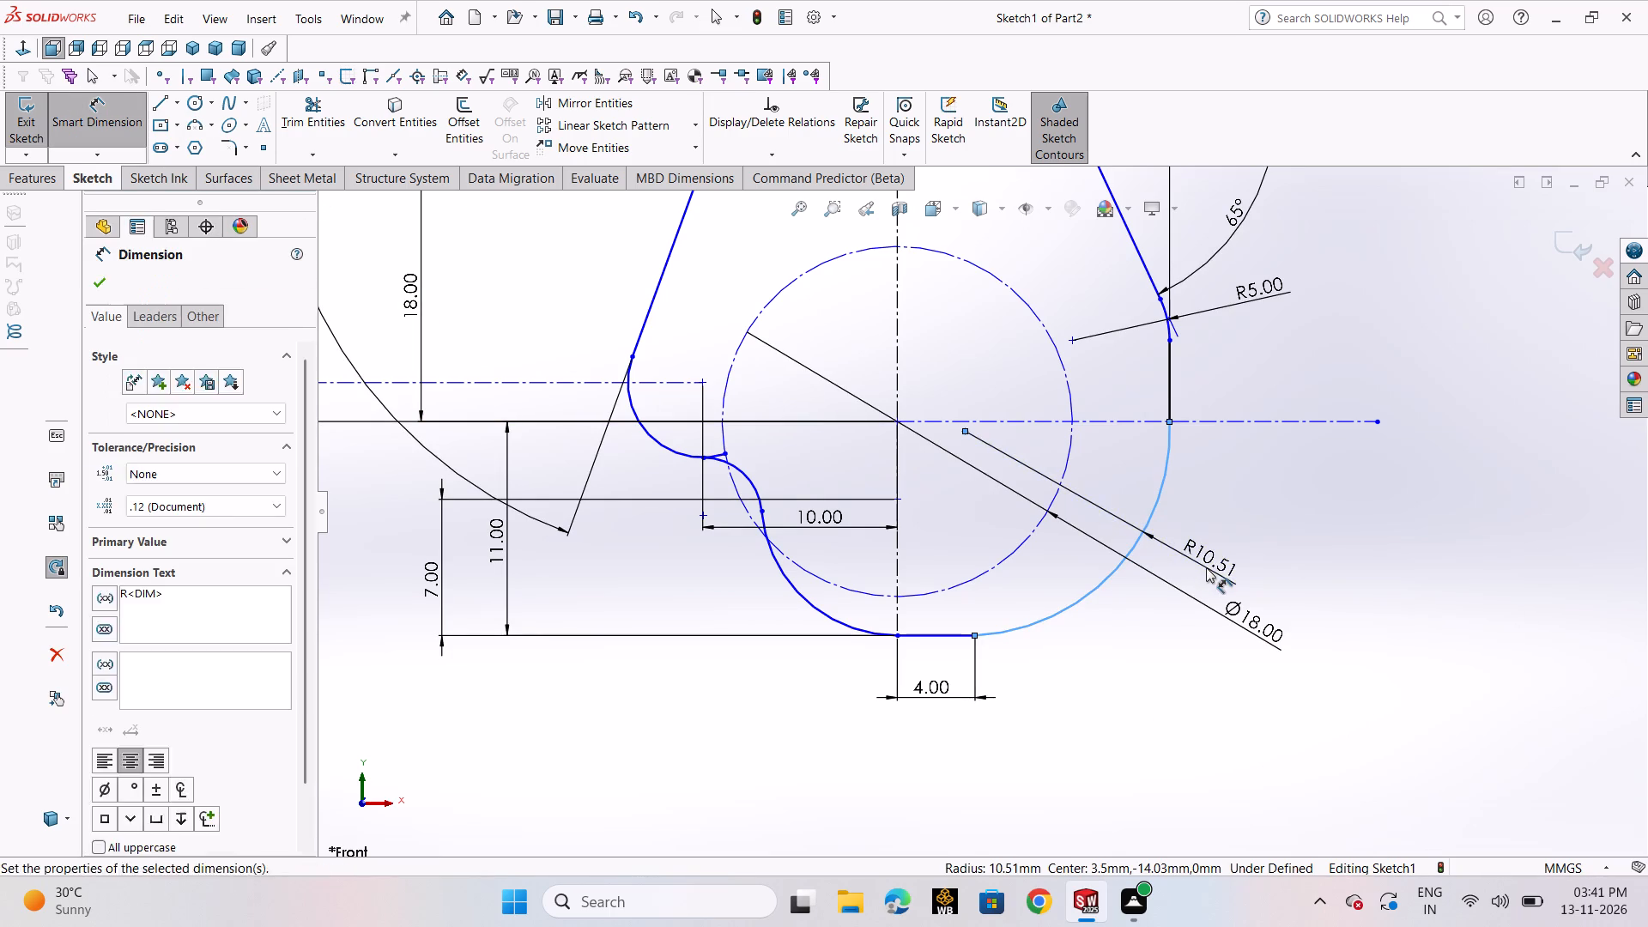
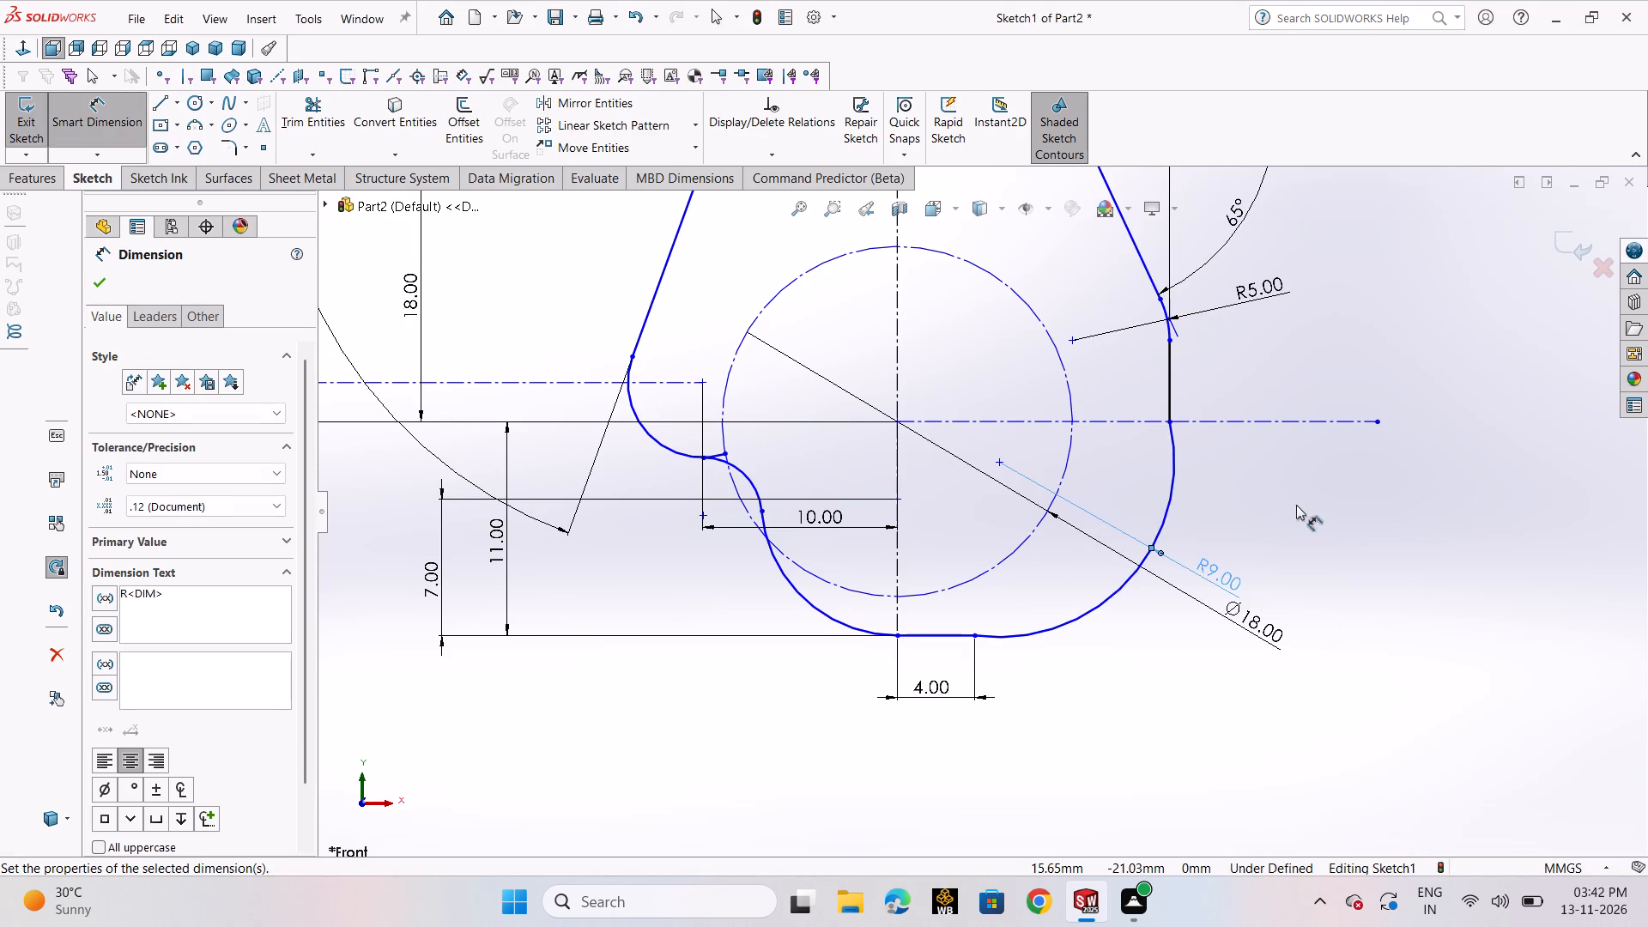
Finish the radius dimension and add a tangent relation between the R9 arc and the 4 mm bottom line.
left_click(104, 286)
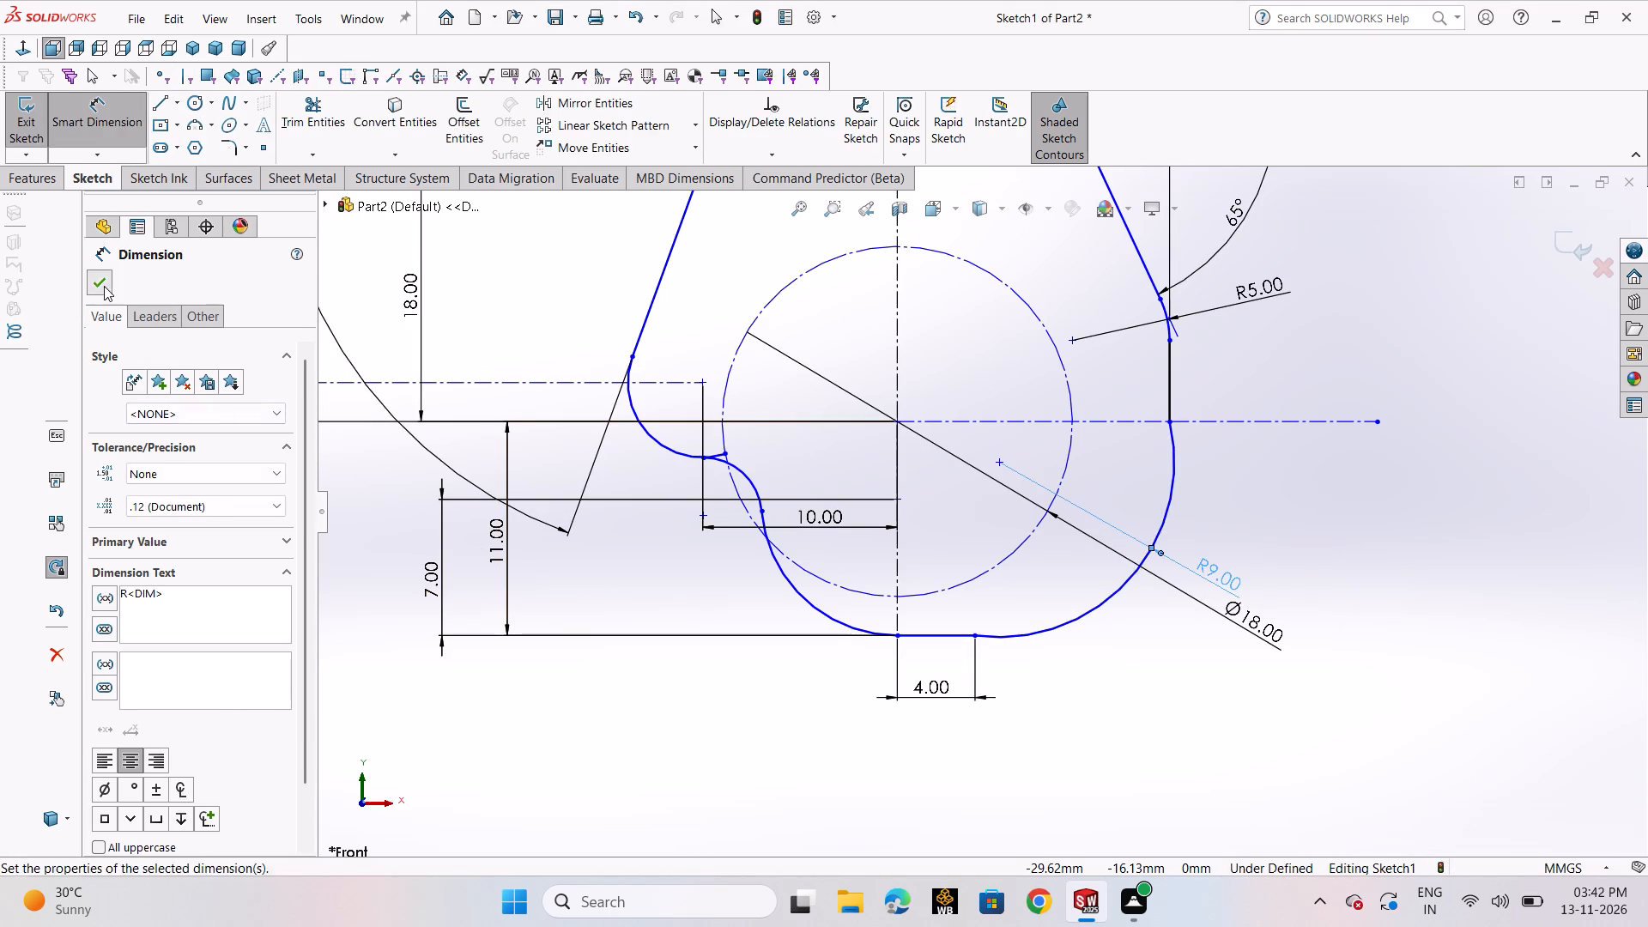
left_click(1282, 471)
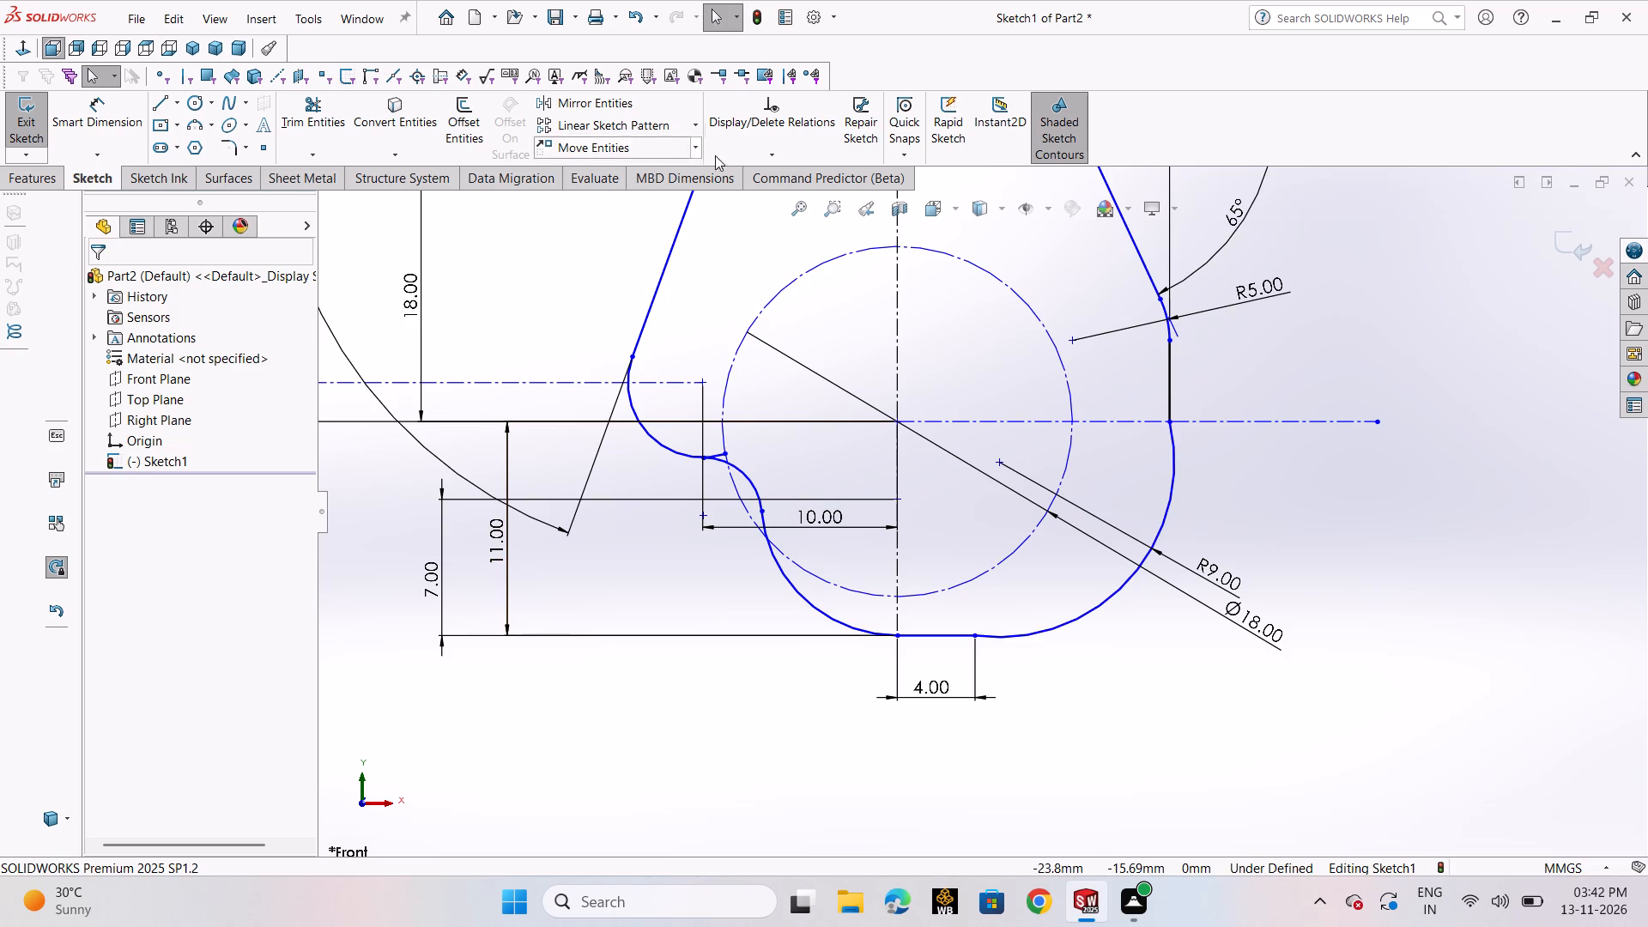
left_click(813, 155)
left_click(819, 202)
left_click(1003, 637)
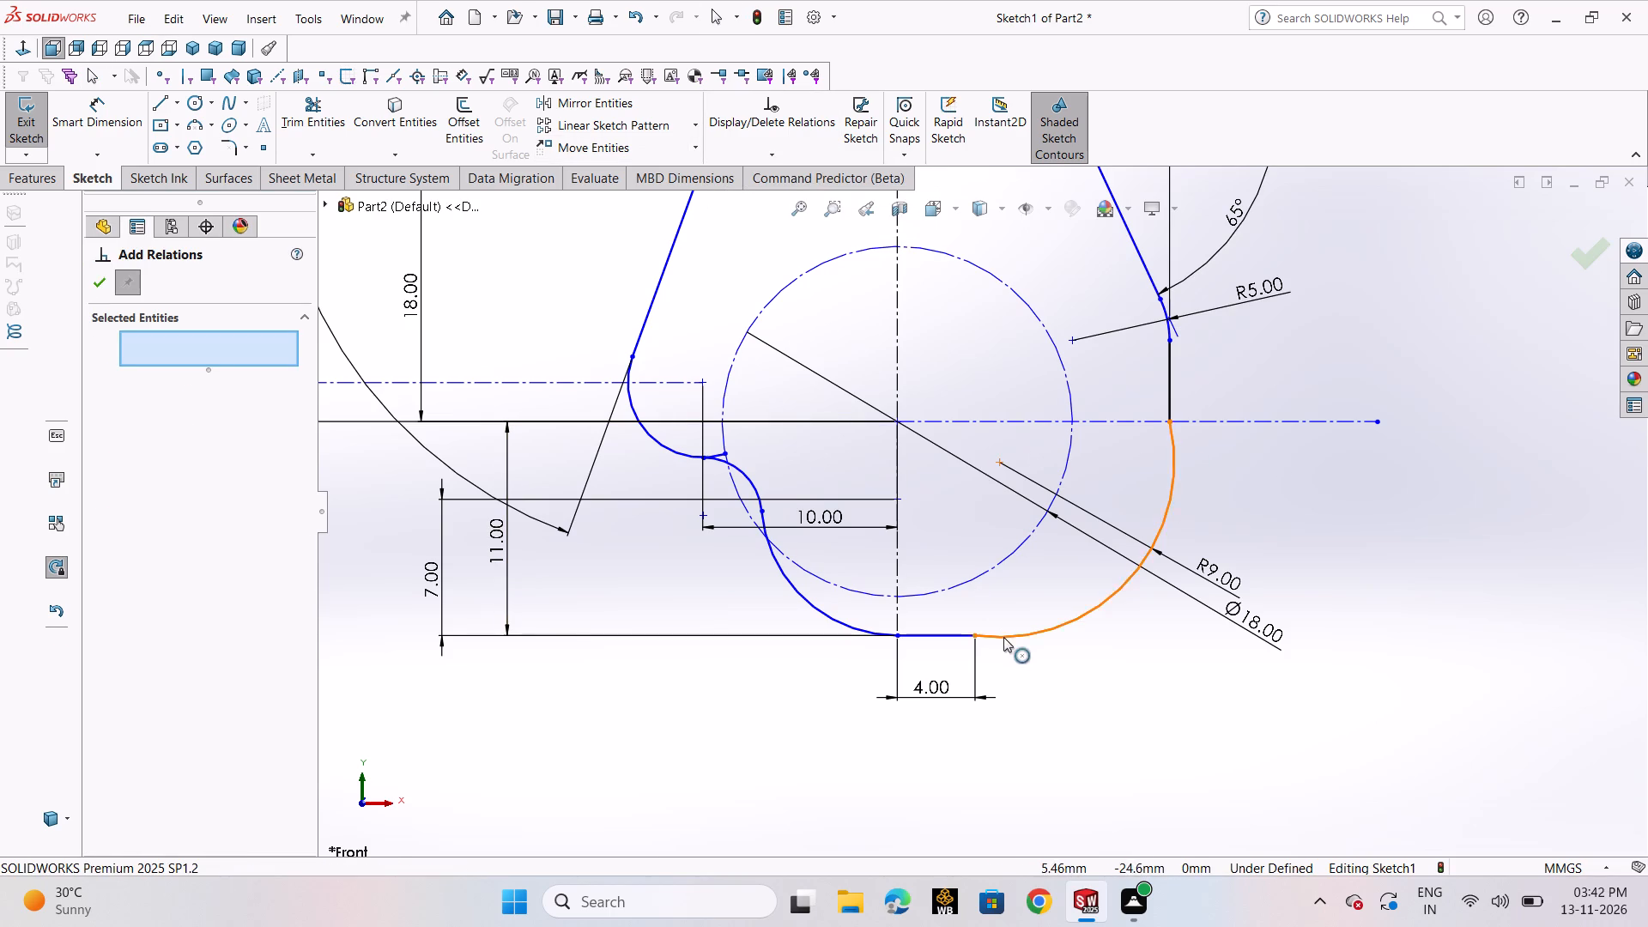
left_click(959, 638)
left_click(155, 599)
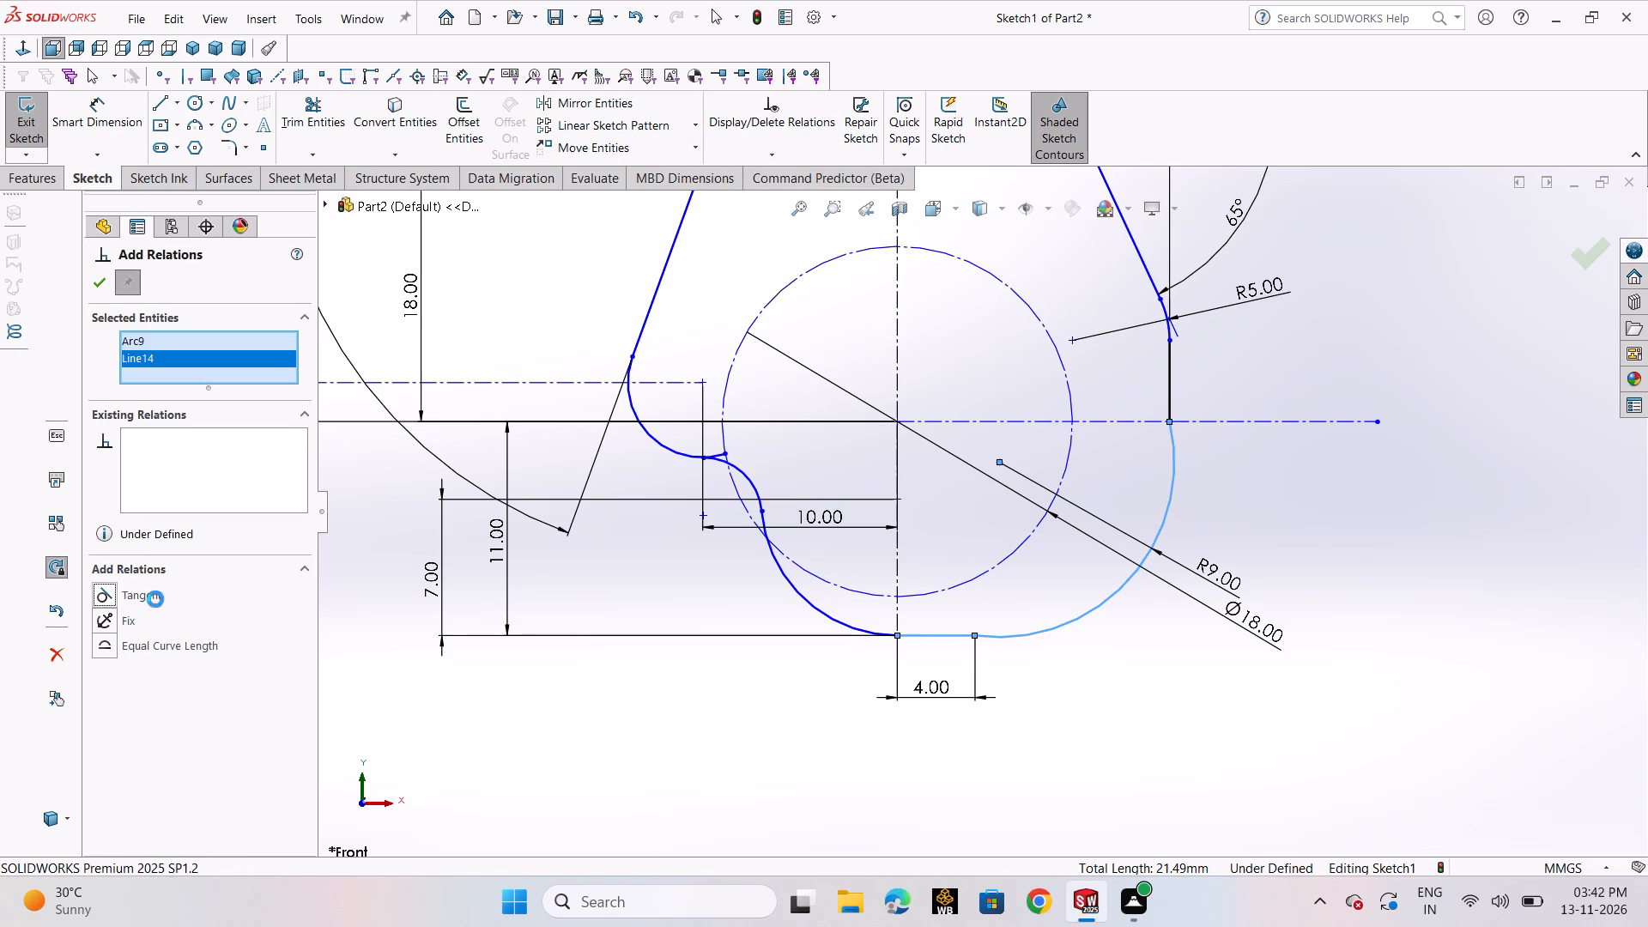
left_click(103, 275)
Delete the conflicting relation that ties the short vertical line to the slanted line above the R5 arc.
left_click(1192, 385)
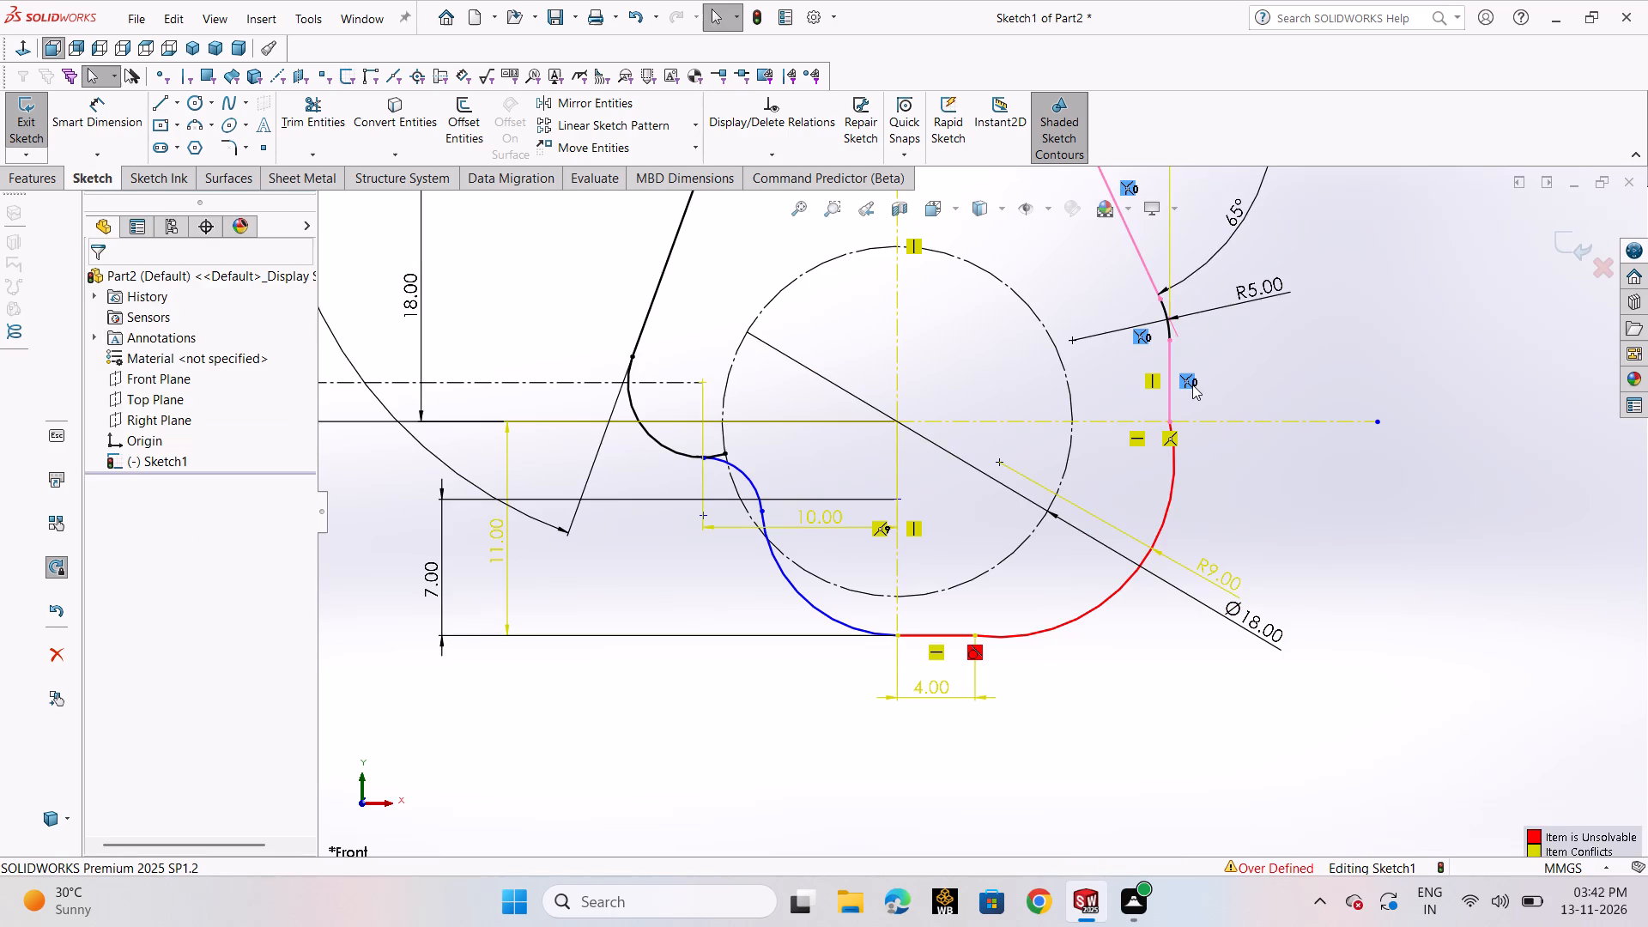
key("Delete")
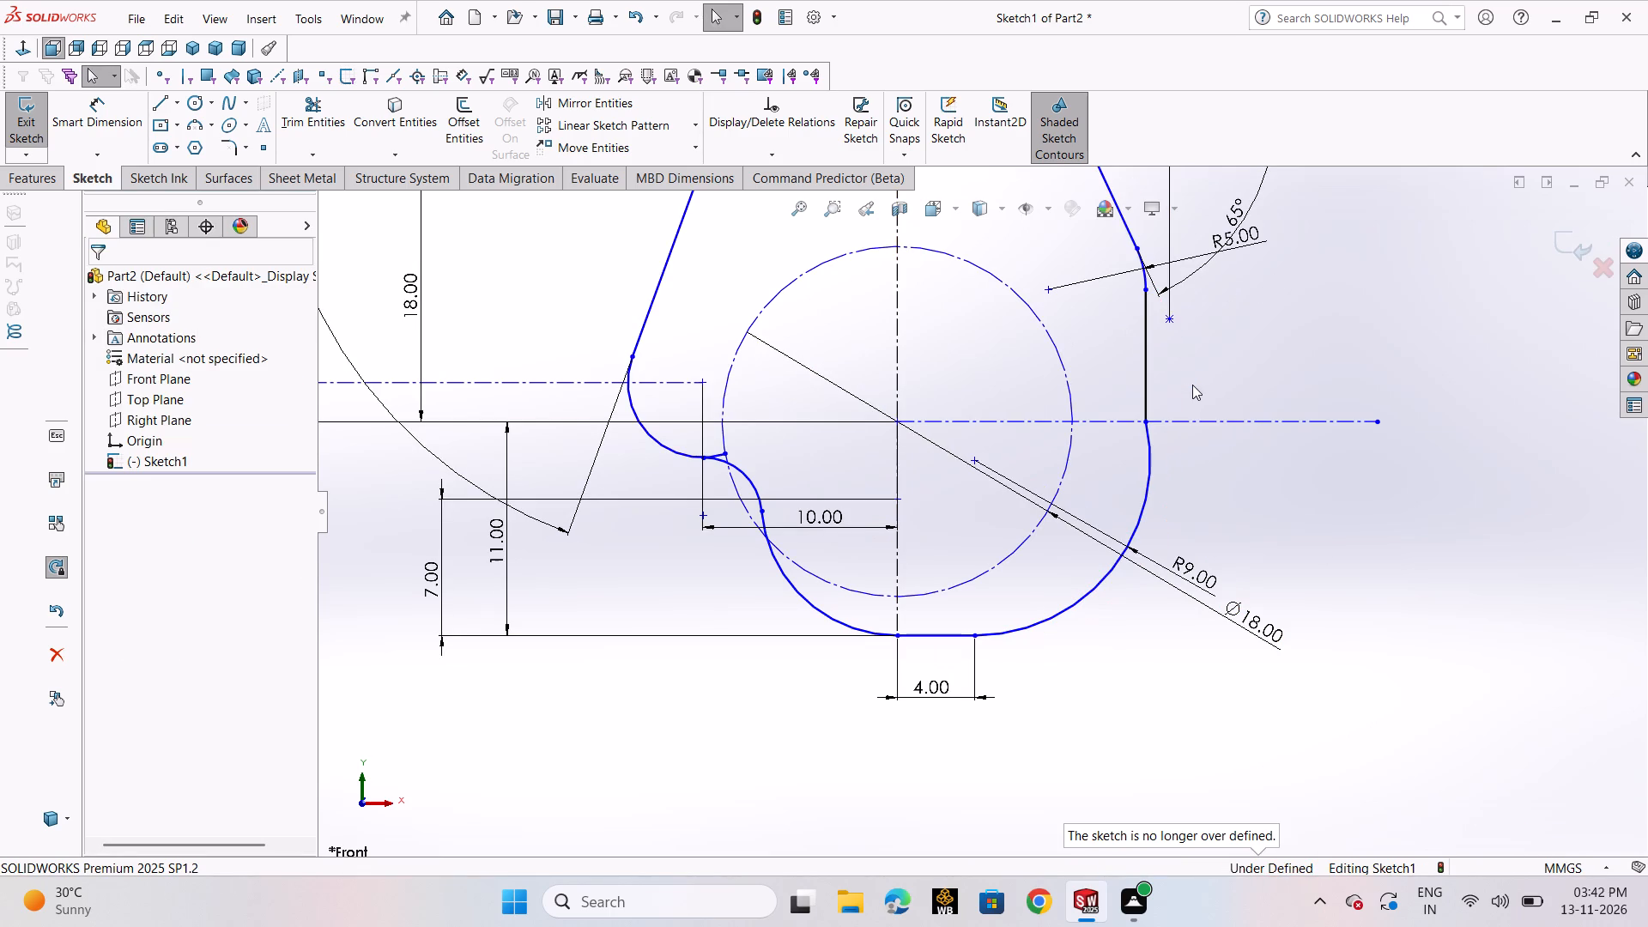
Add a tangent relation between the R9 arc and the short vertical line above it.
scroll(1204, 361, "up", 3)
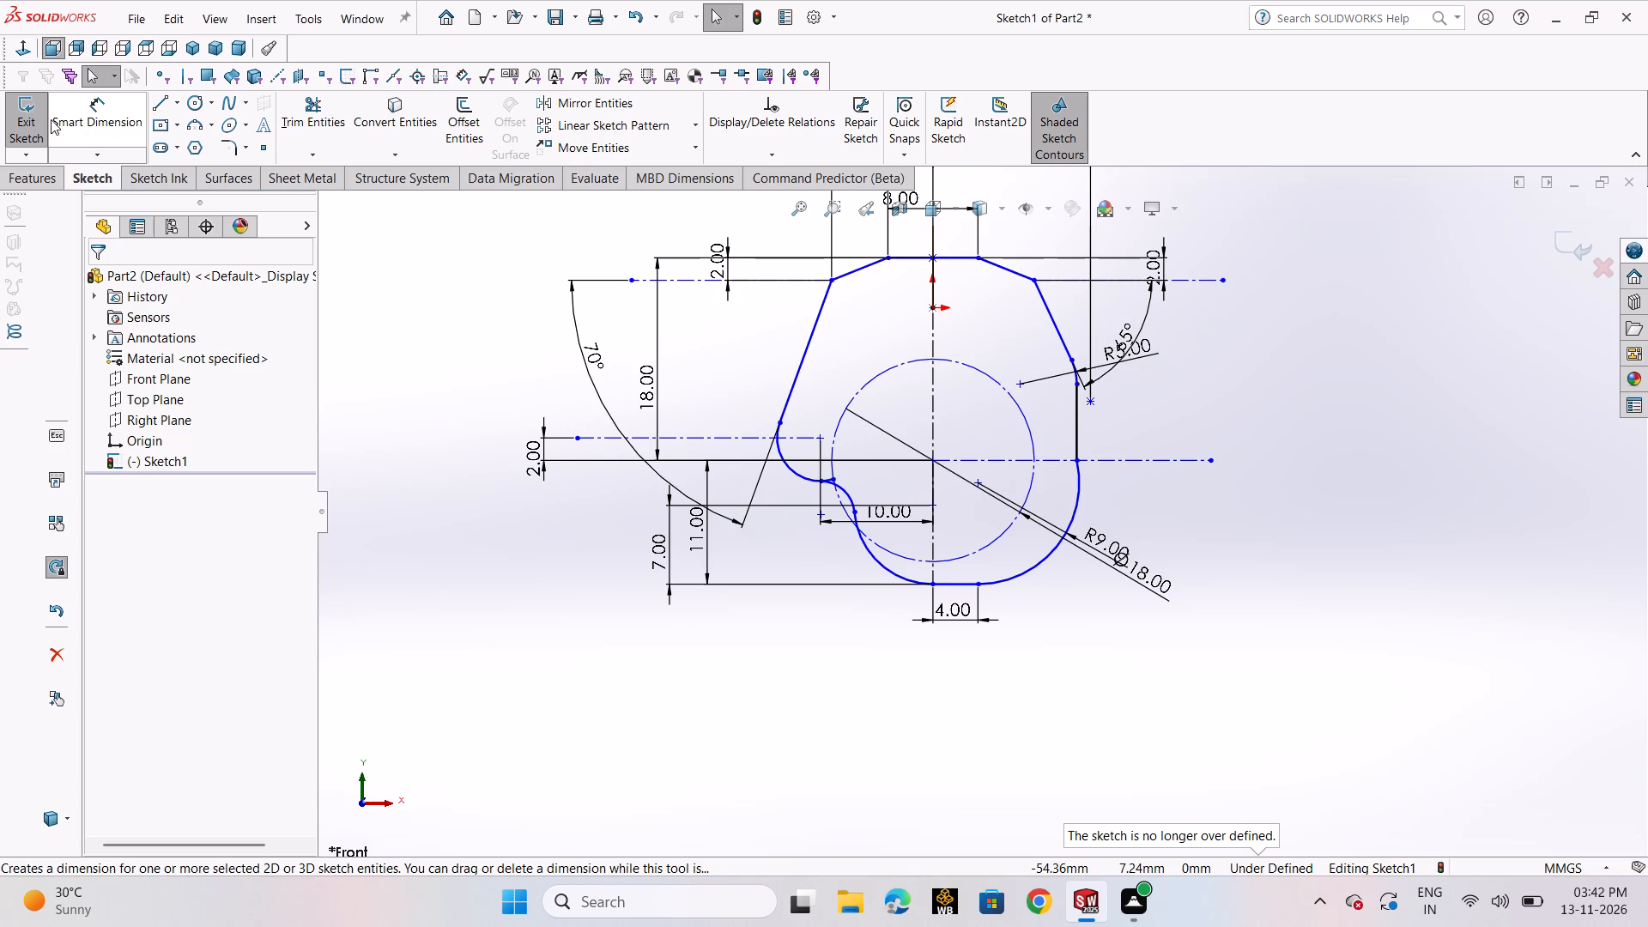
left_click(1078, 495)
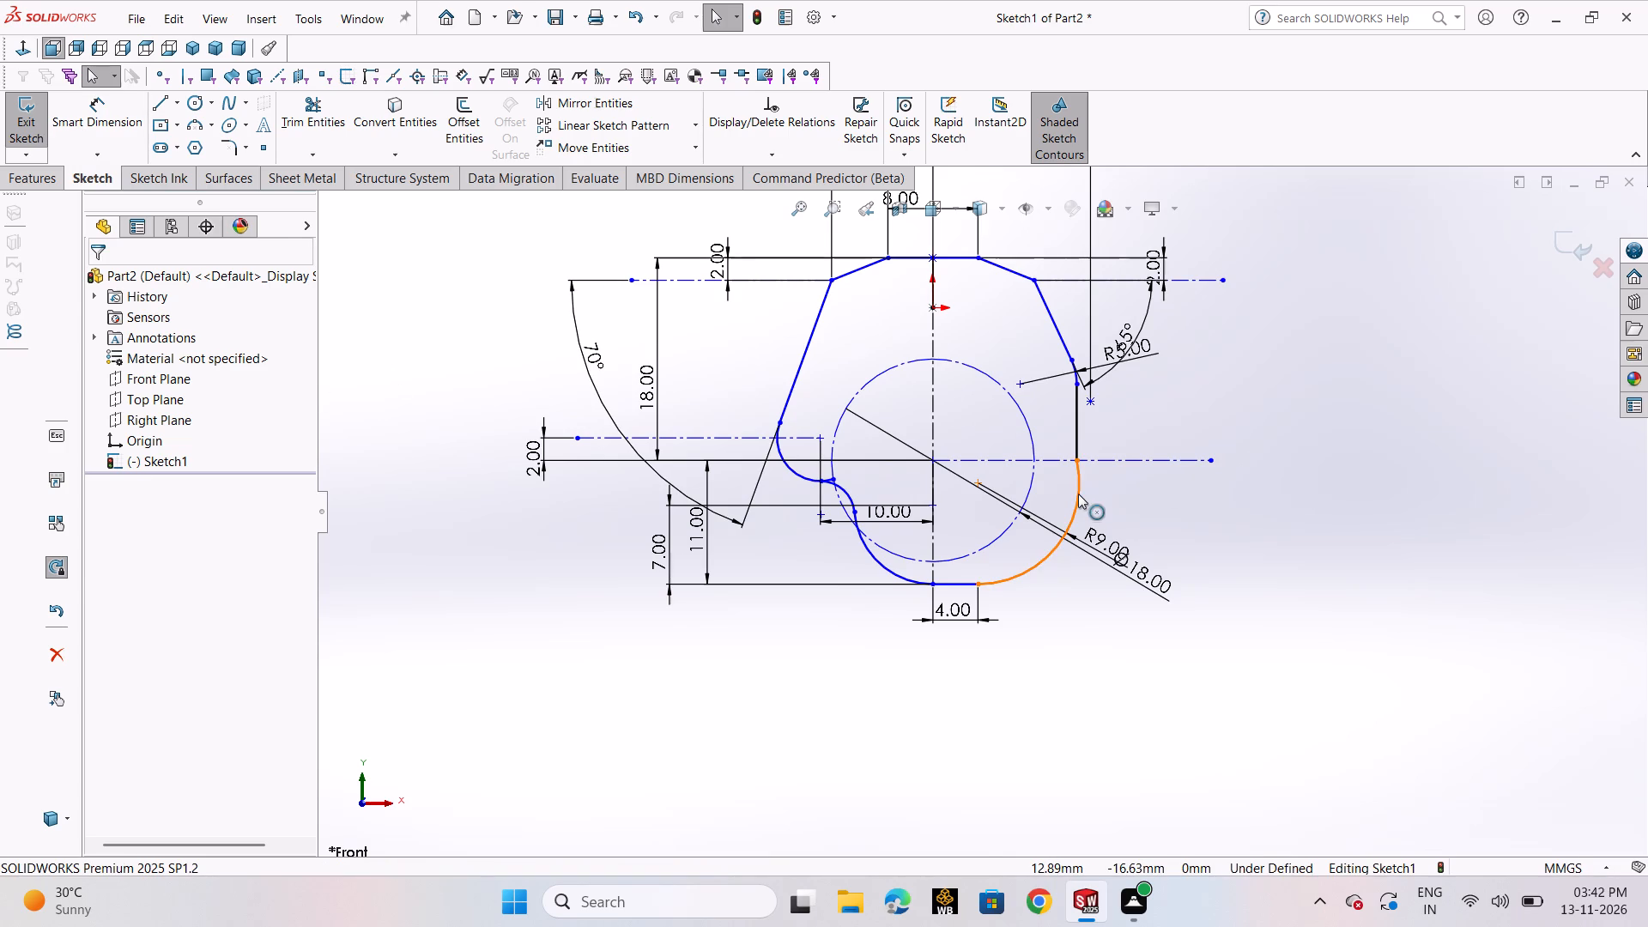
left_click(763, 151)
left_click(785, 195)
left_click(1079, 422)
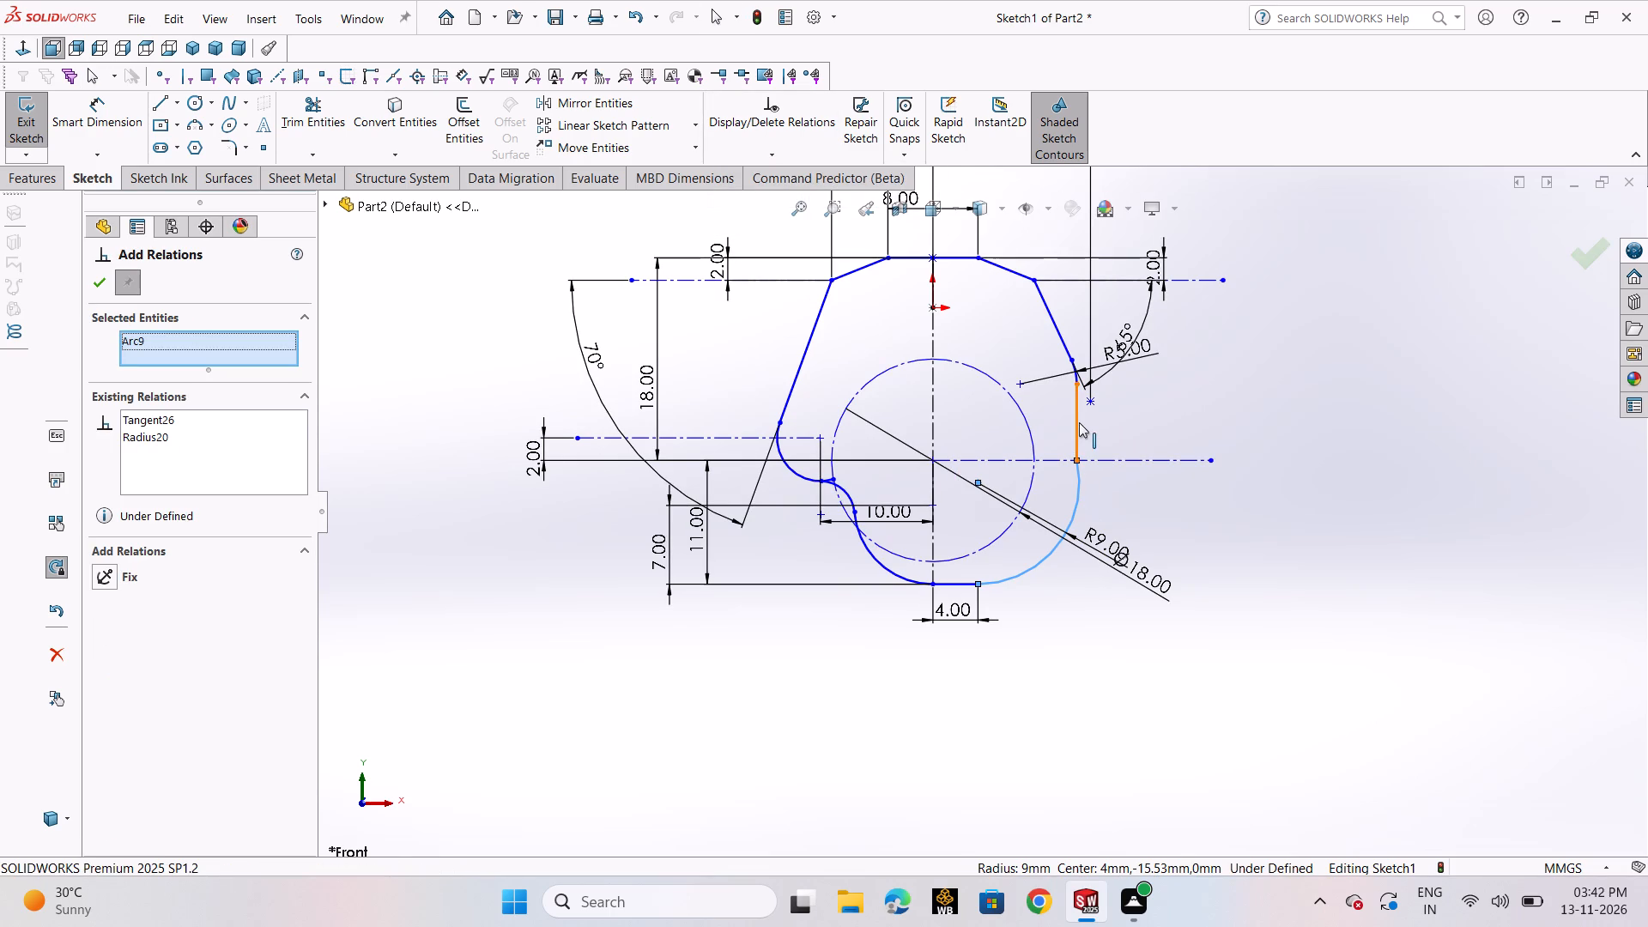
left_click(131, 594)
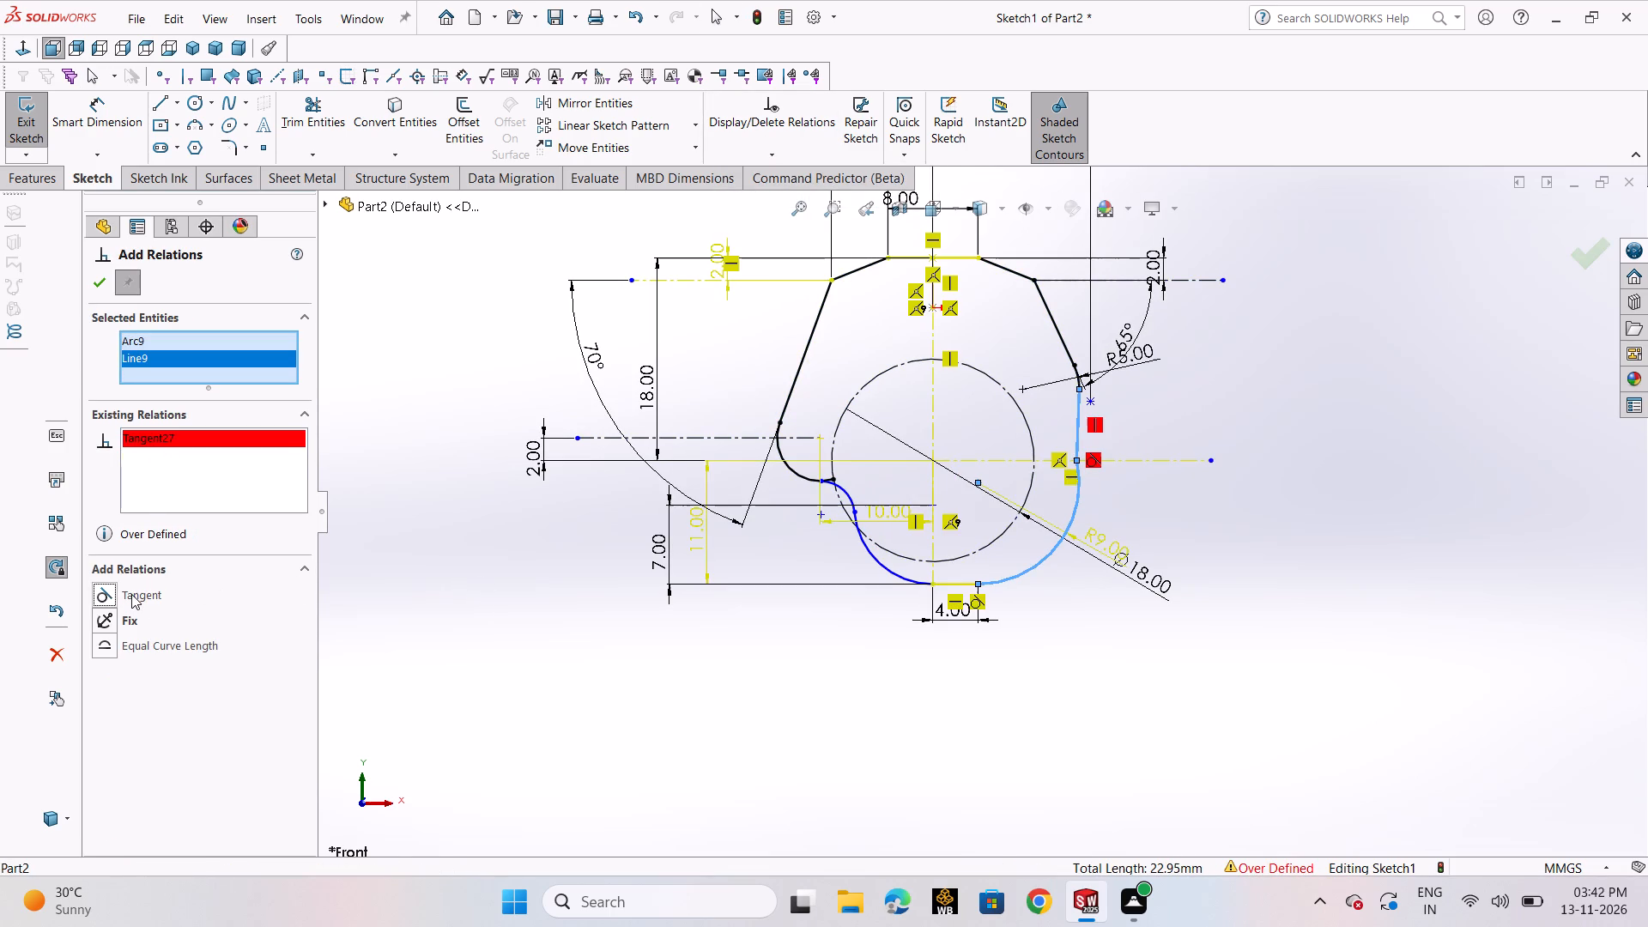
left_click(97, 281)
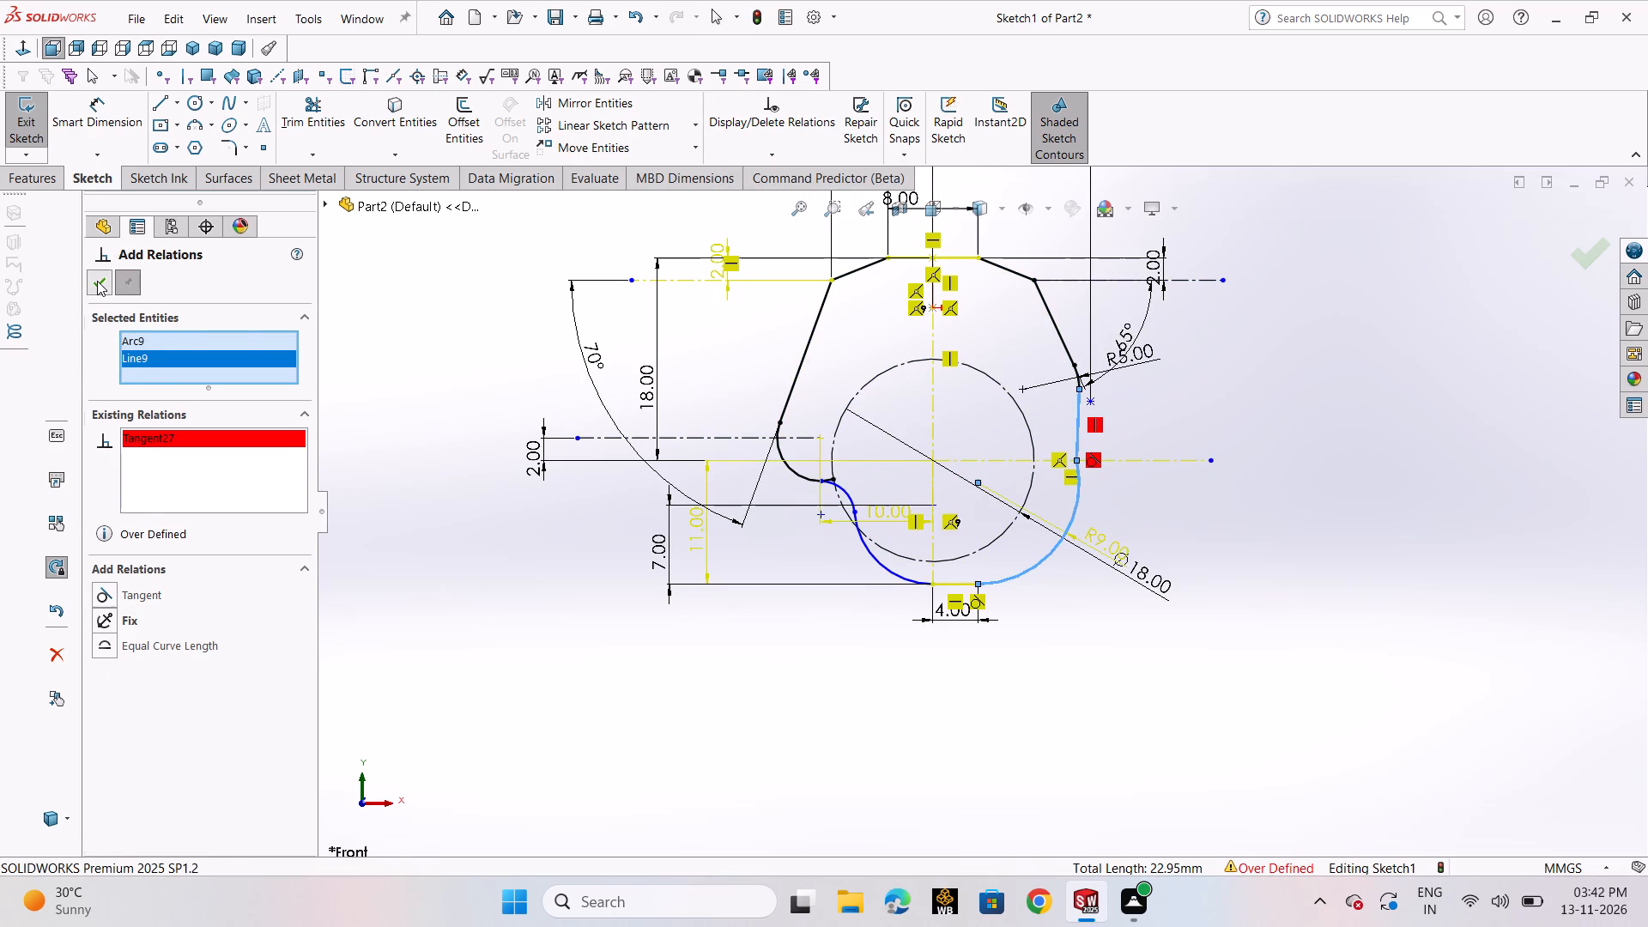
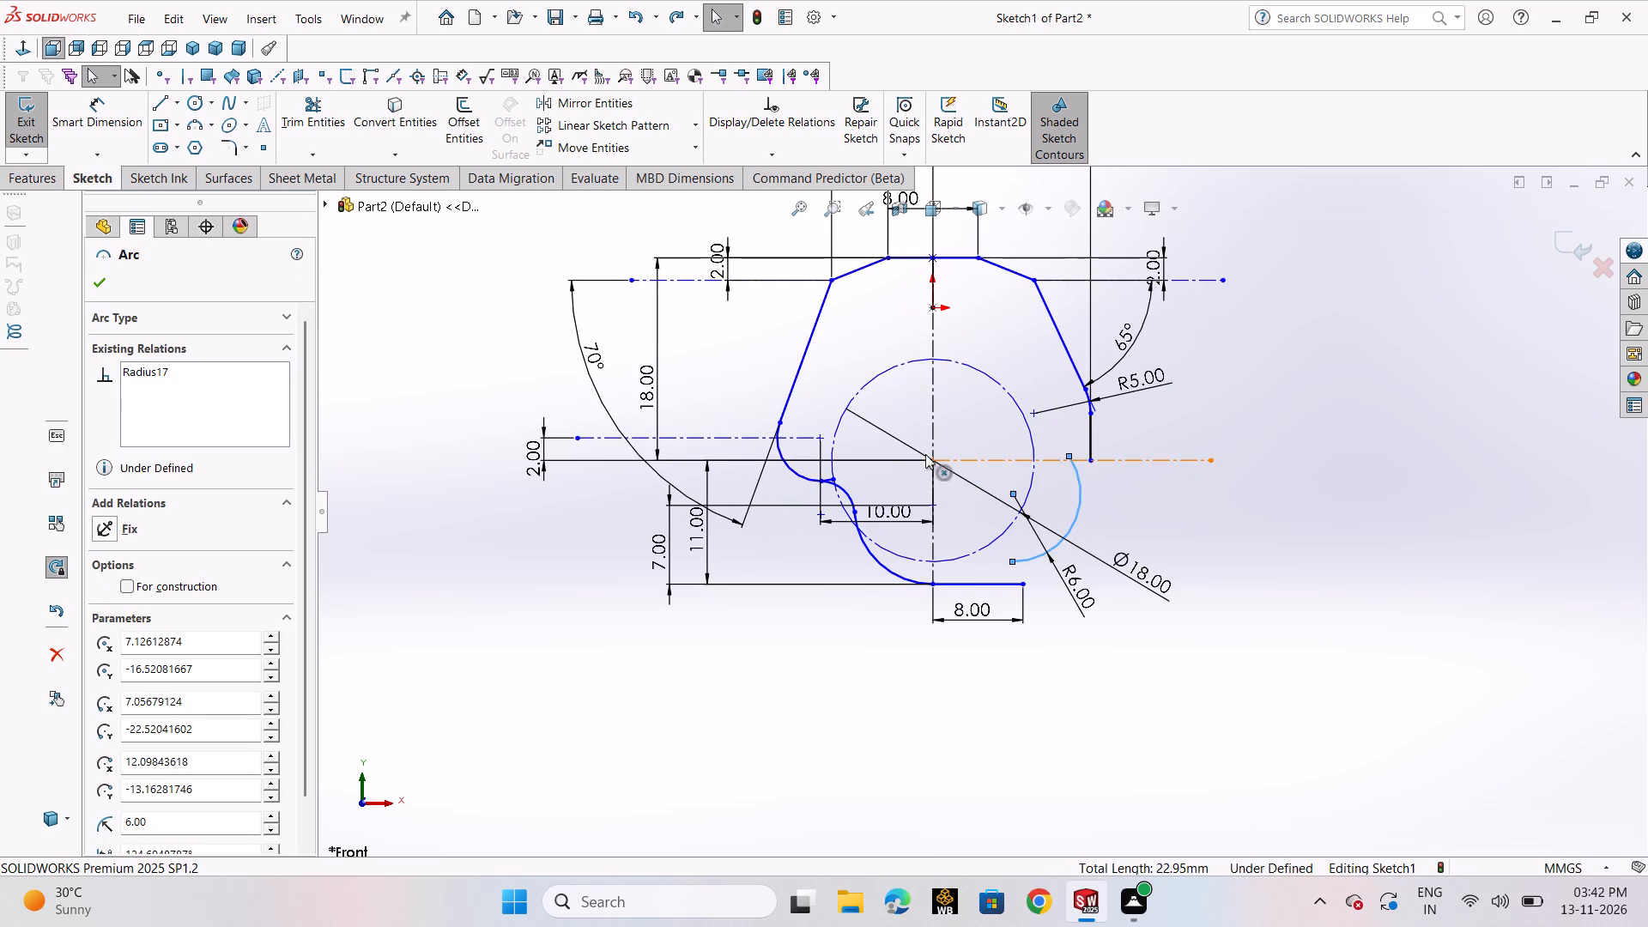
Delete the R6 arc at the lower right of the profile together with its radius dimension.
key("Delete")
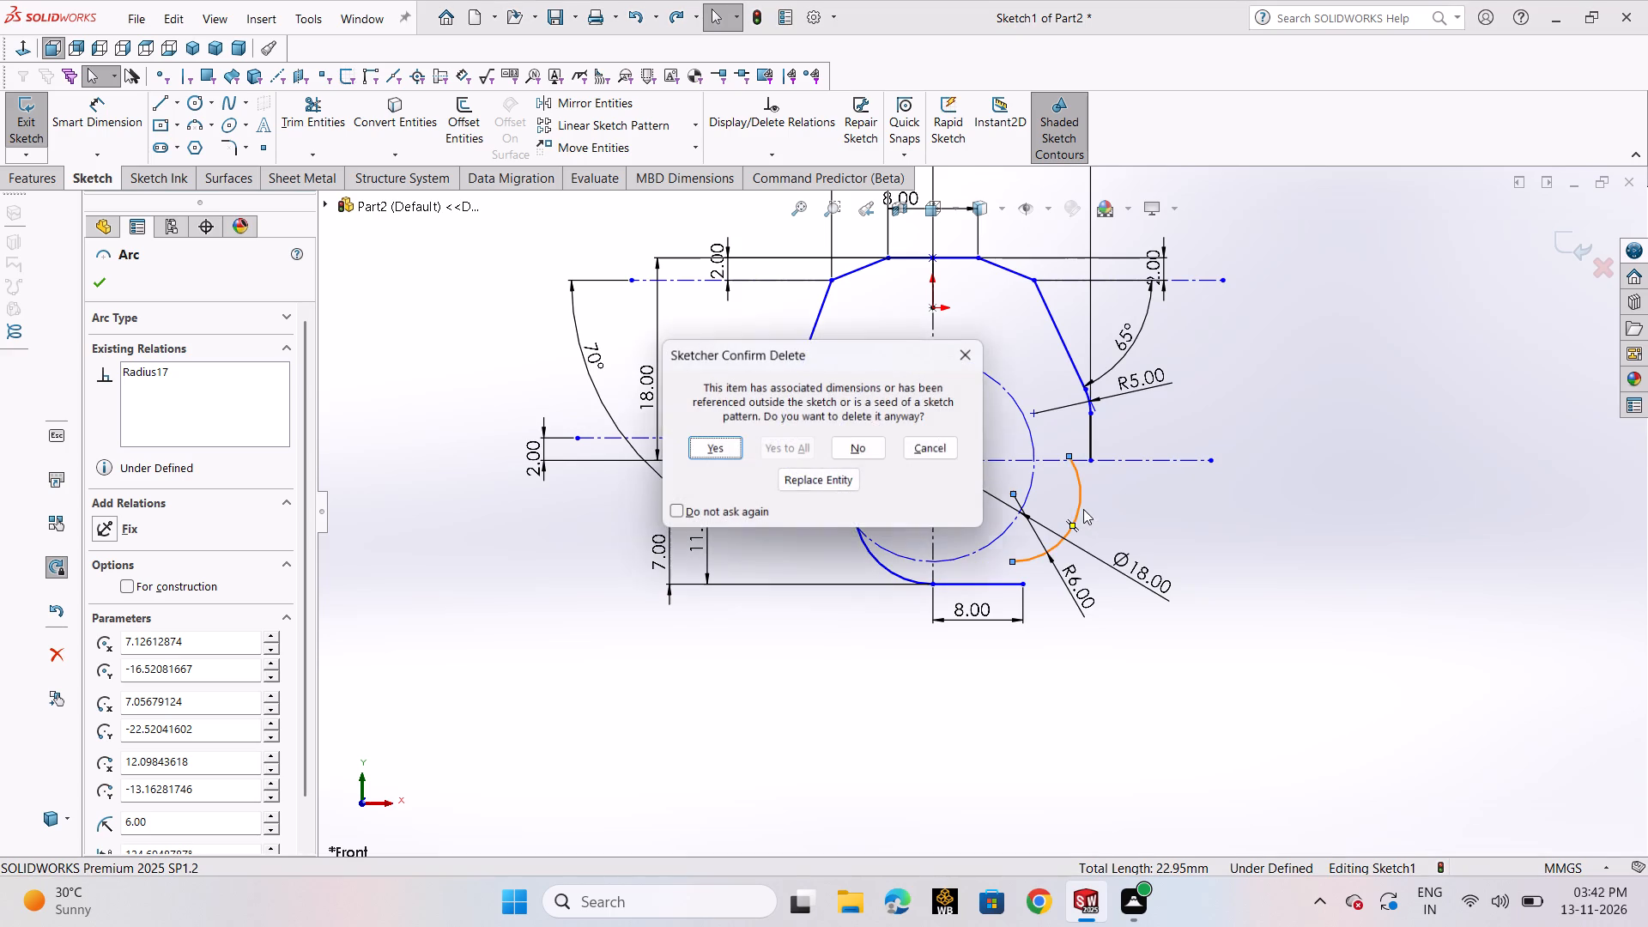
left_click(725, 455)
left_click(1218, 481)
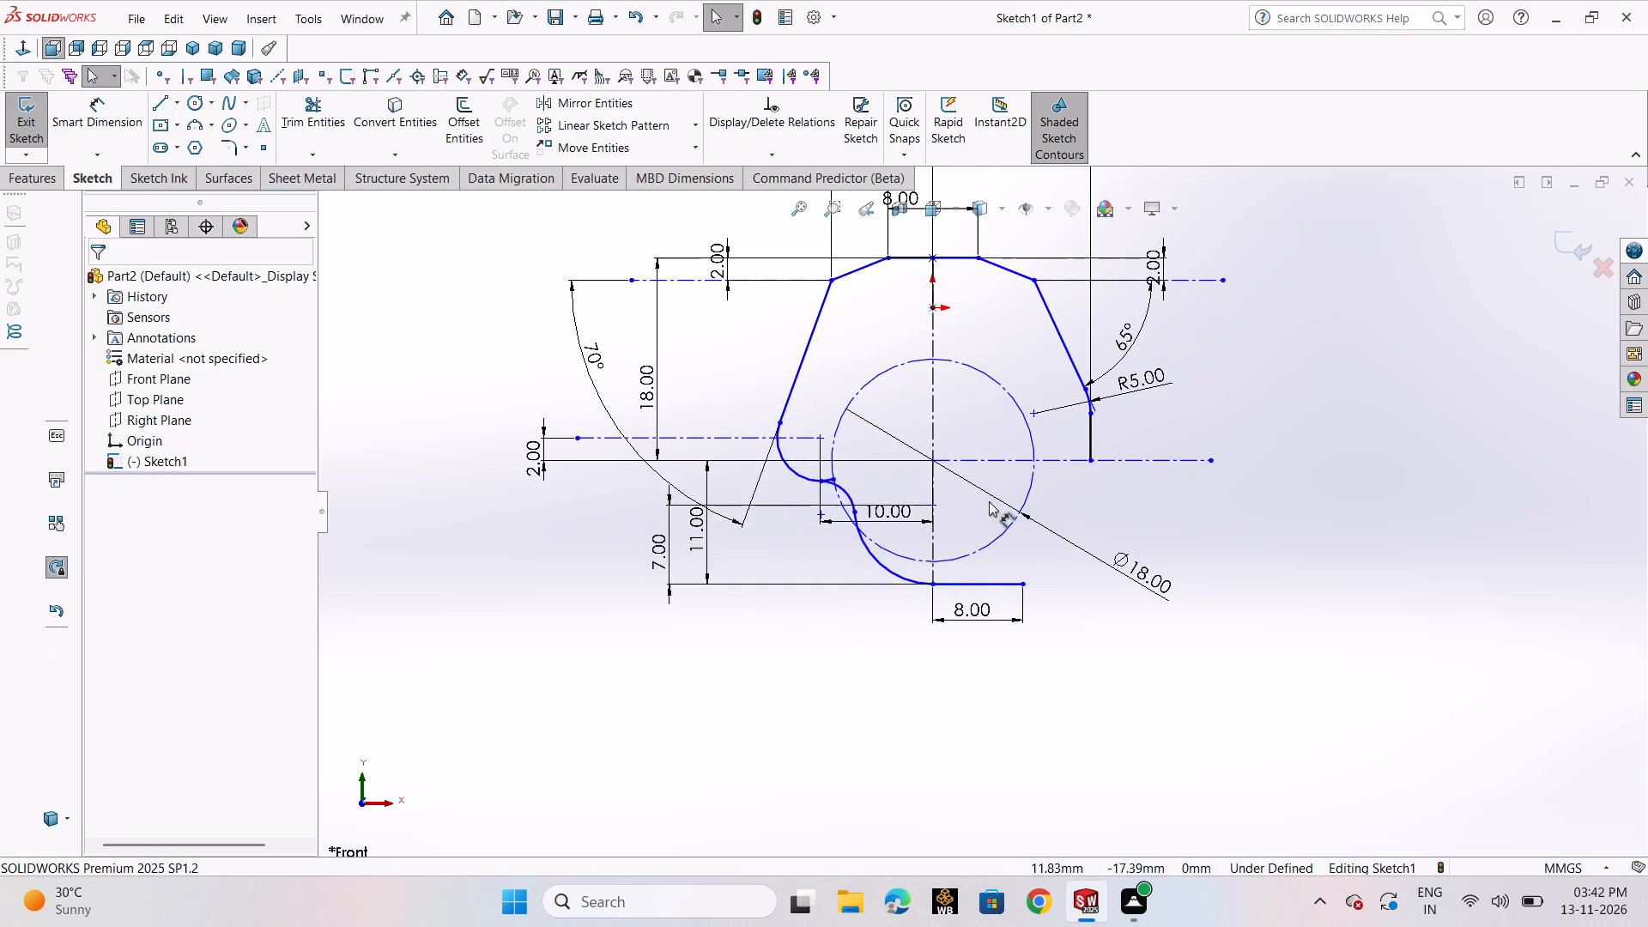
Add a tangent relation between the arc below the left slanted line and the small arc that follows it.
scroll(913, 470, "down", 3)
scroll(828, 488, "down", 3)
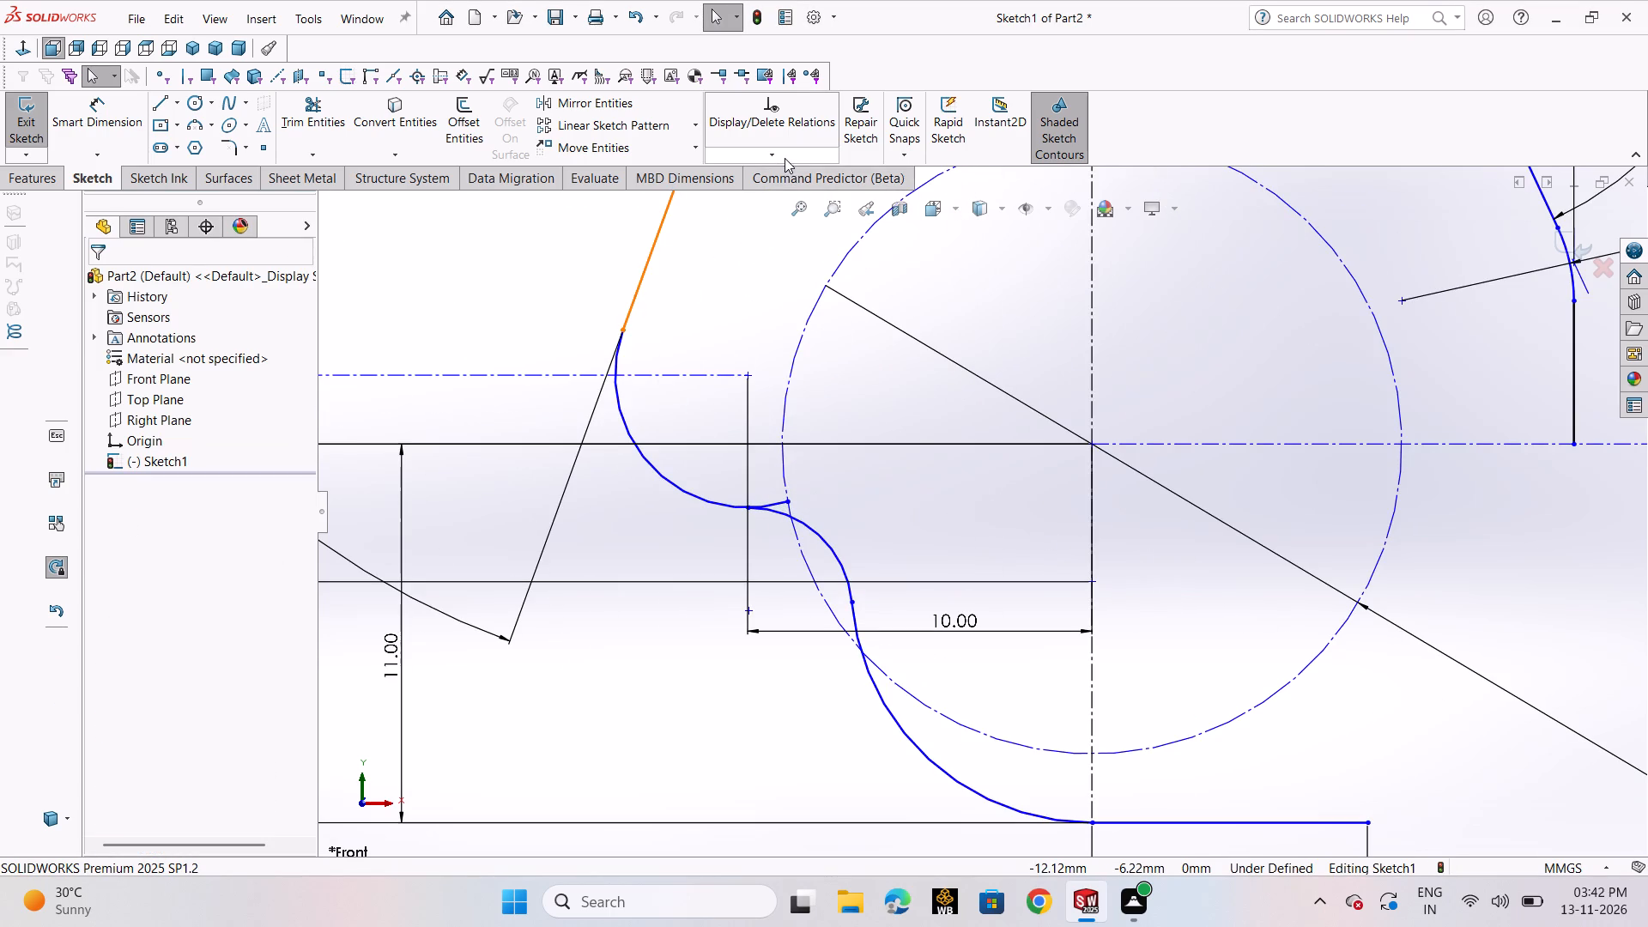
left_click(785, 158)
left_click(786, 203)
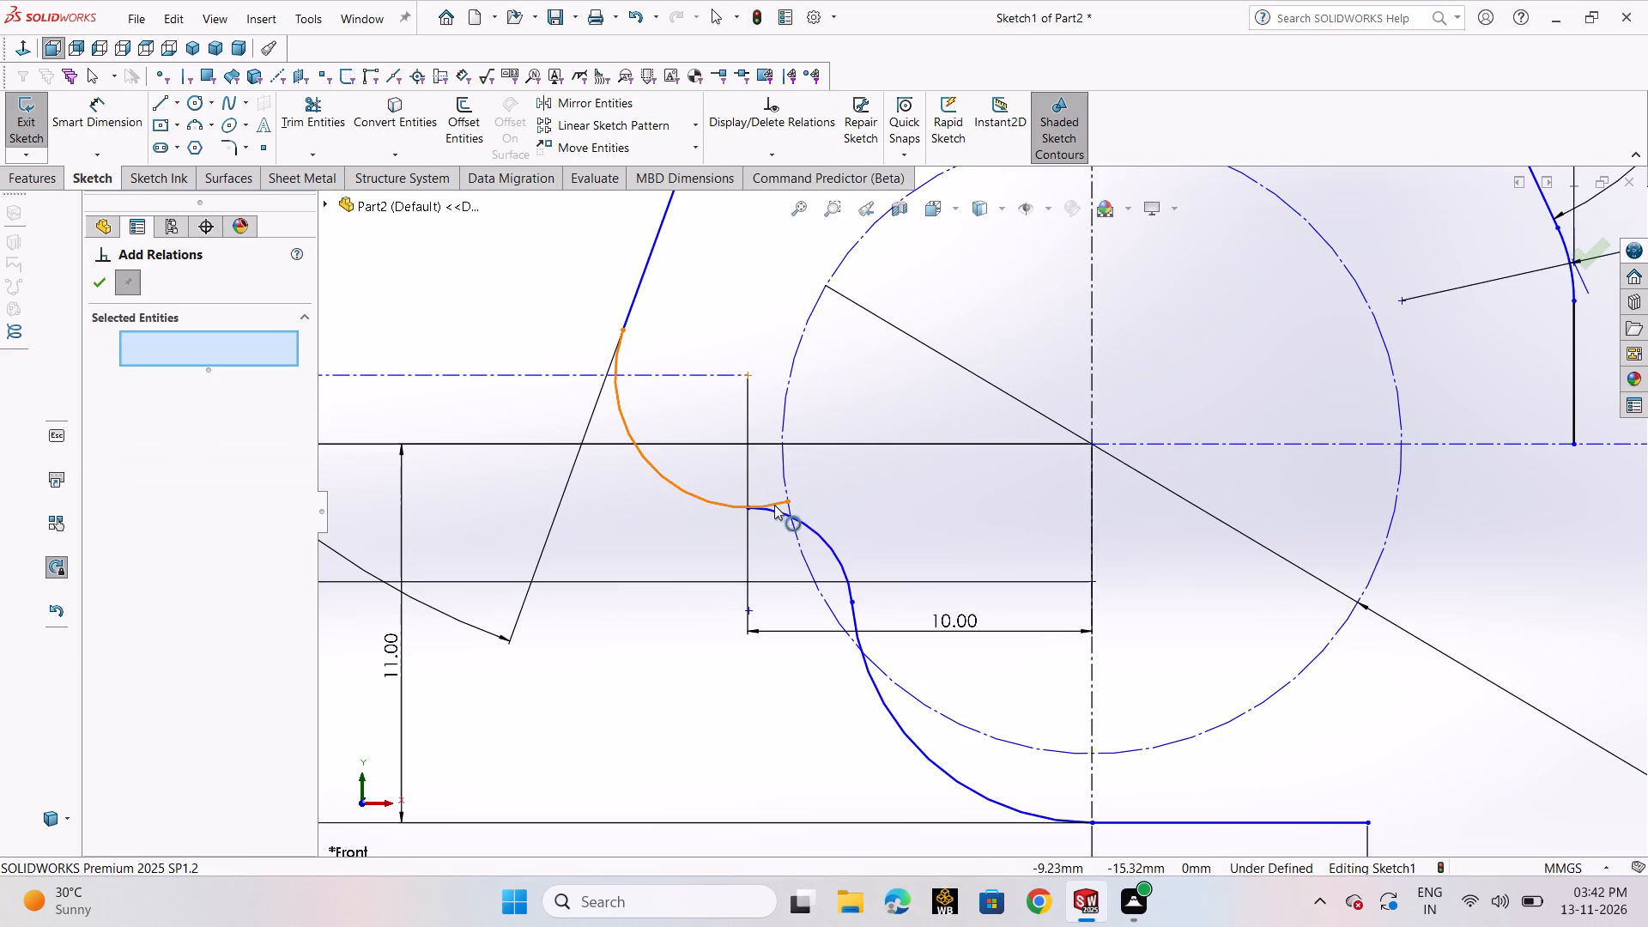
left_click(774, 505)
left_click(803, 524)
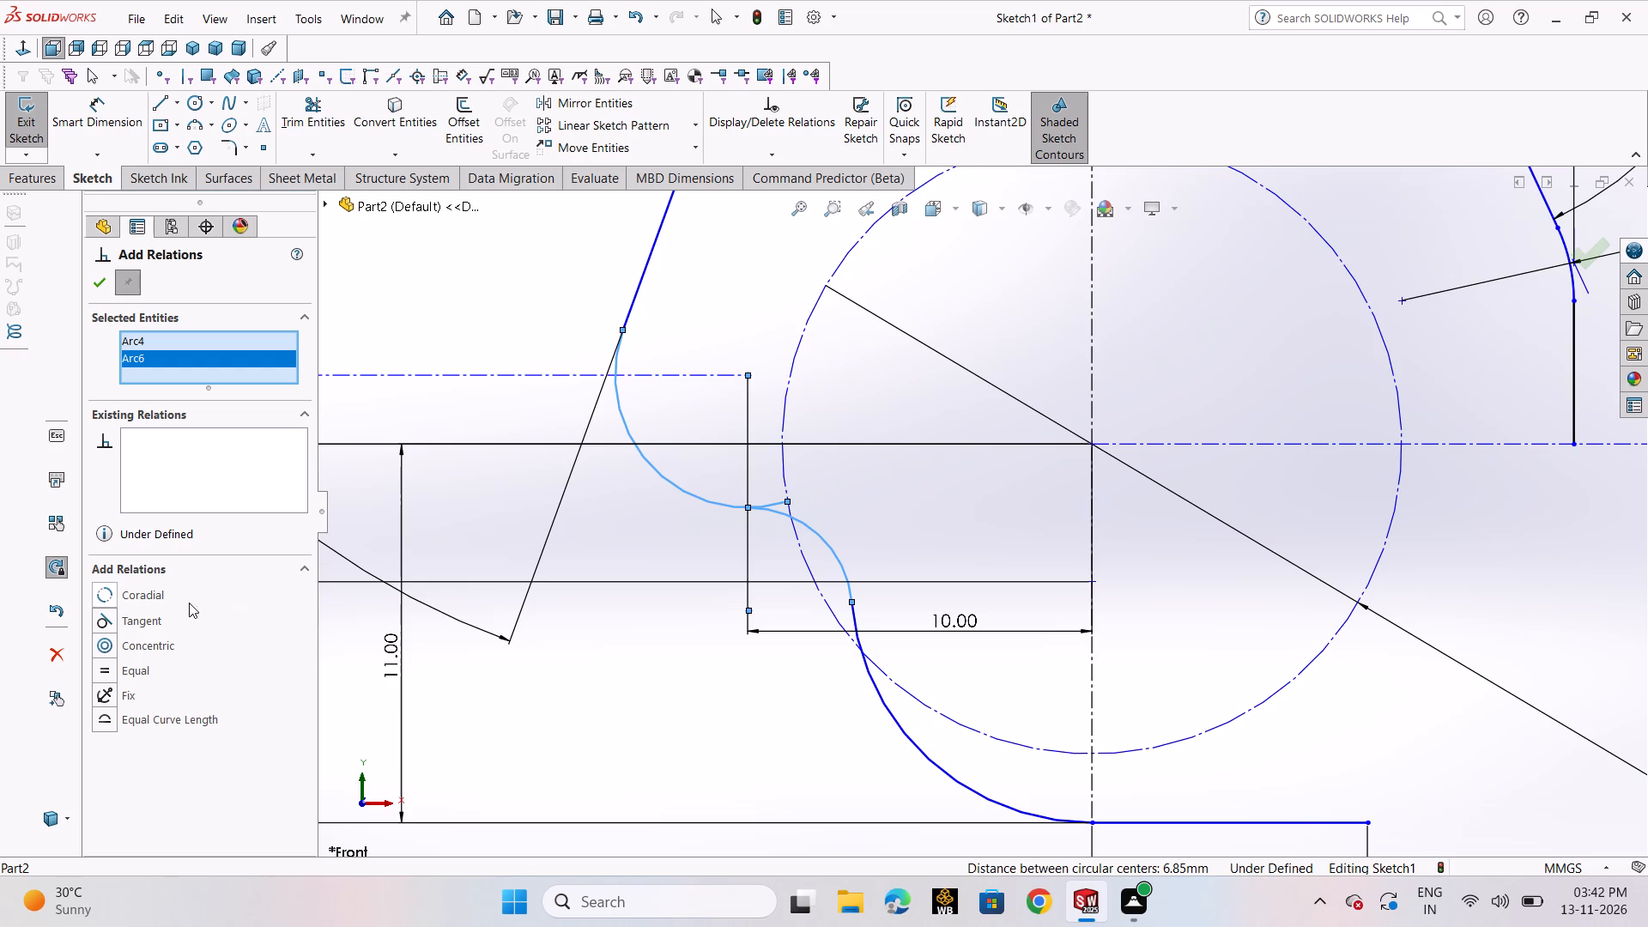
left_click(136, 627)
left_click(103, 294)
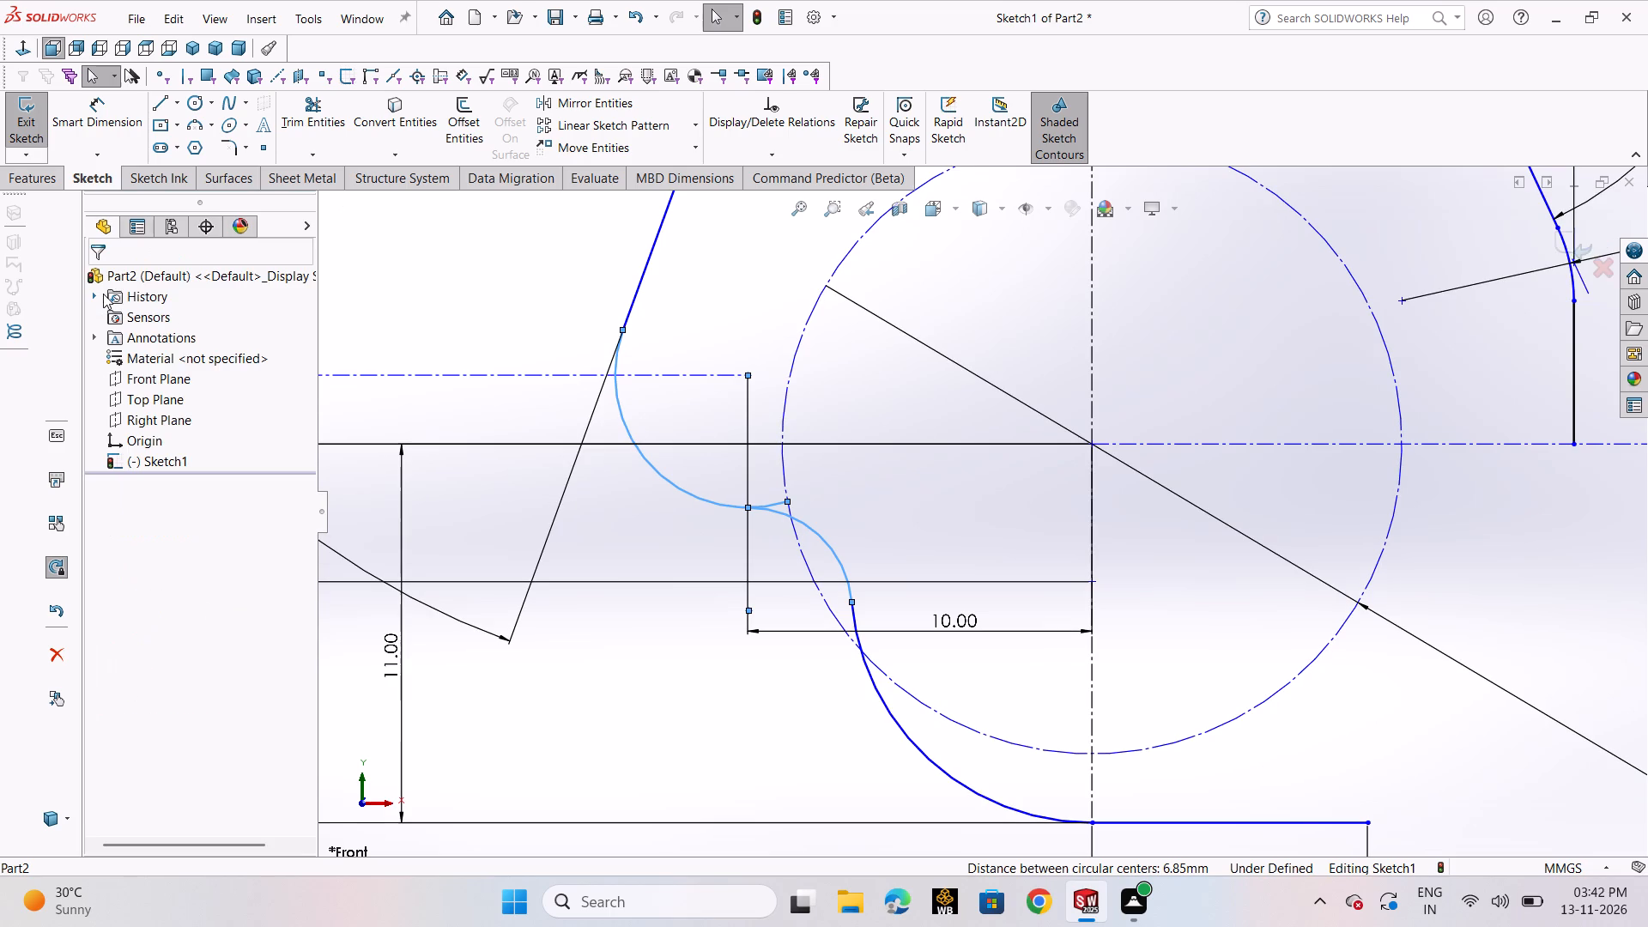
Add a tangent relation between the small arc and the larger lower-left arc running to the bottom line.
left_click(777, 155)
left_click(783, 191)
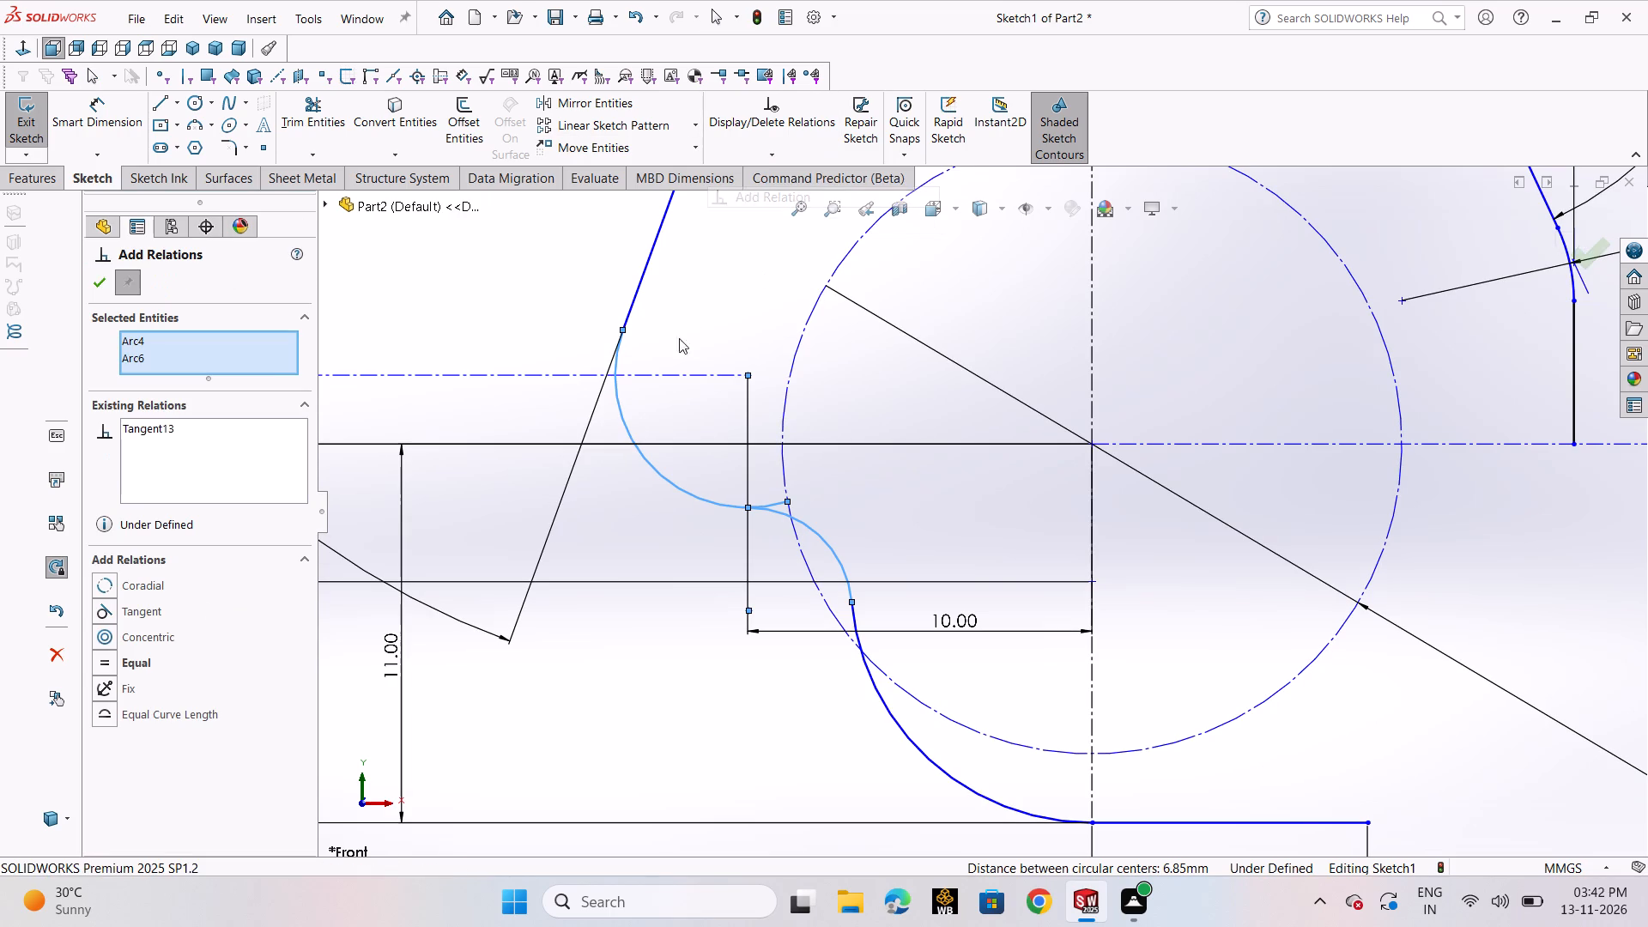
left_click(254, 357)
right_click(254, 357)
left_click(302, 389)
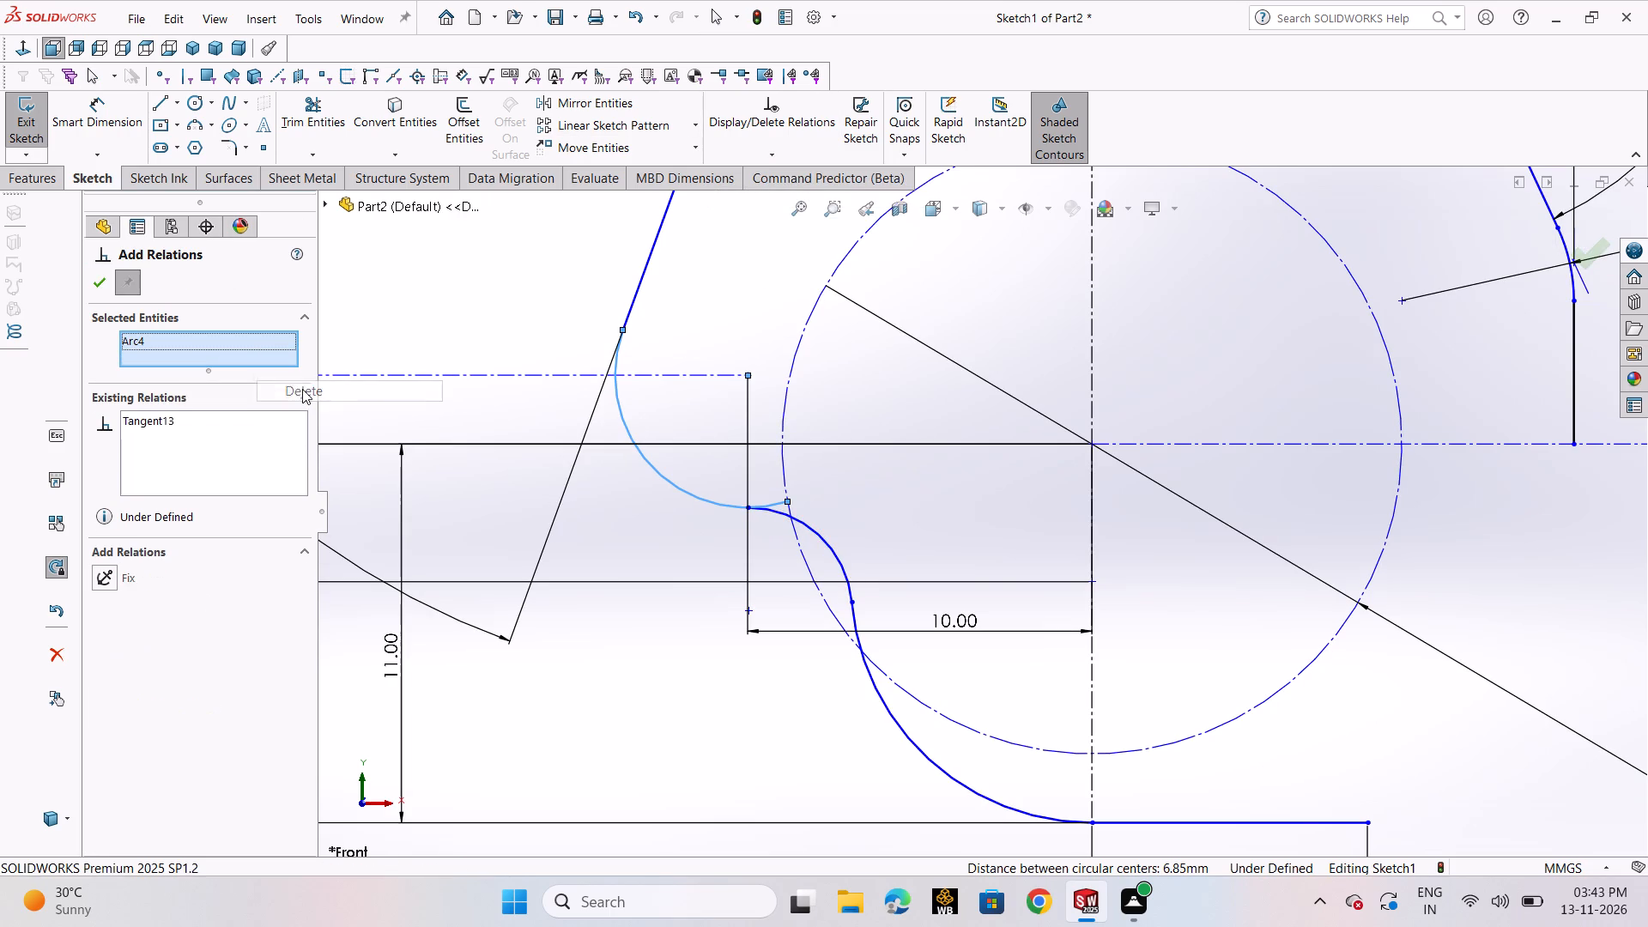
right_click(267, 336)
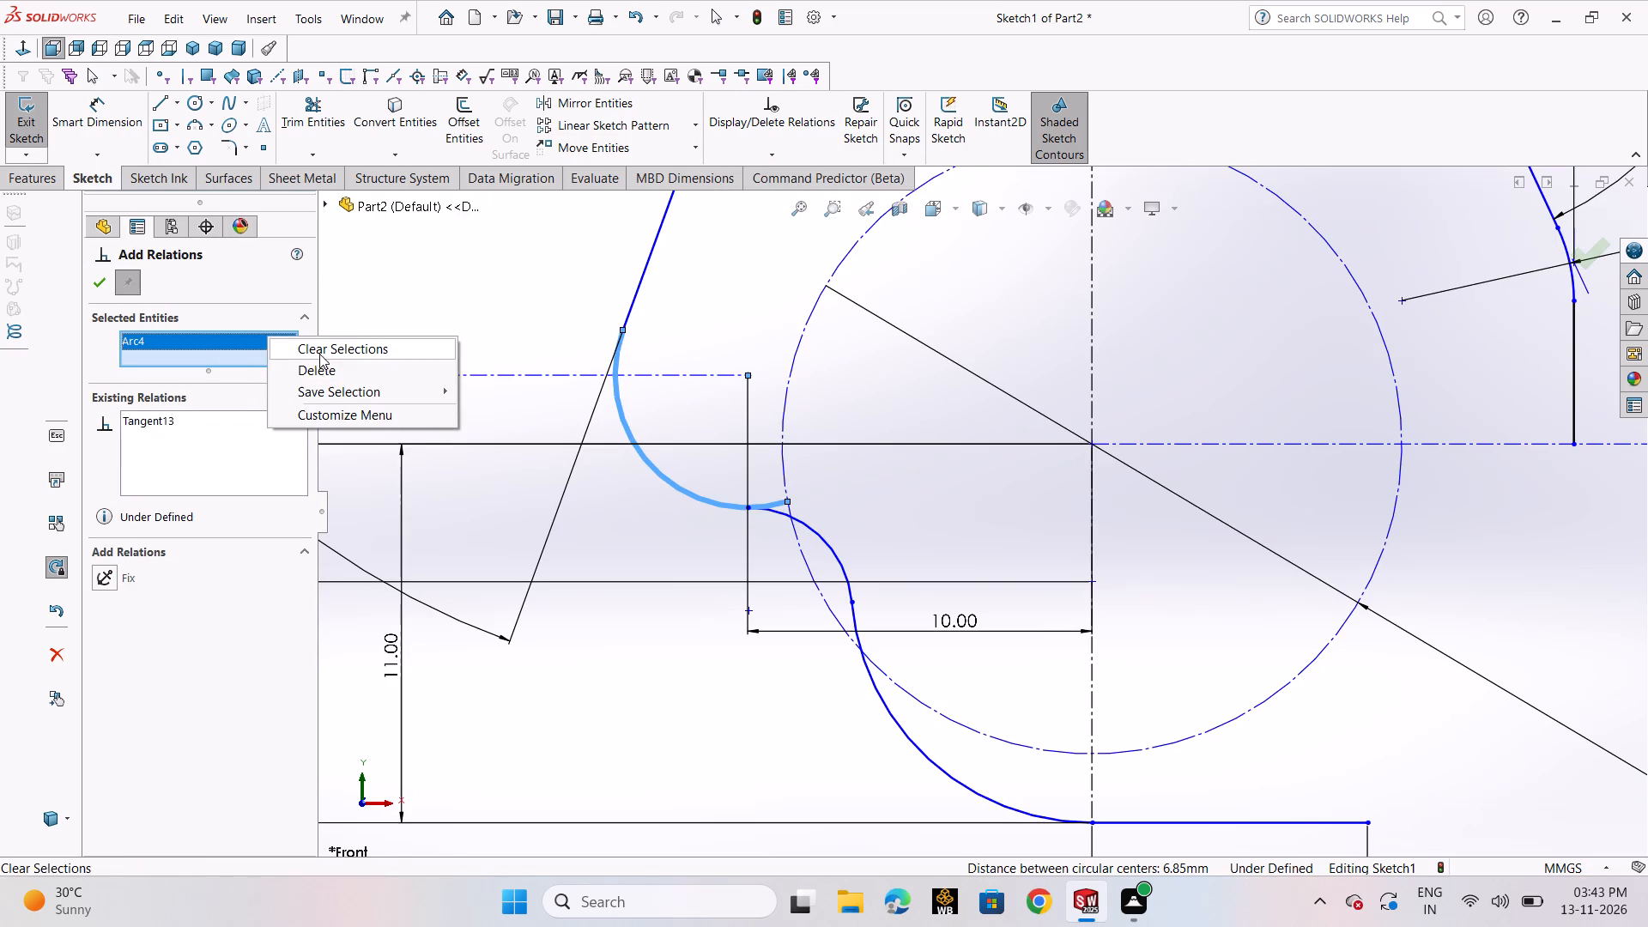
left_click(320, 354)
left_click(844, 566)
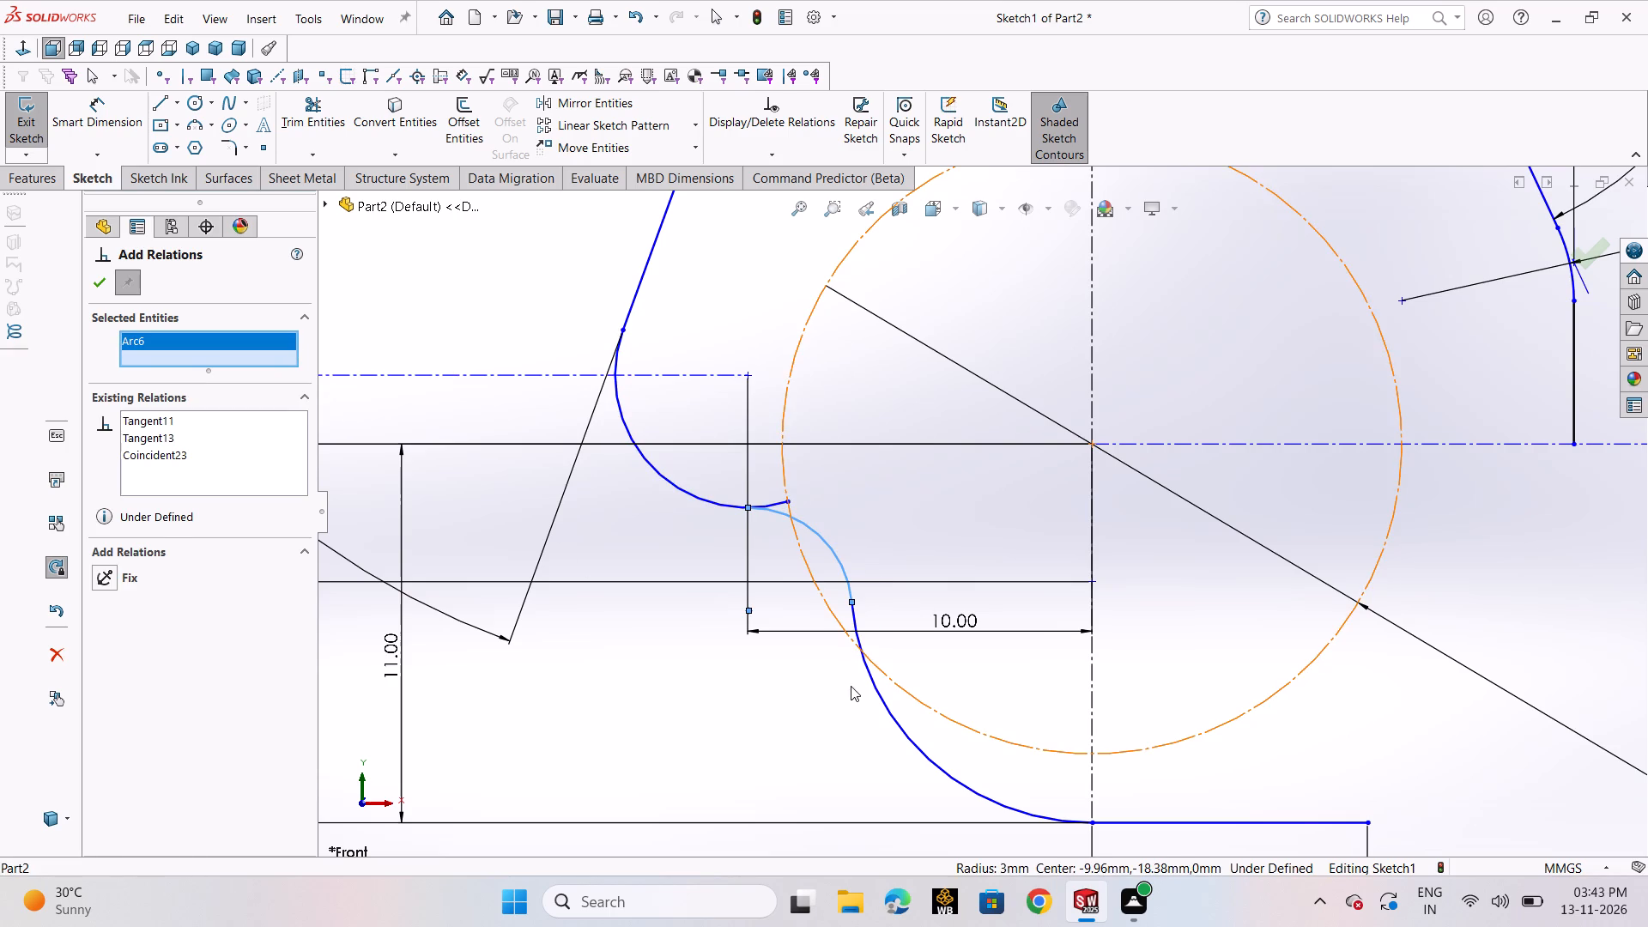
left_click(868, 675)
left_click(110, 622)
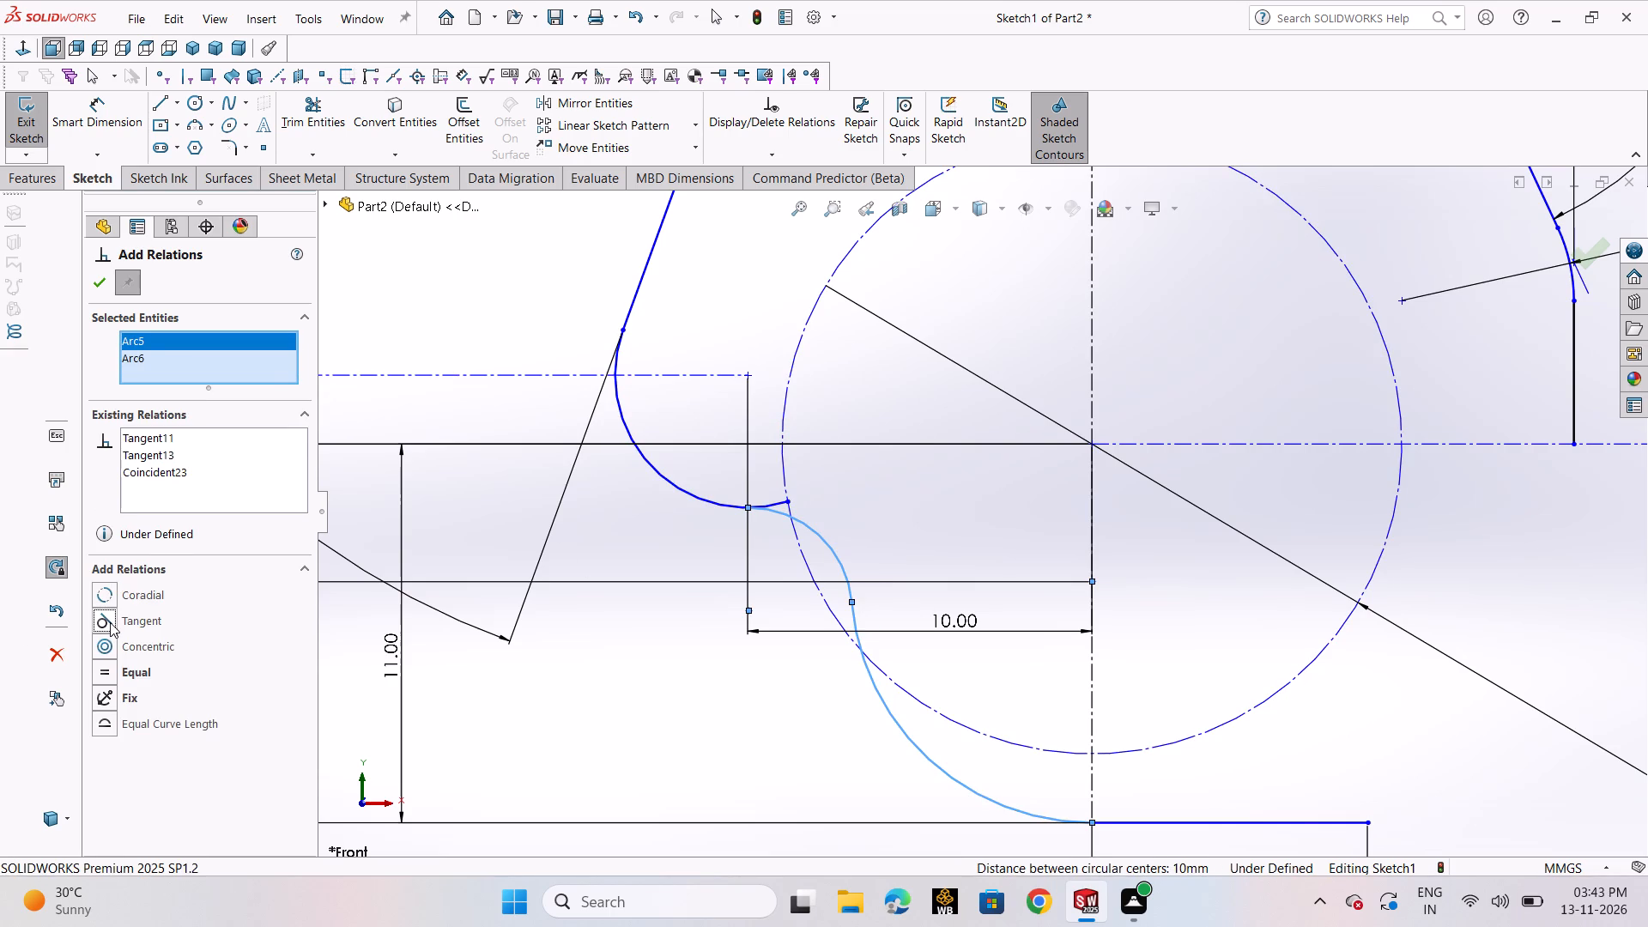
left_click(100, 282)
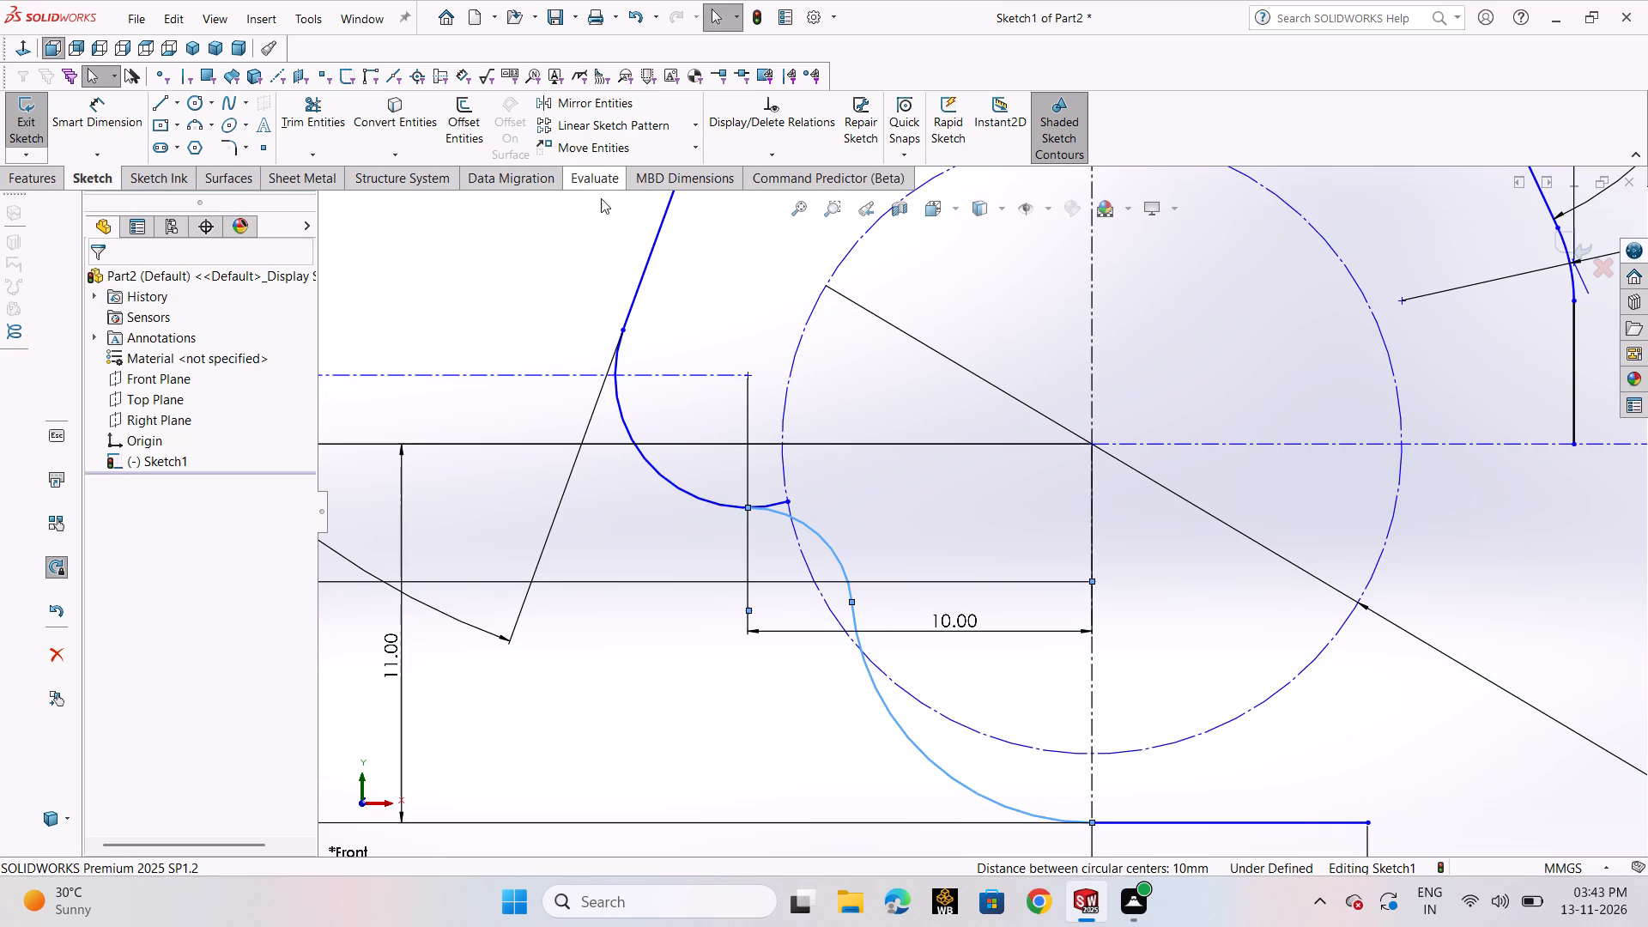
Trim the short end of the left arc that overhangs its junction with the small arc, using Power trim.
left_click(500, 272)
left_click(324, 130)
scroll(871, 495, "down", 5)
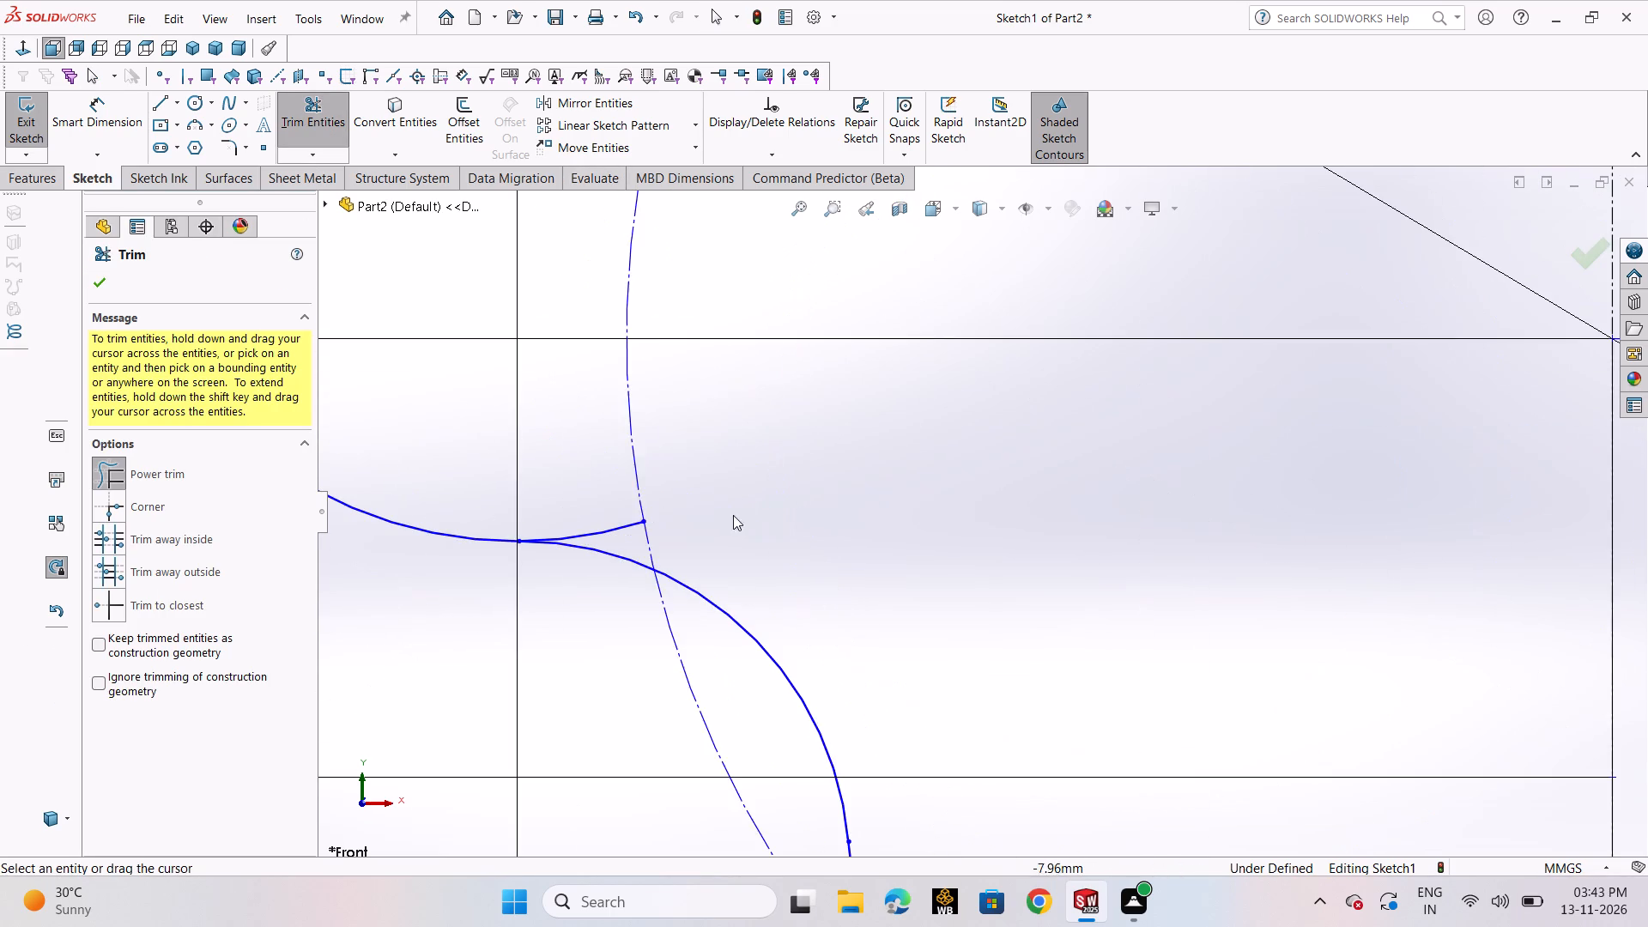
left_click_drag(594, 501, 608, 535)
scroll(738, 548, "up", 7)
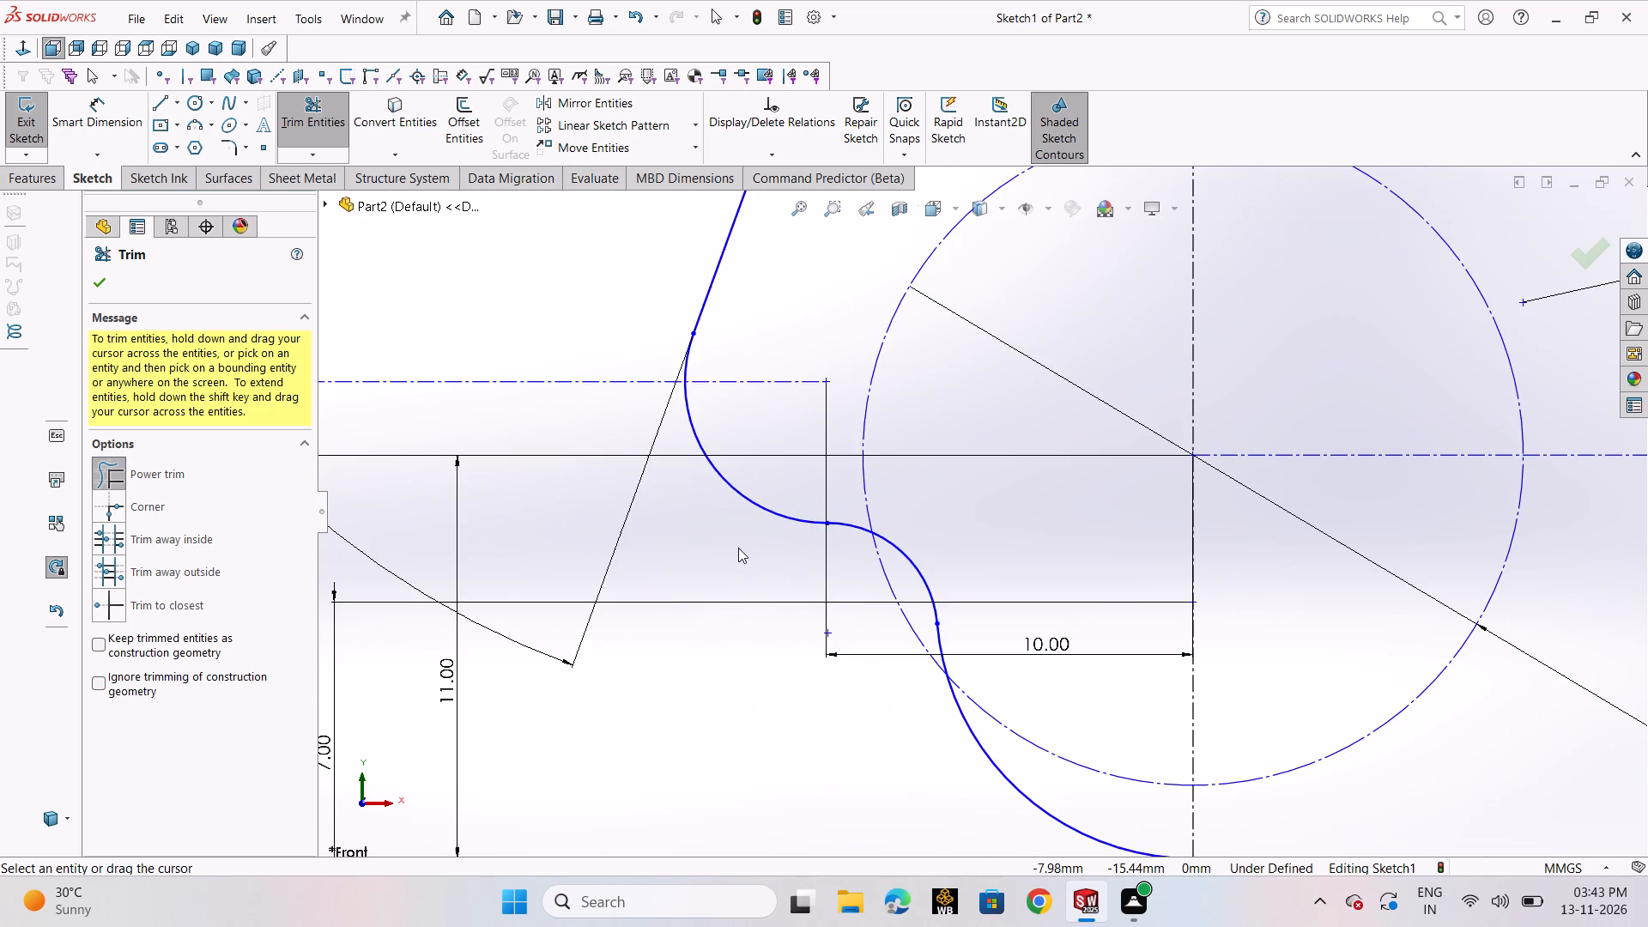
left_click(88, 286)
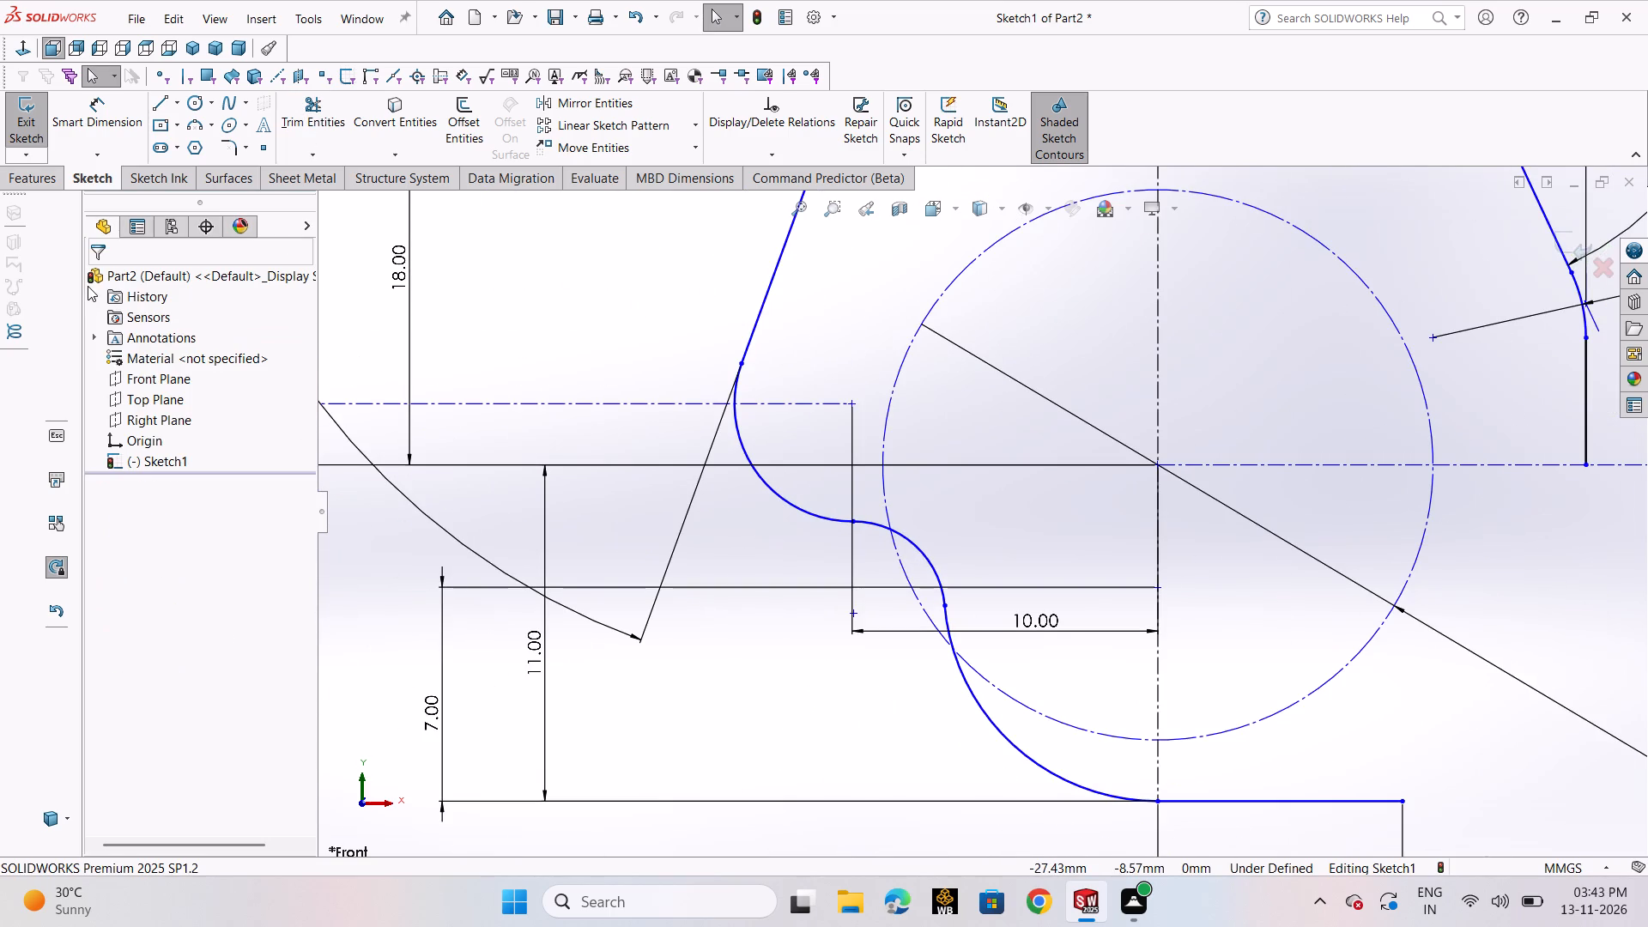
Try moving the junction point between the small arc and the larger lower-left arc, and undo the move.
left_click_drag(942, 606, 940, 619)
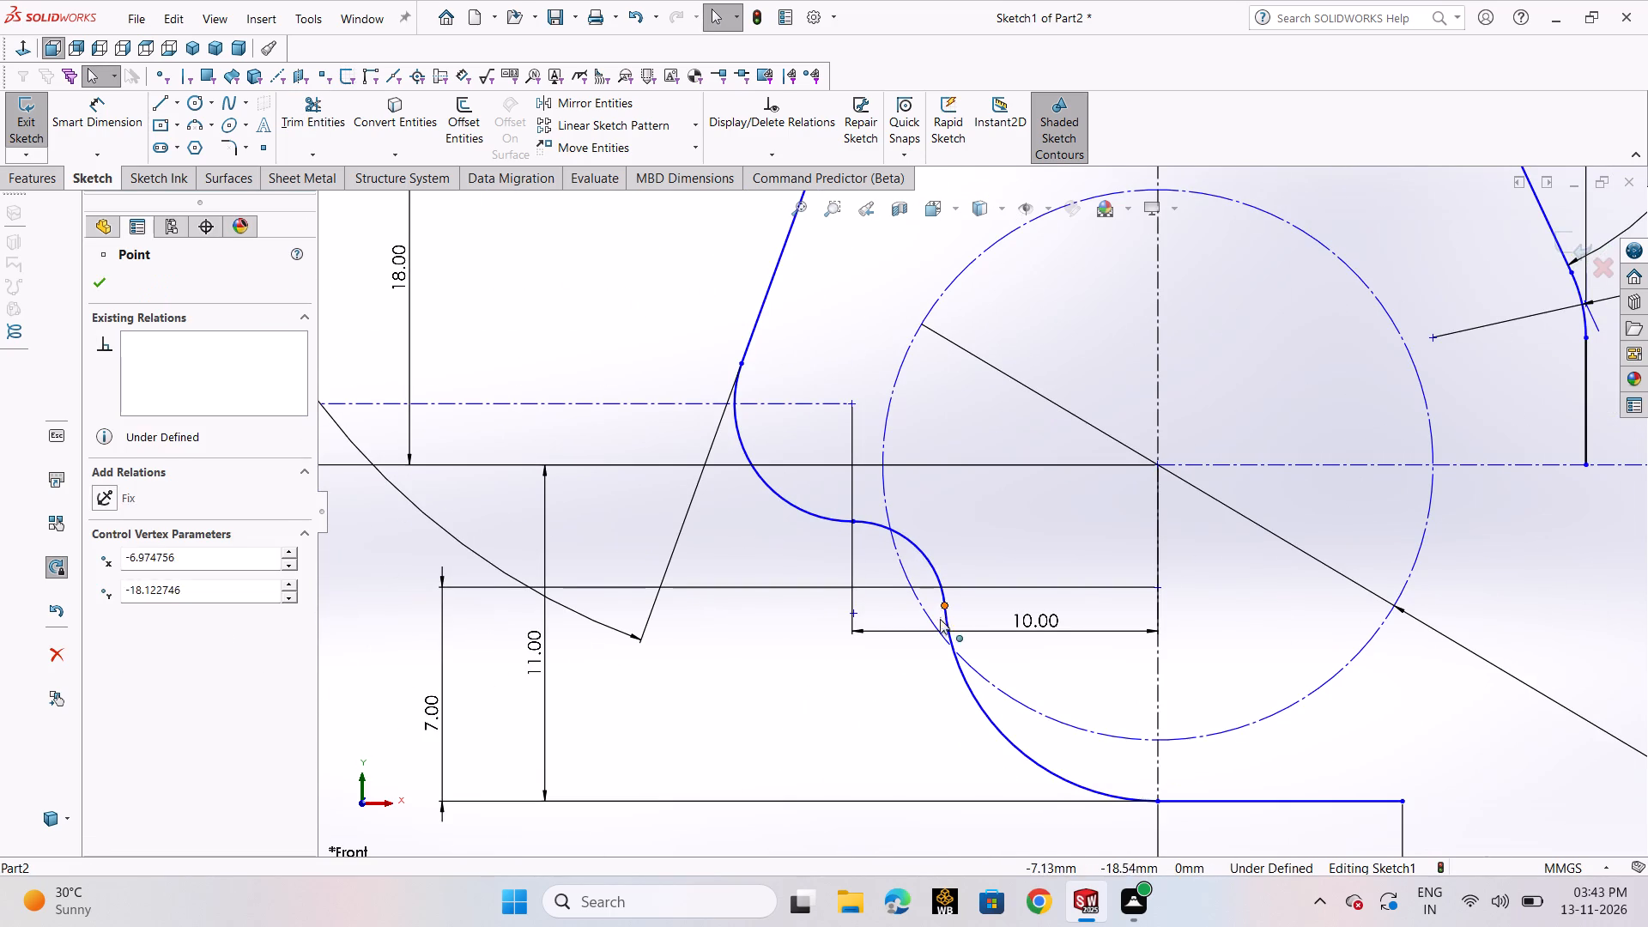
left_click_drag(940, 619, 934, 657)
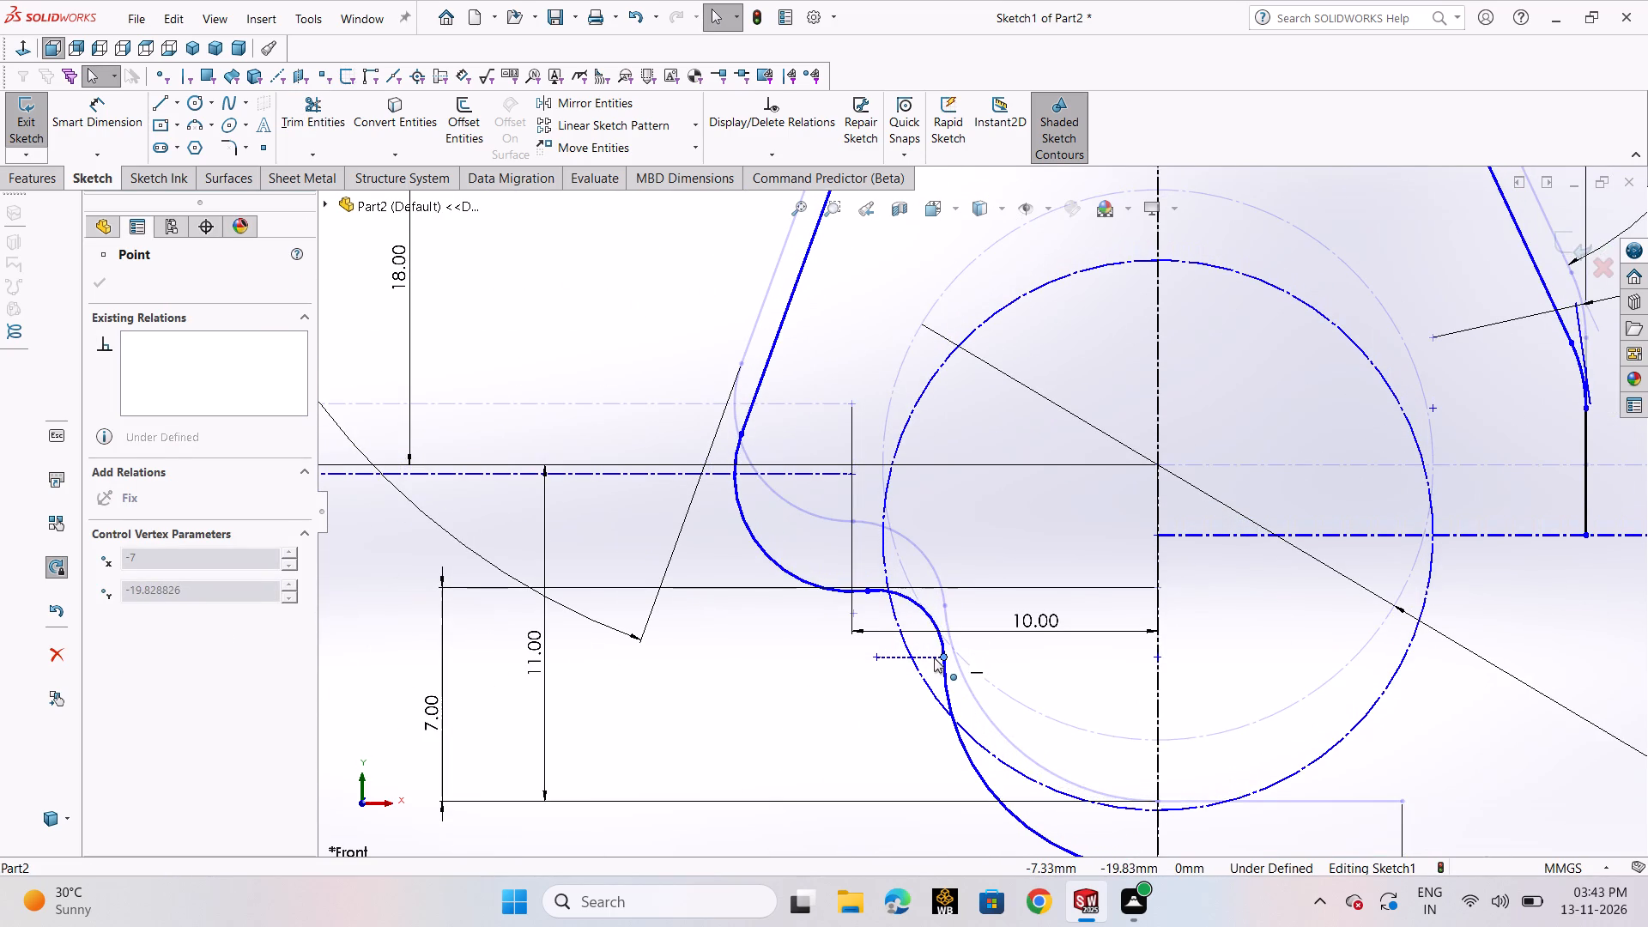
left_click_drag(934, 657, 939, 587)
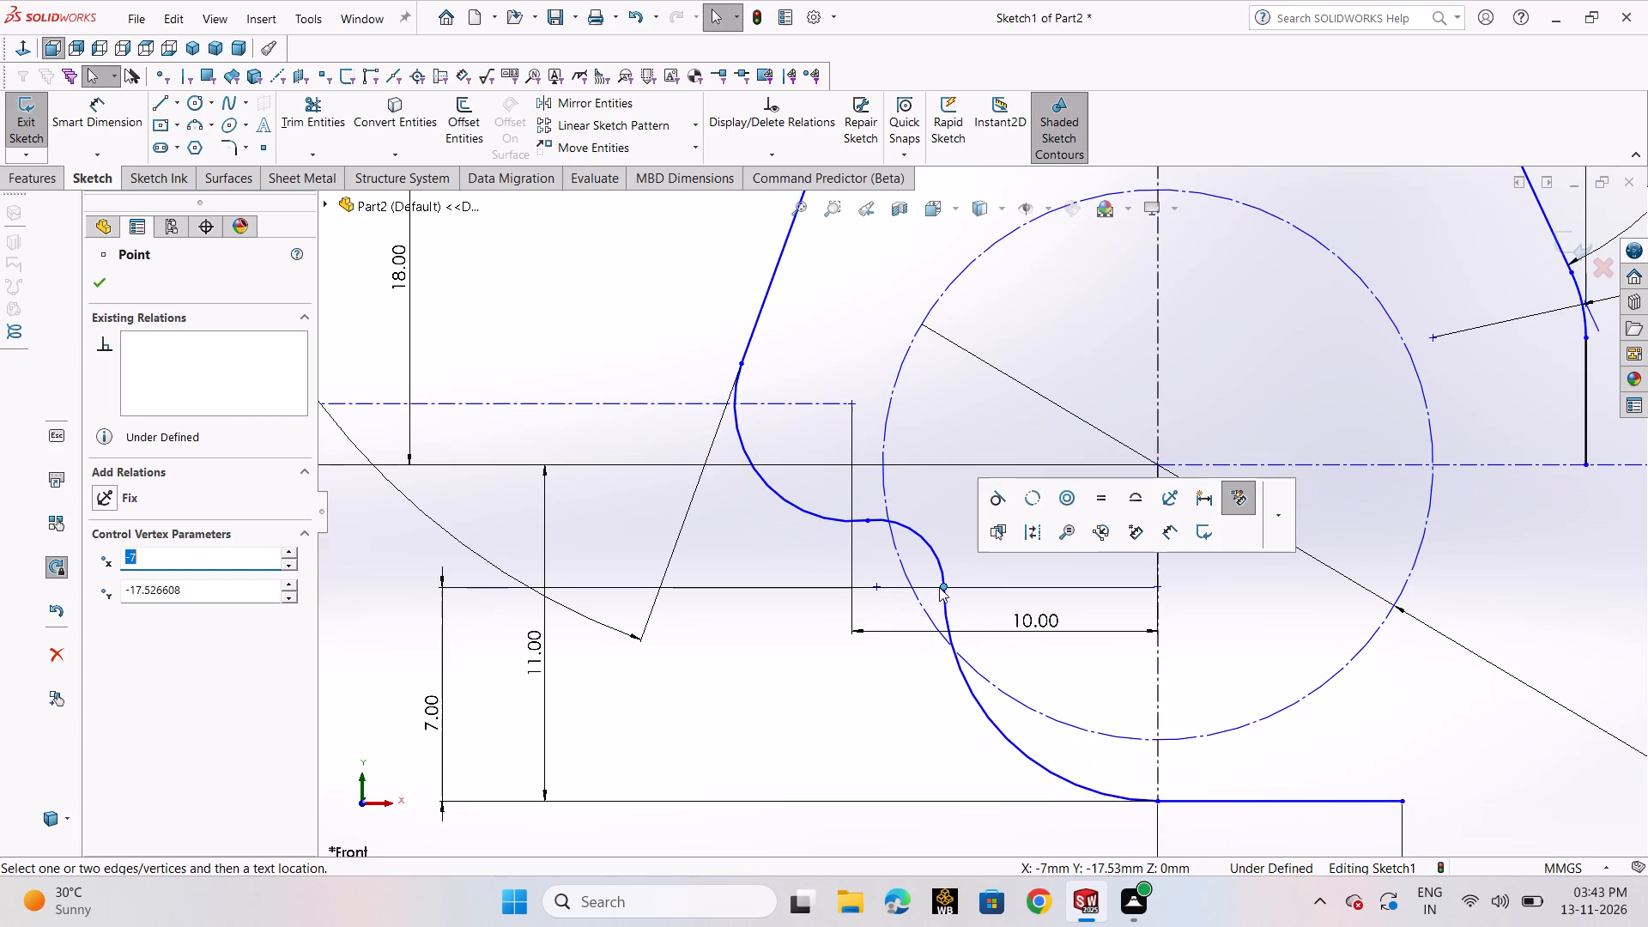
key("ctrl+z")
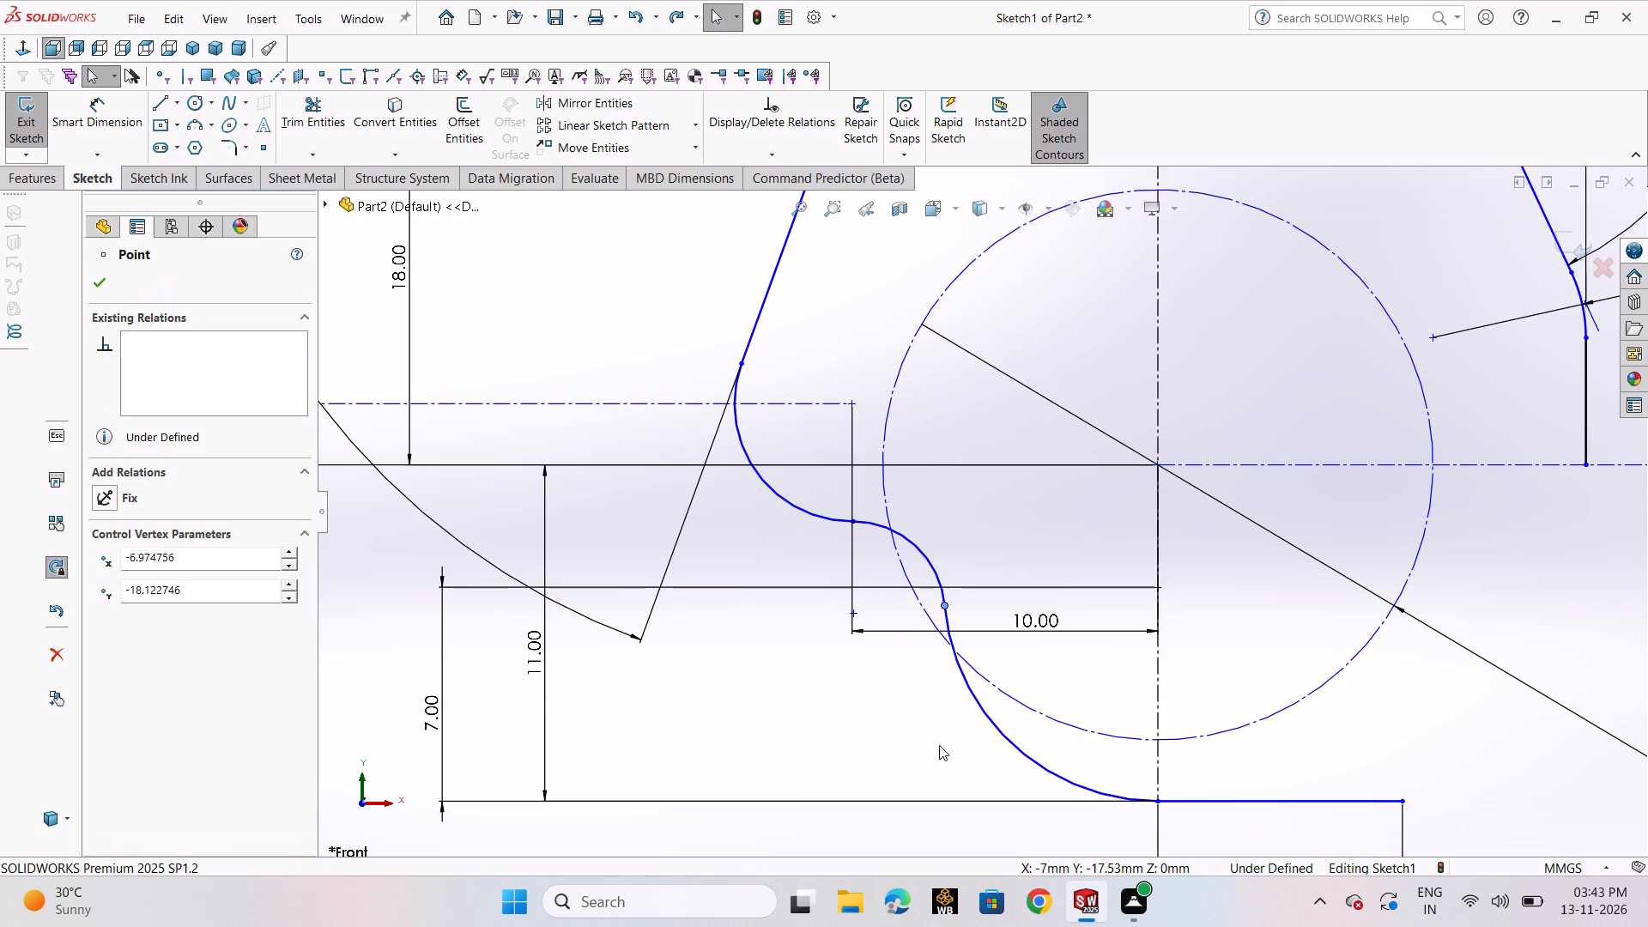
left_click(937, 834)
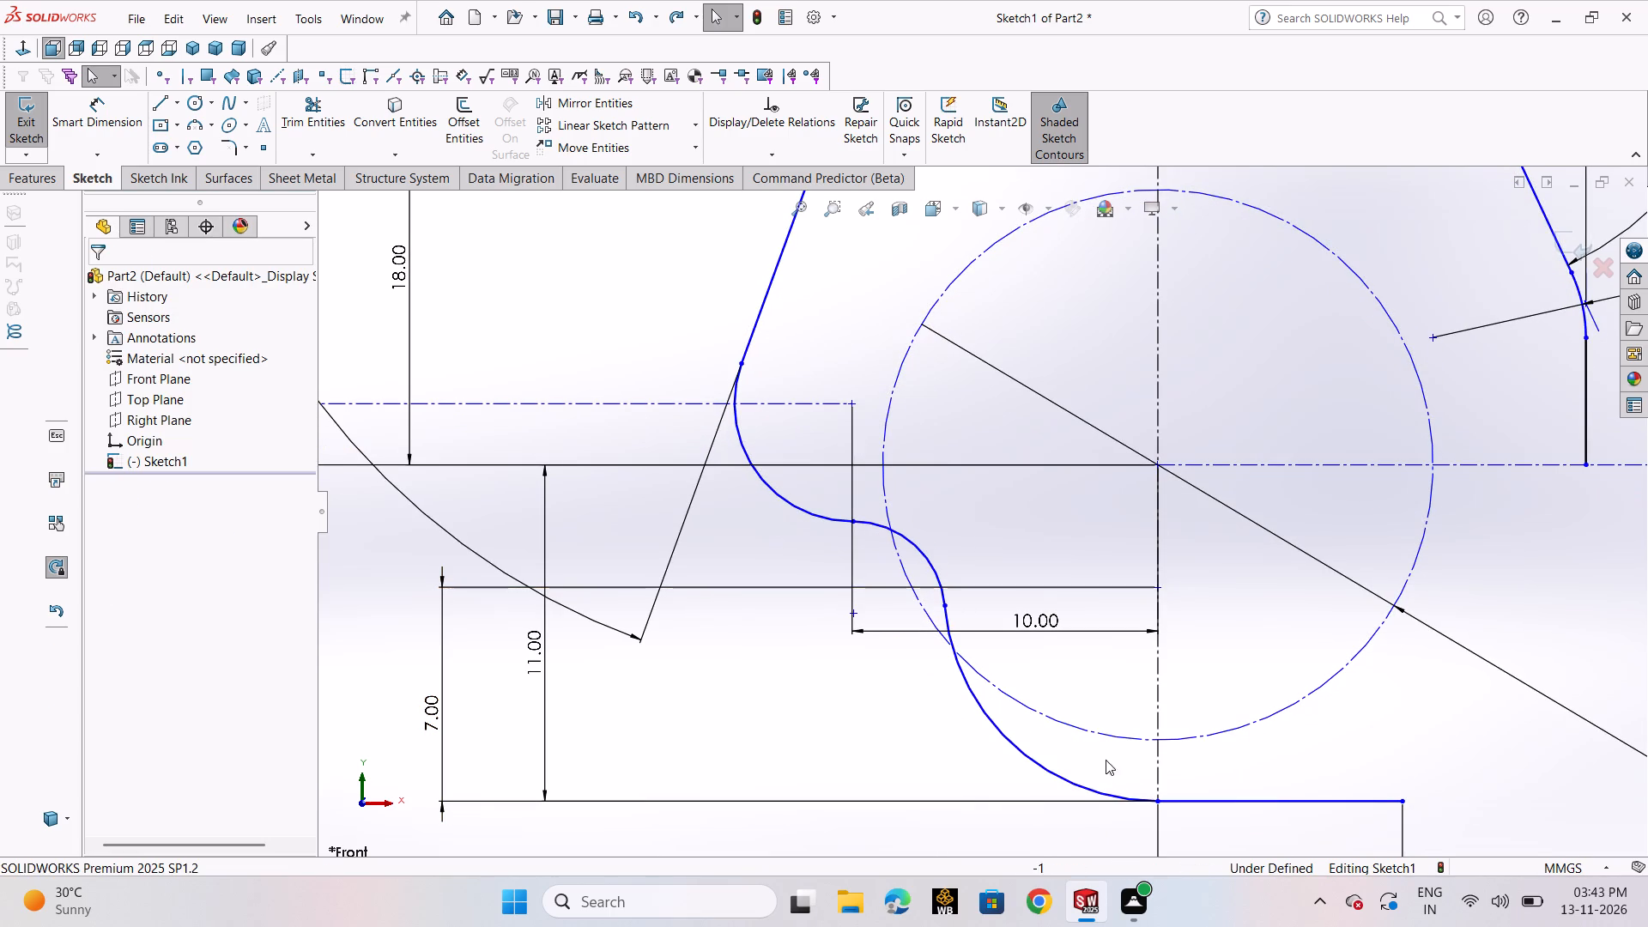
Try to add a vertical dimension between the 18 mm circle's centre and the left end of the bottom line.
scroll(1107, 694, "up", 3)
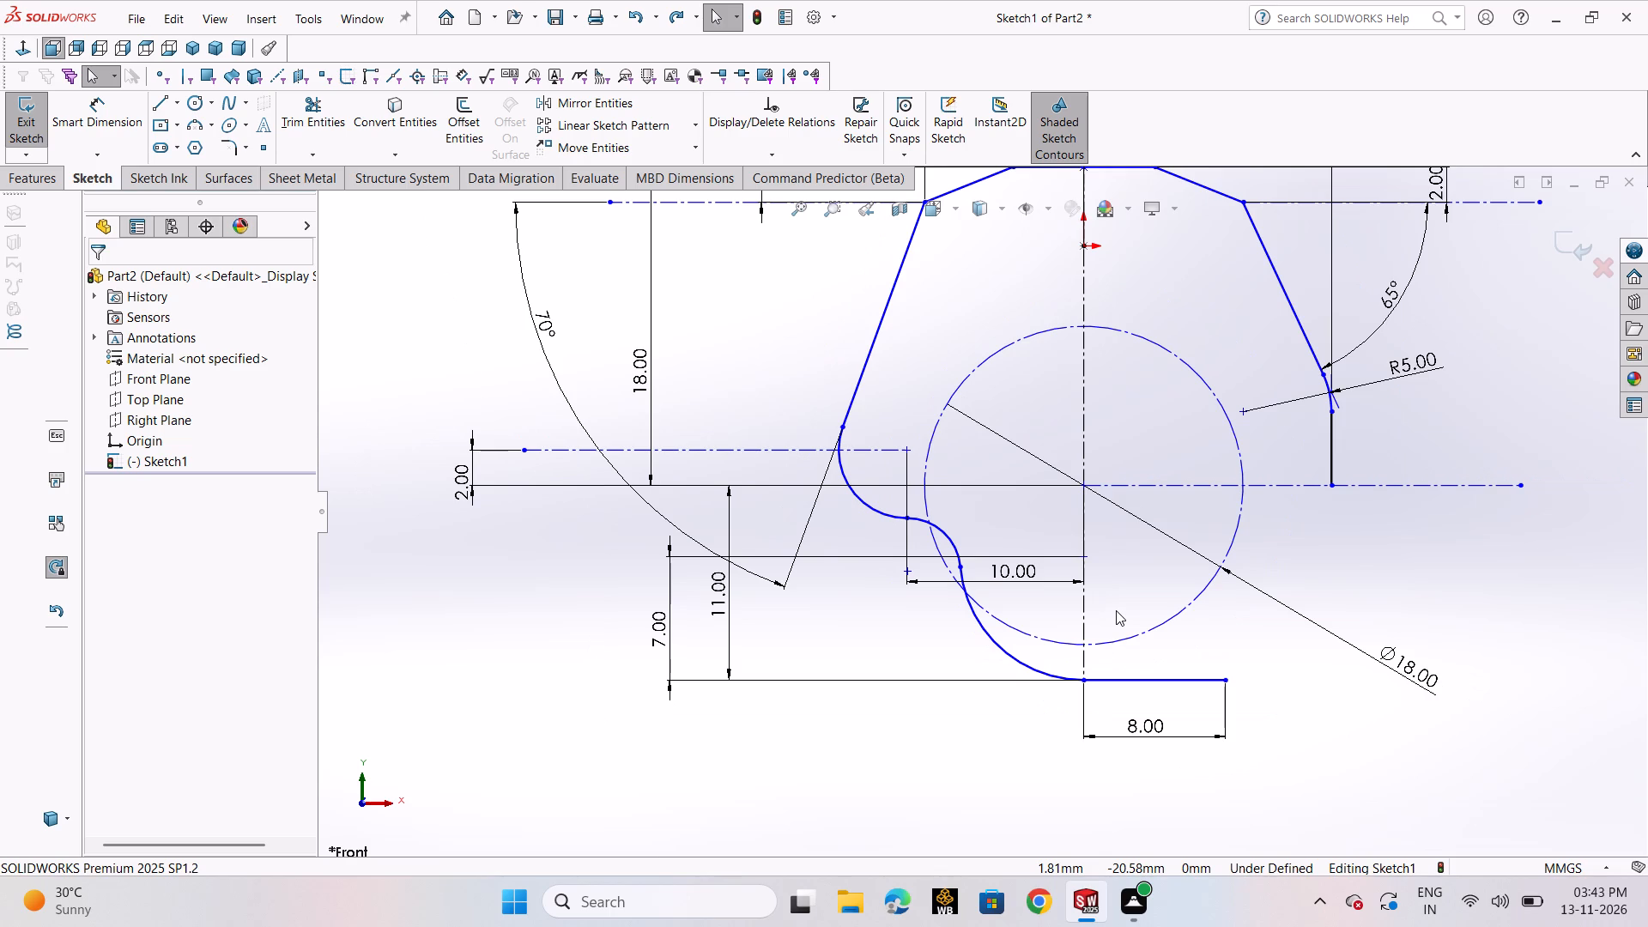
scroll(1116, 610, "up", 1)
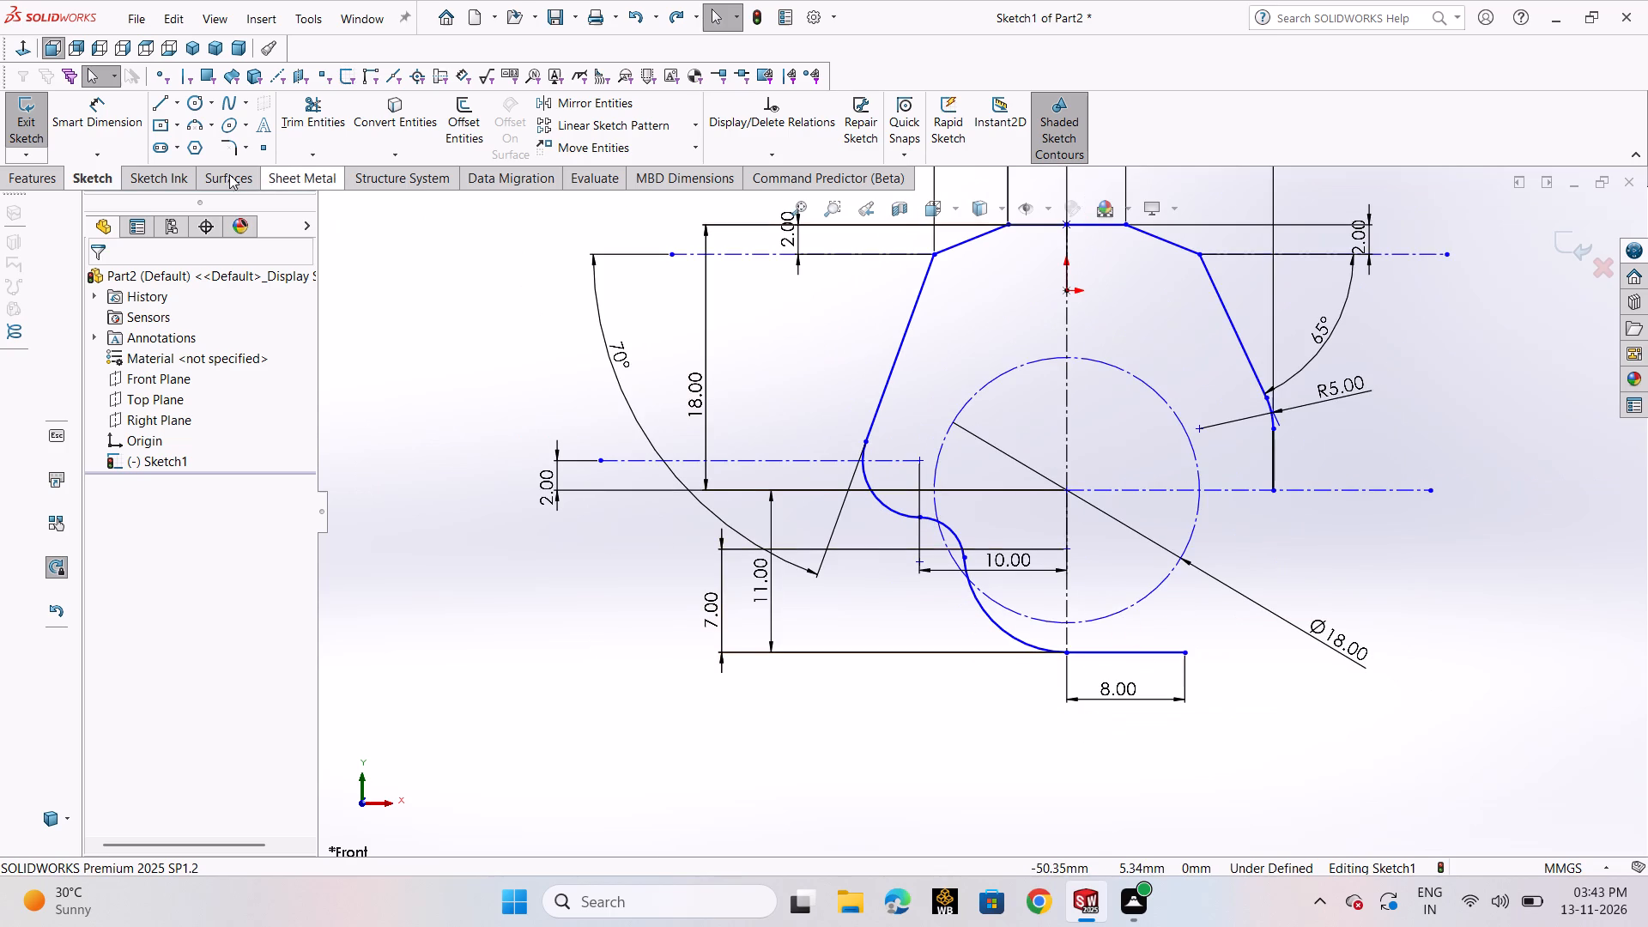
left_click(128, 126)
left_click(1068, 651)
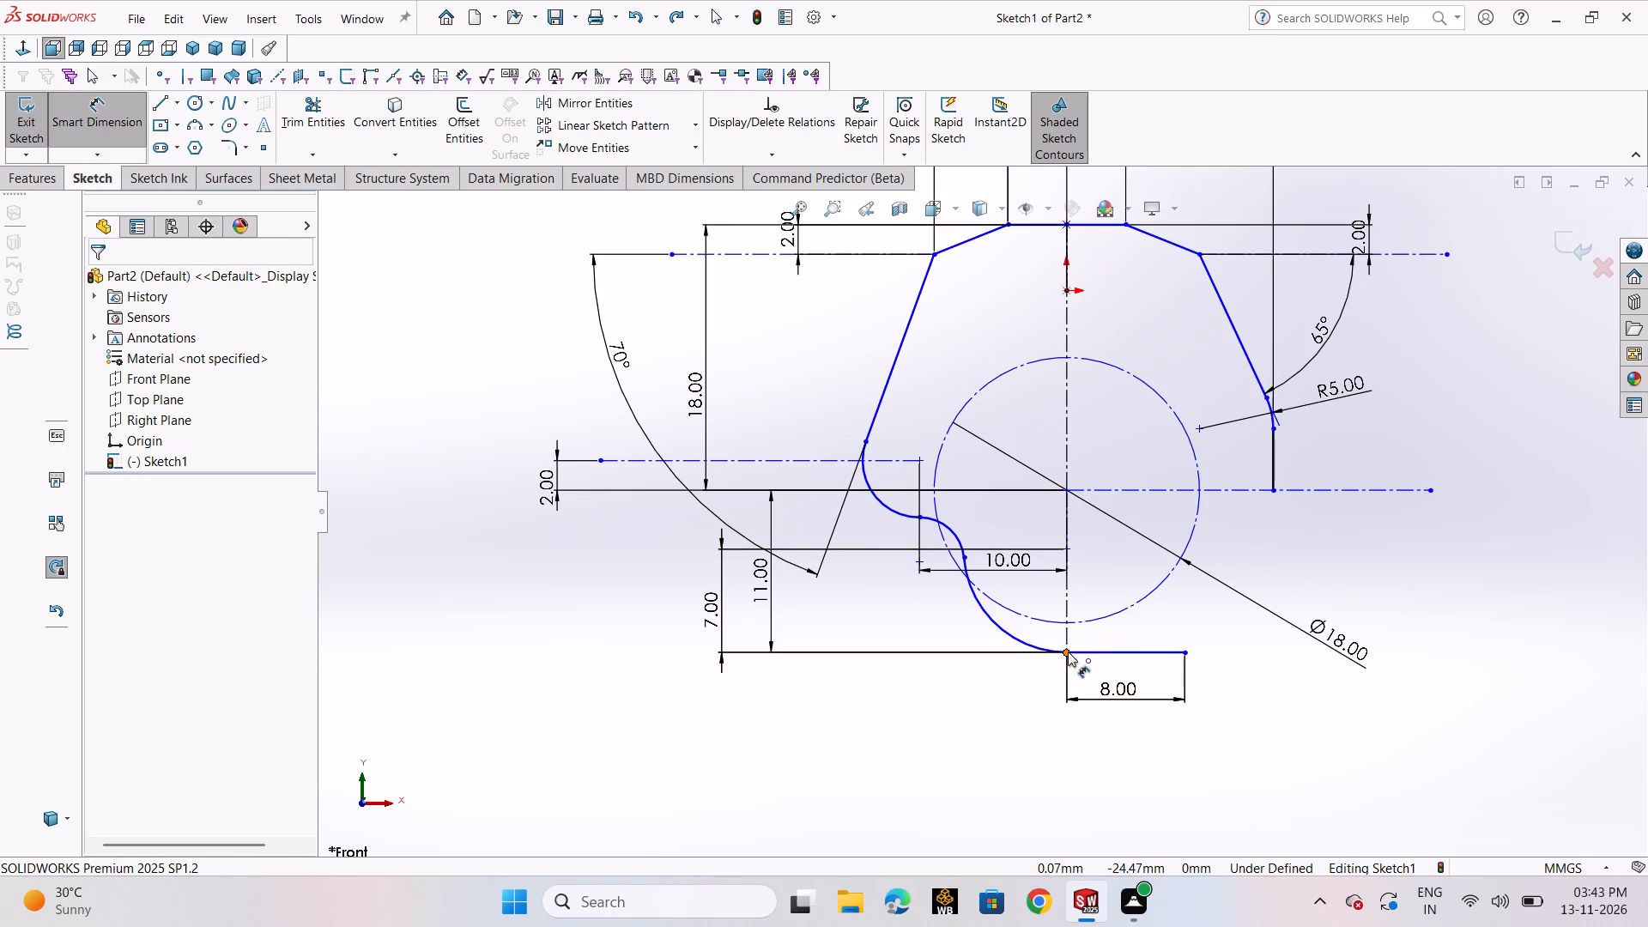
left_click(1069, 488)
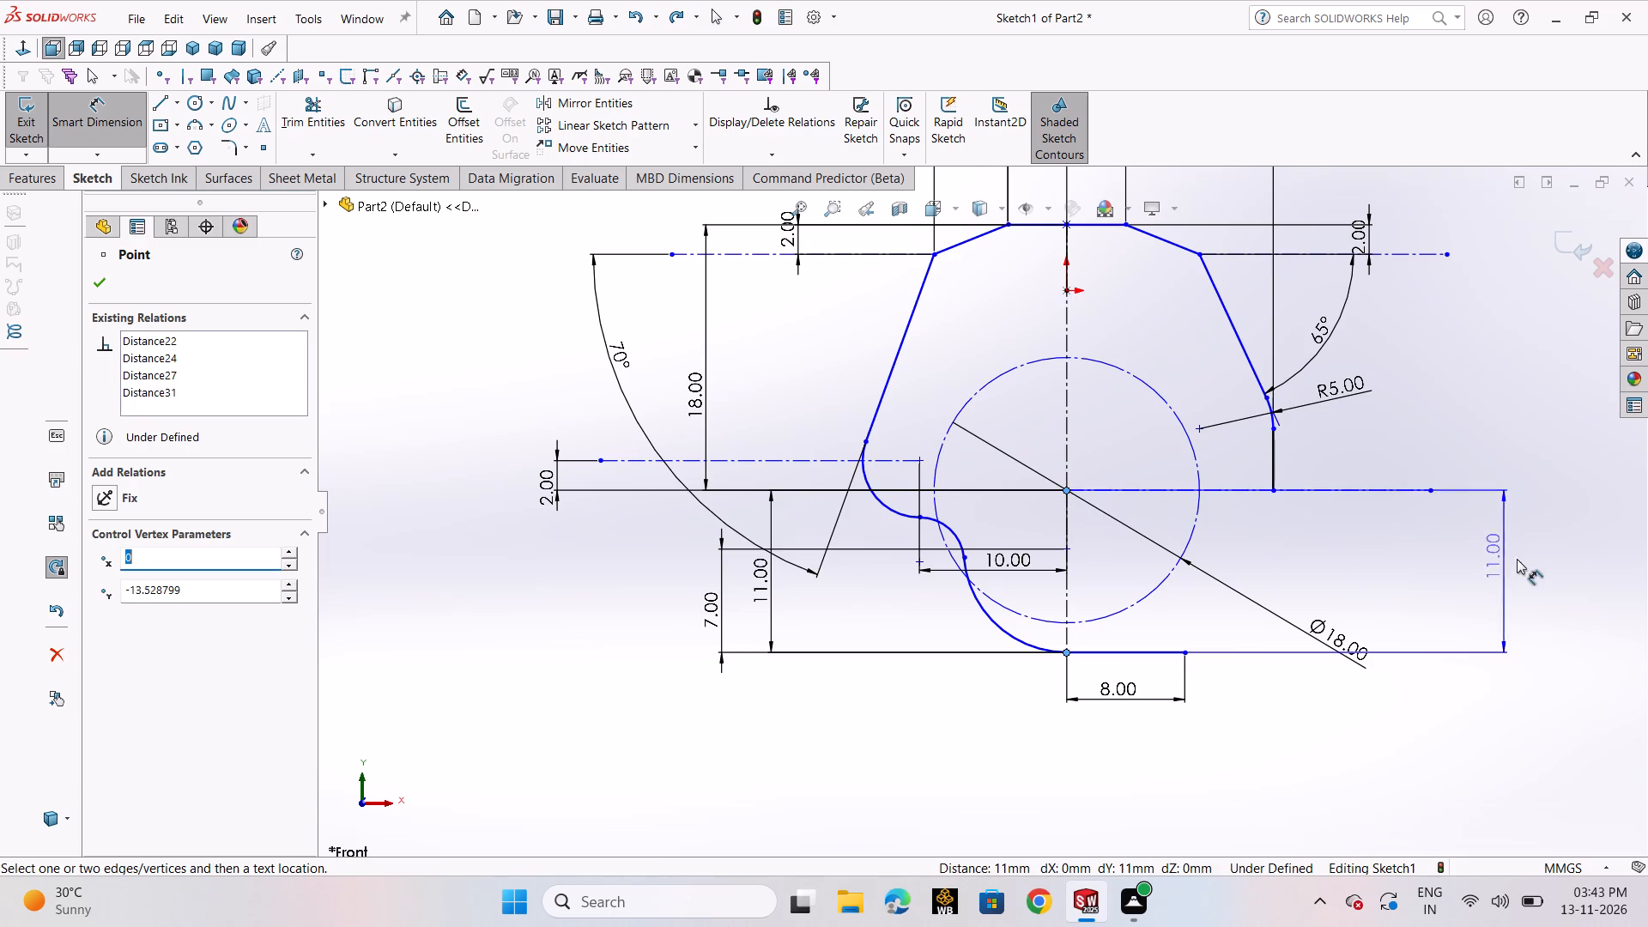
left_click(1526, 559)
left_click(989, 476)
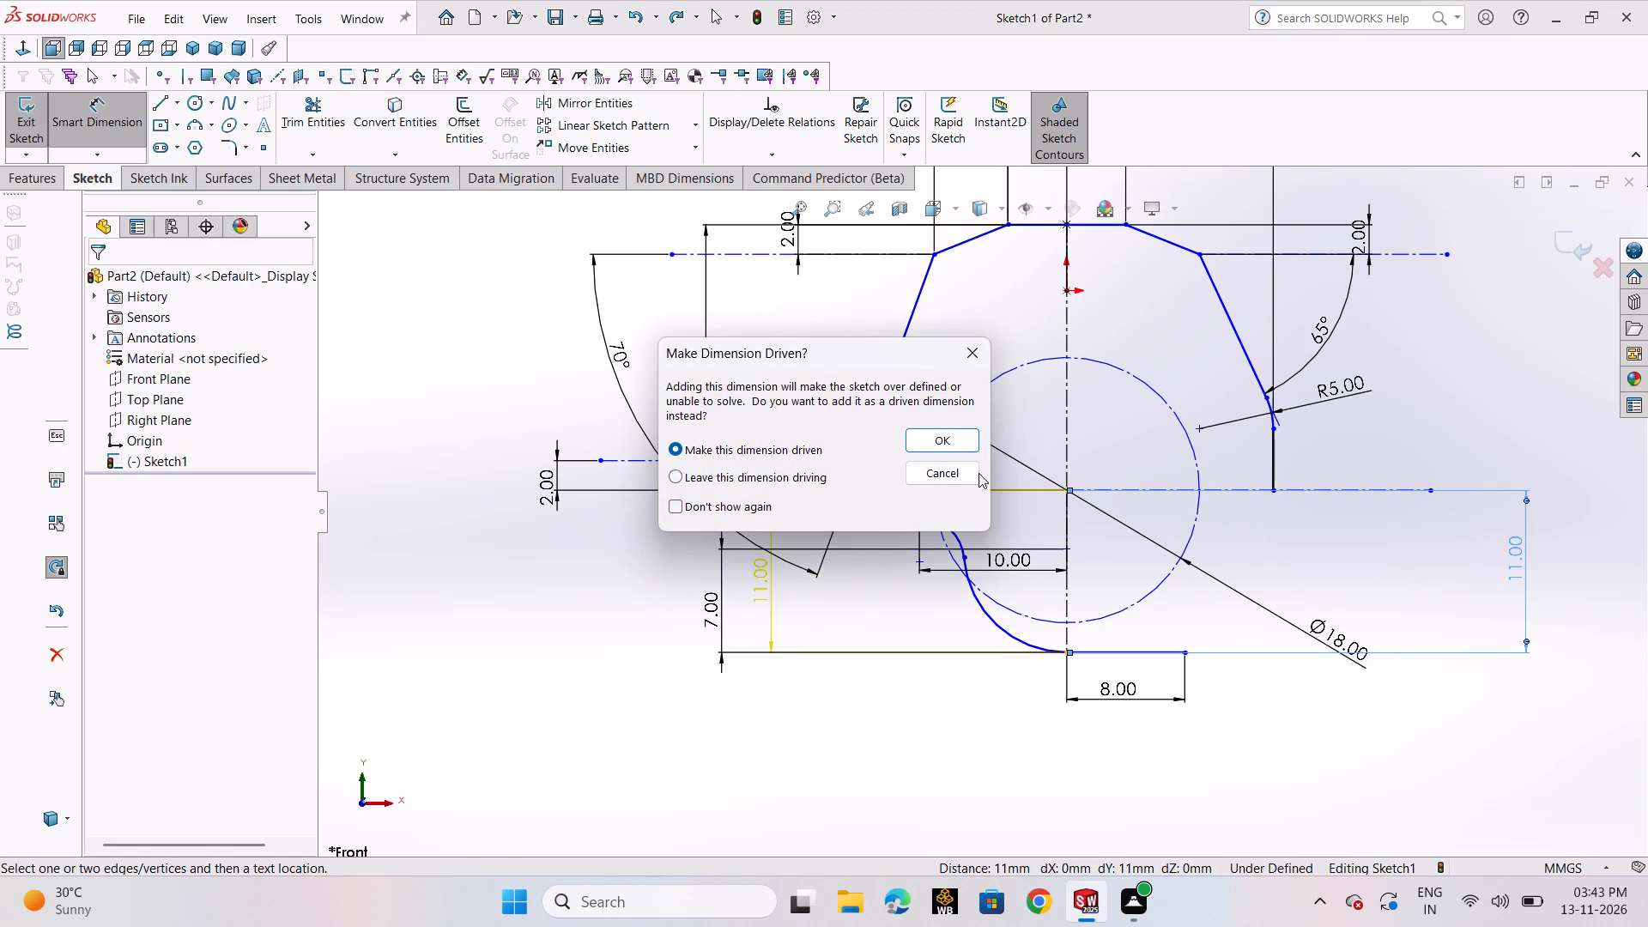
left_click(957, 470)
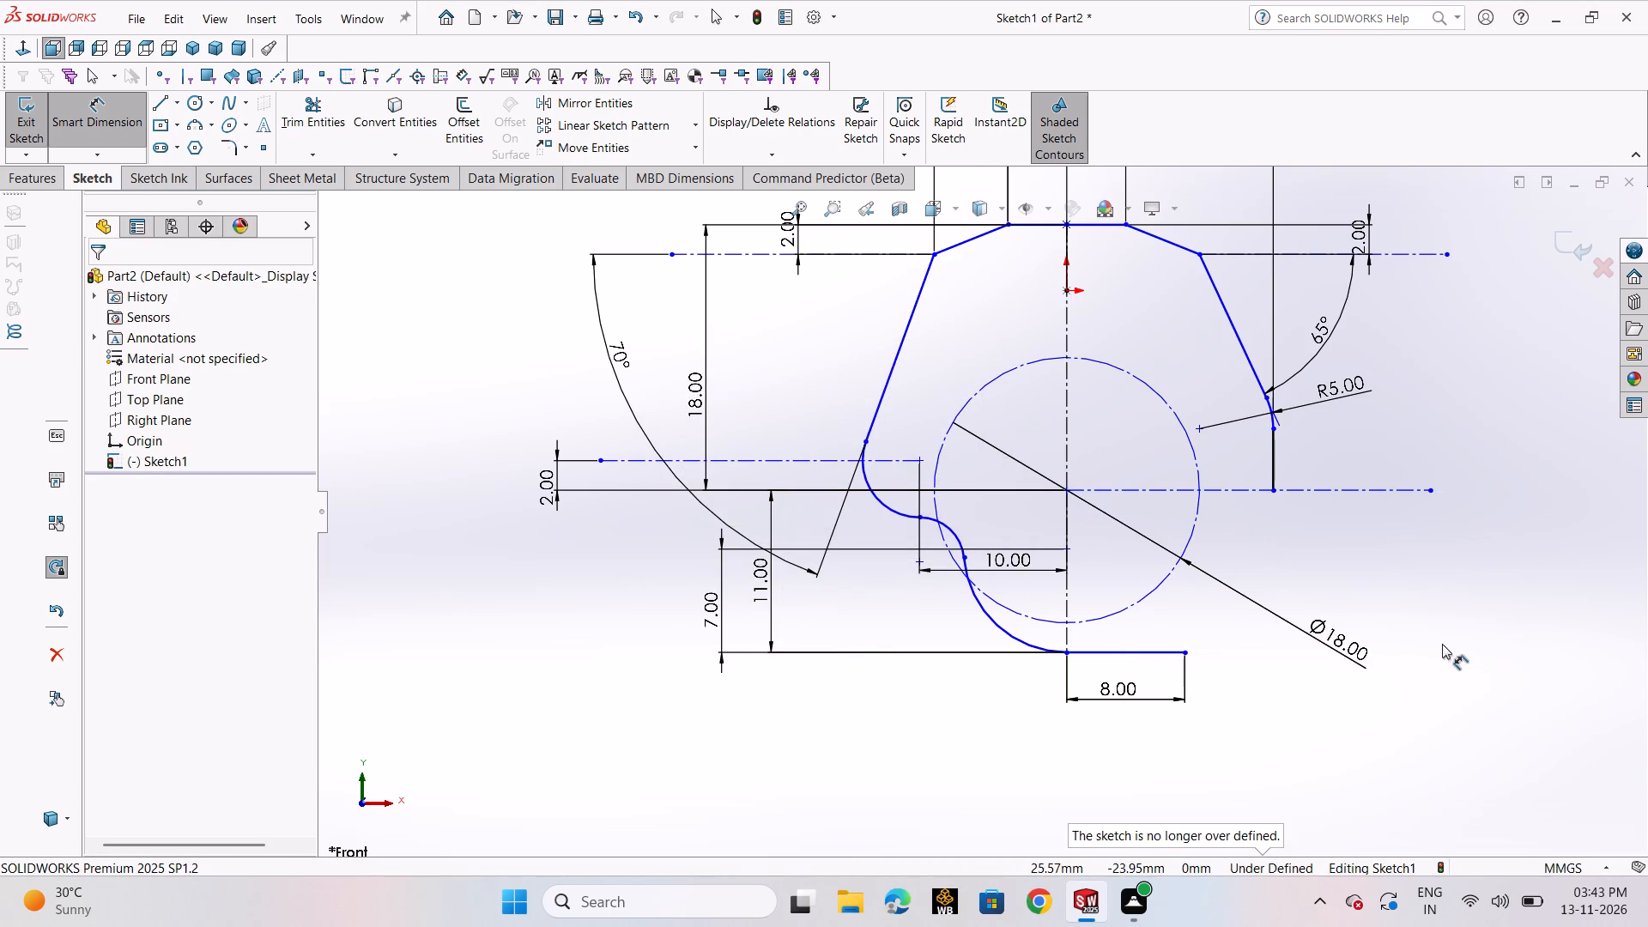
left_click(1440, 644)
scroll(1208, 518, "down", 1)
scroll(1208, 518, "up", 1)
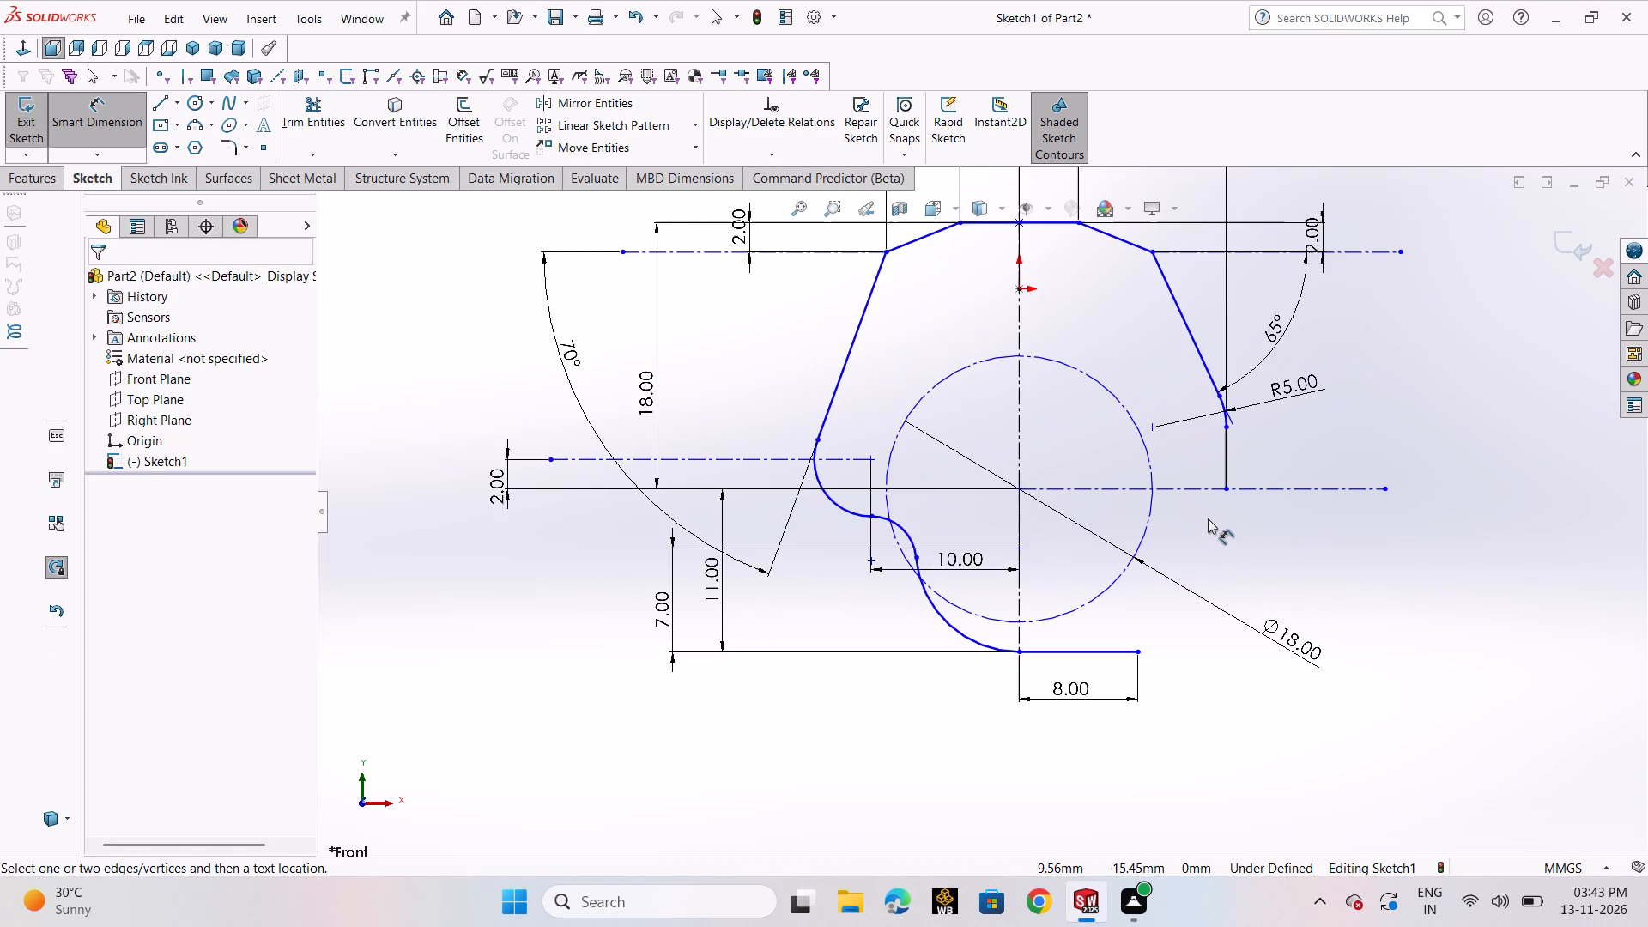
Sketch a perimeter circle at the profile's lower-right corner, starting on the 8 mm bottom line.
left_click(186, 106)
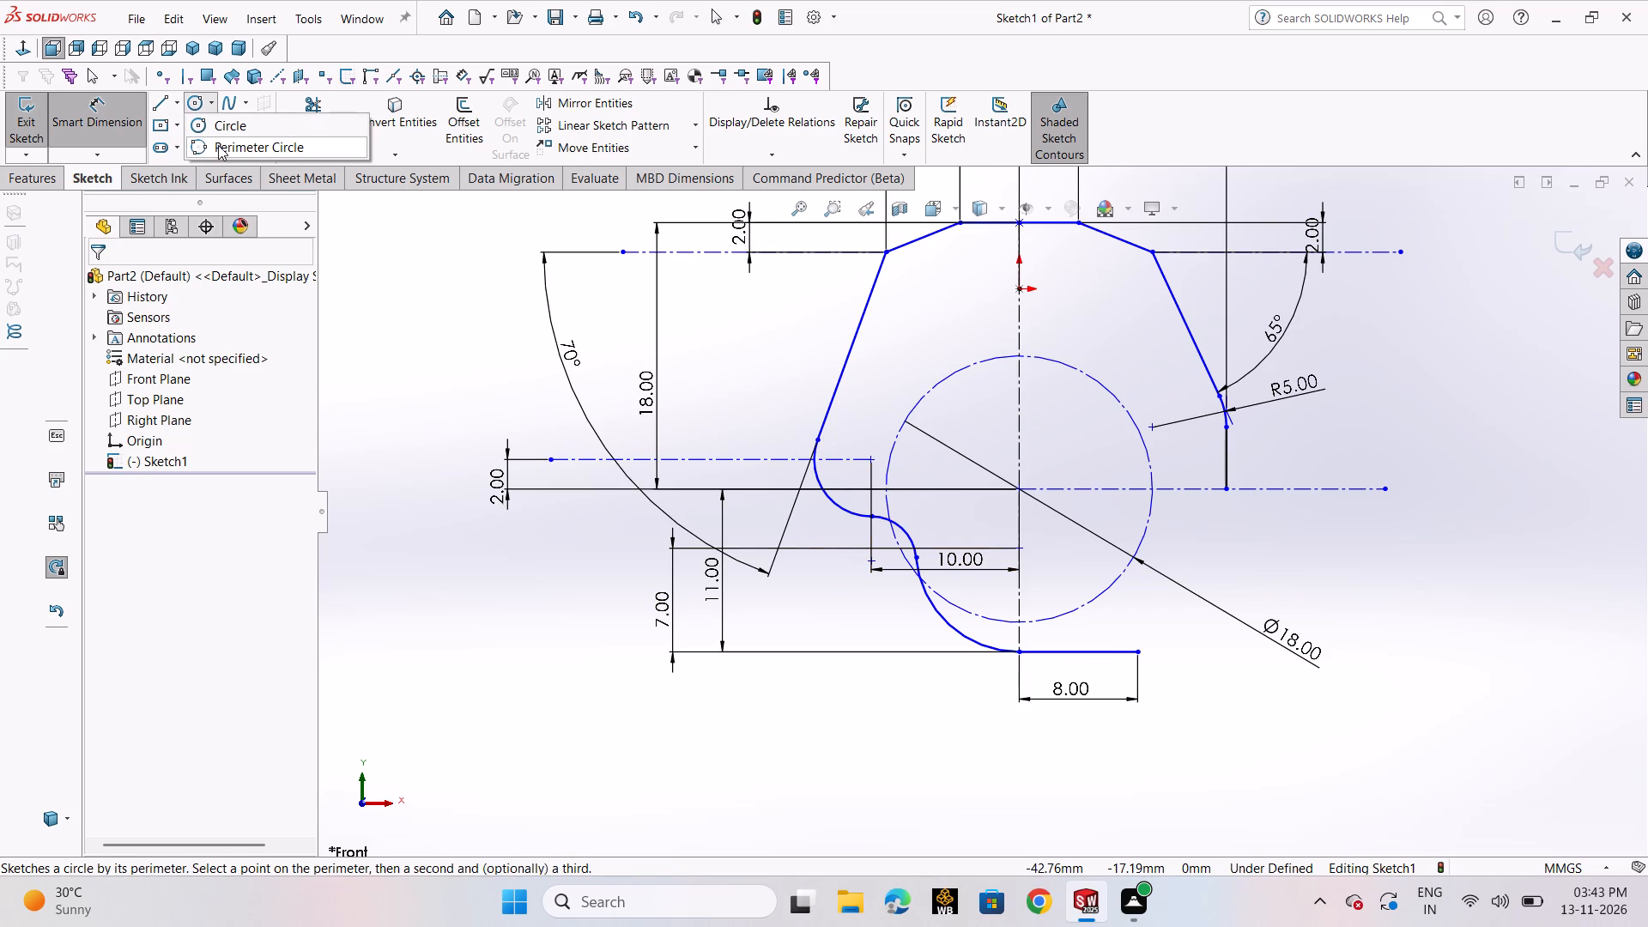
left_click(213, 106)
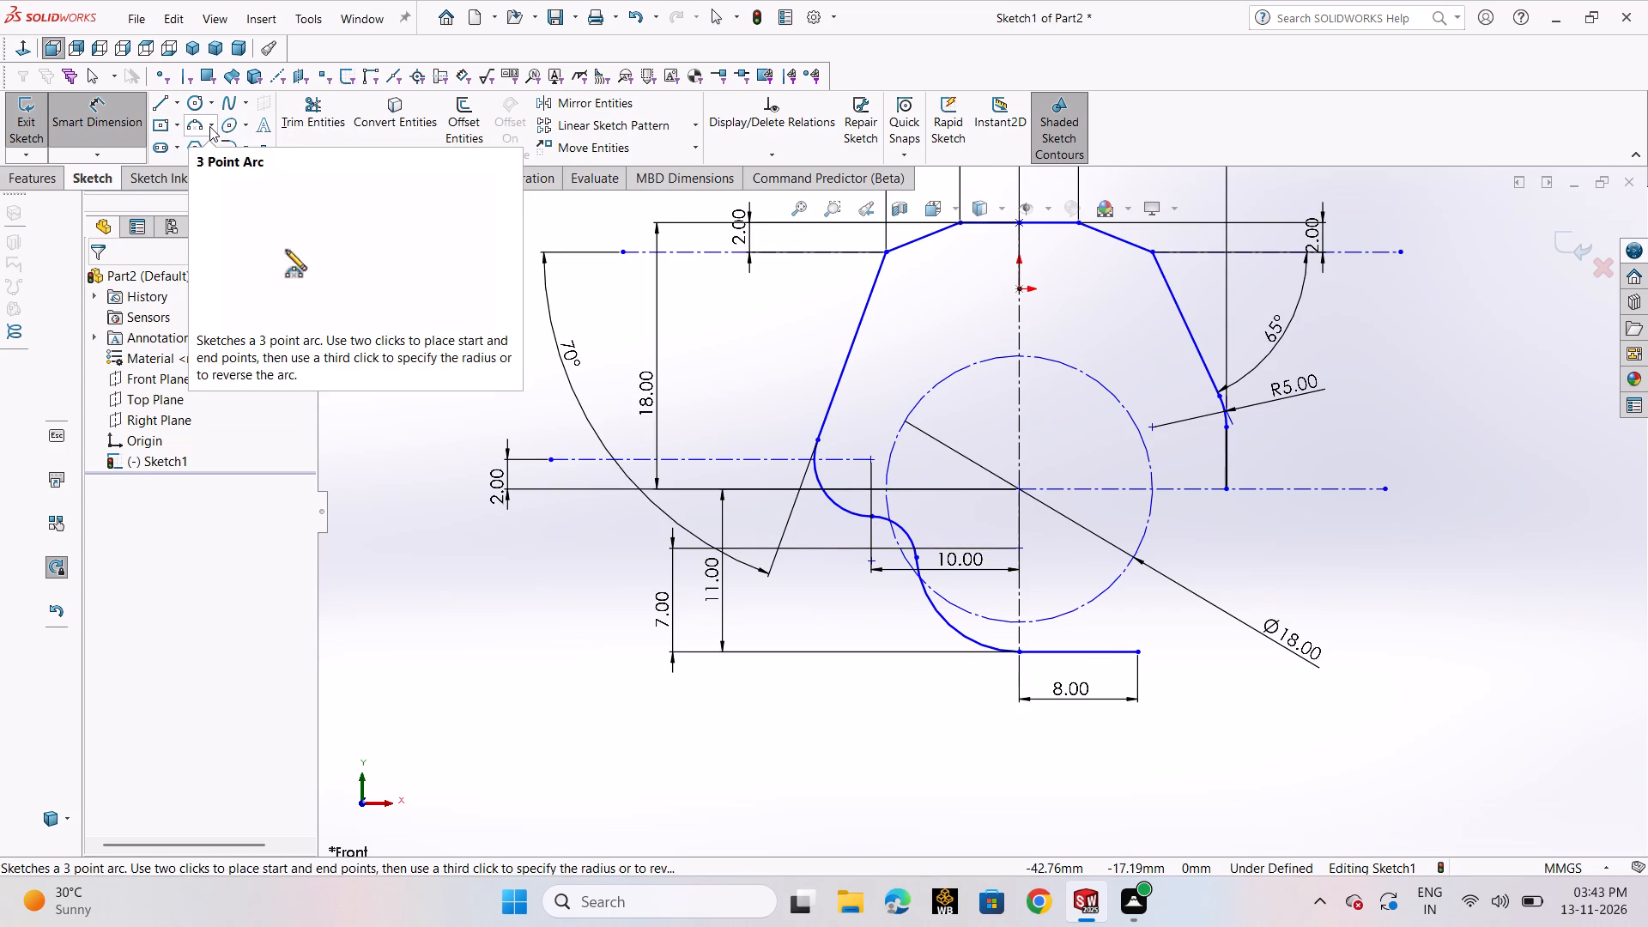
left_click(209, 126)
left_click(207, 103)
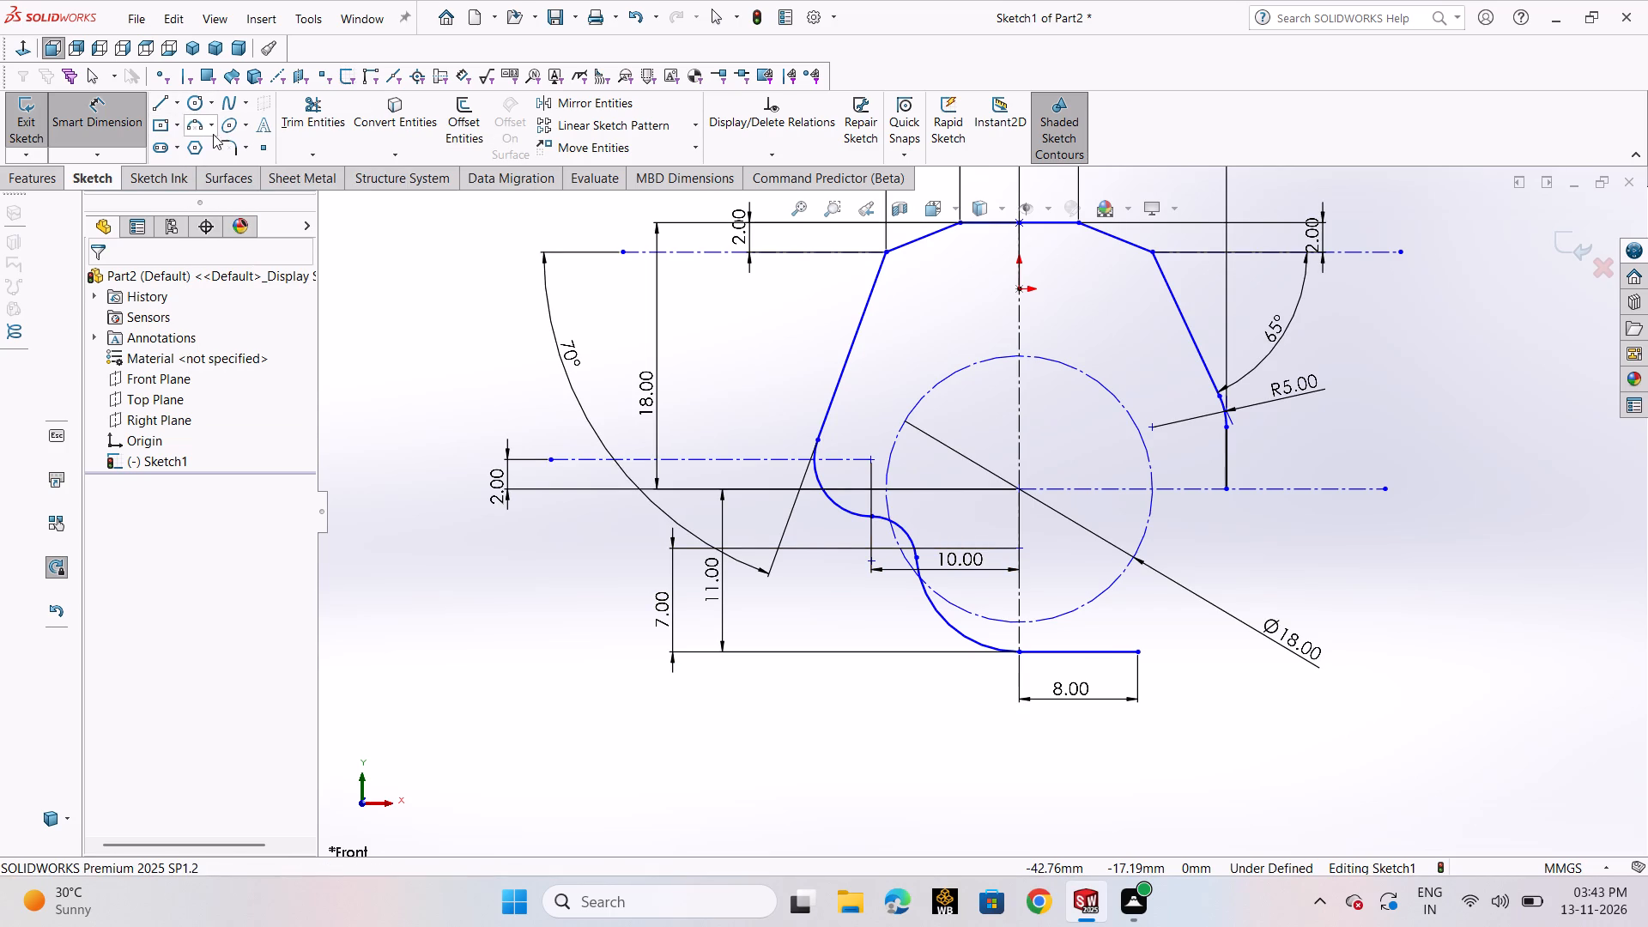
left_click(215, 101)
left_click(221, 145)
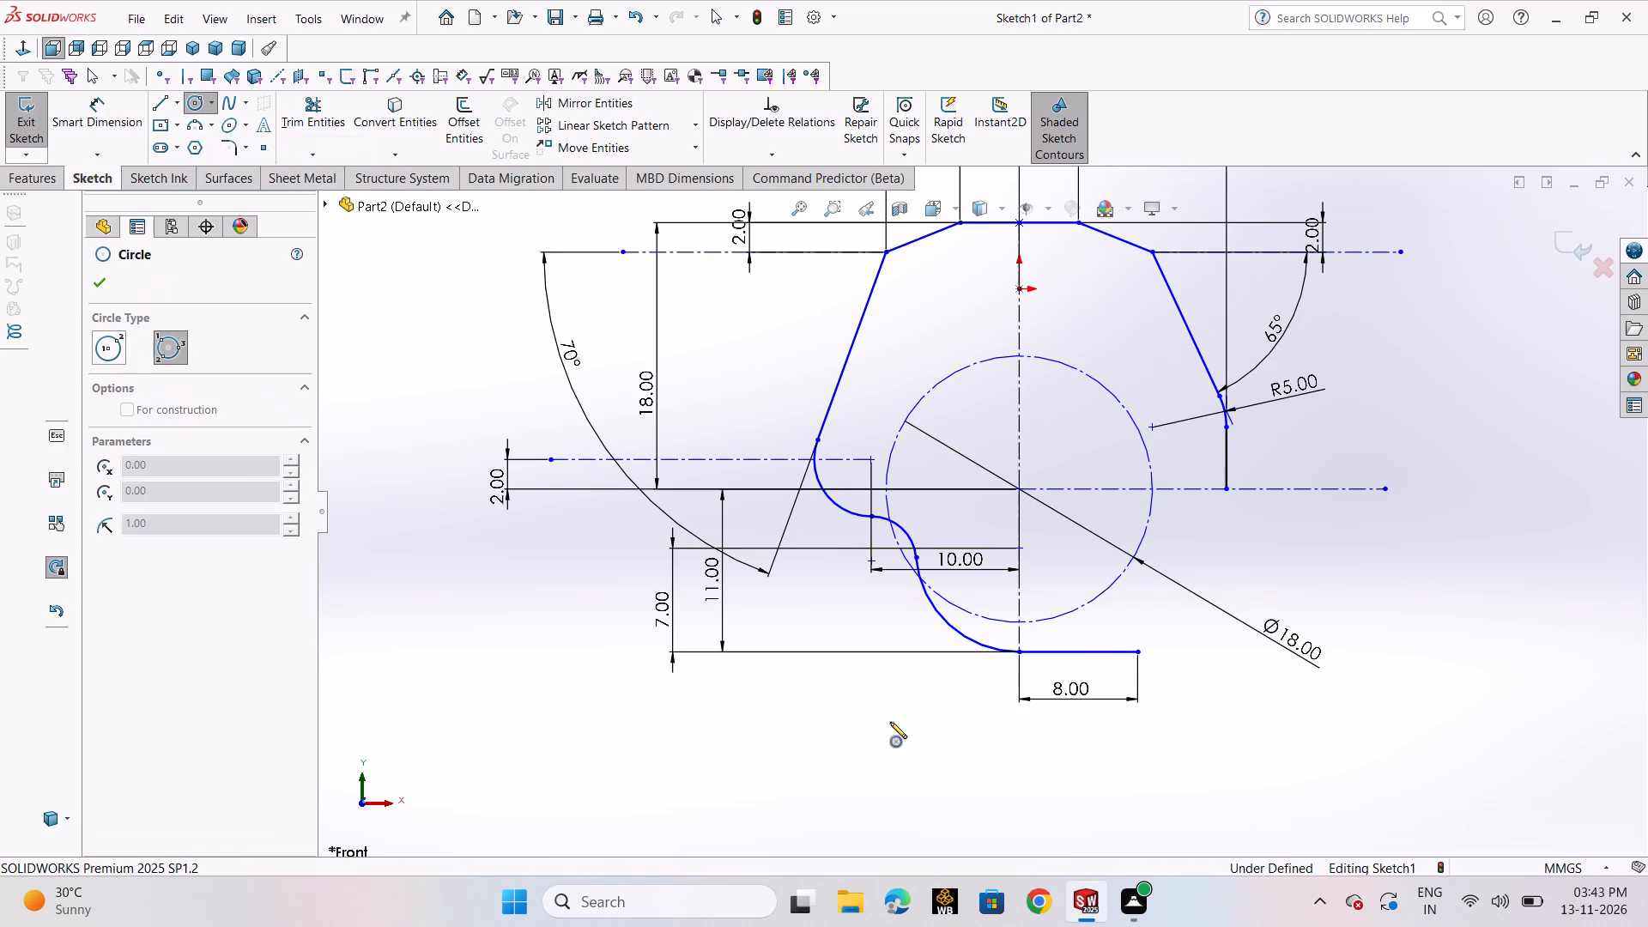
left_click(1104, 651)
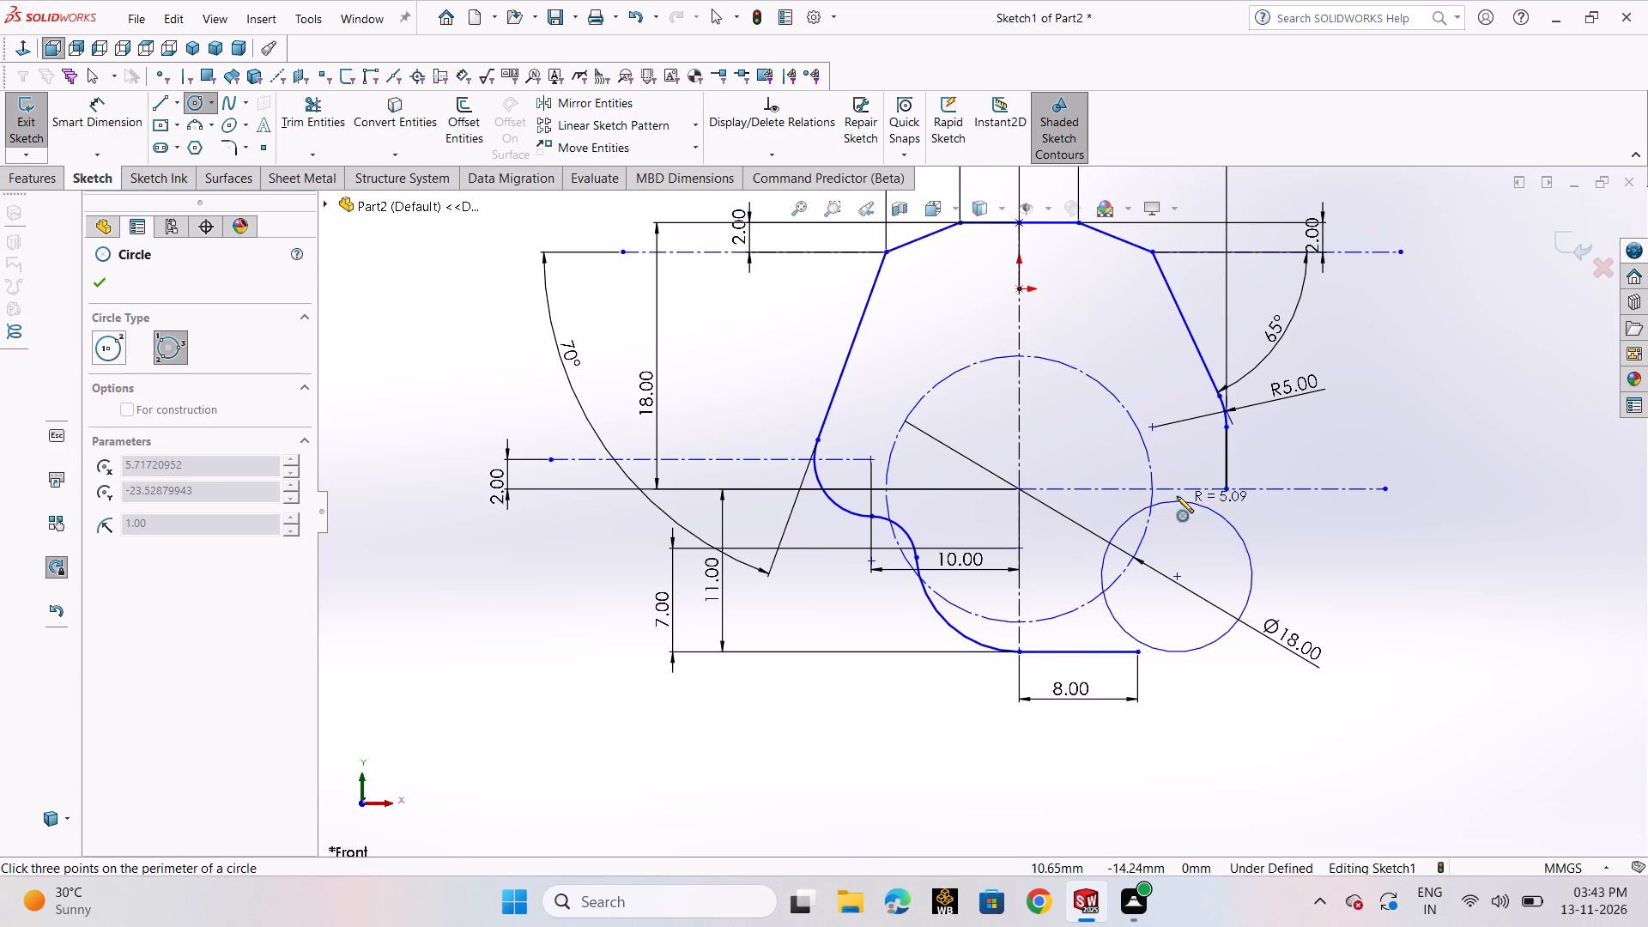
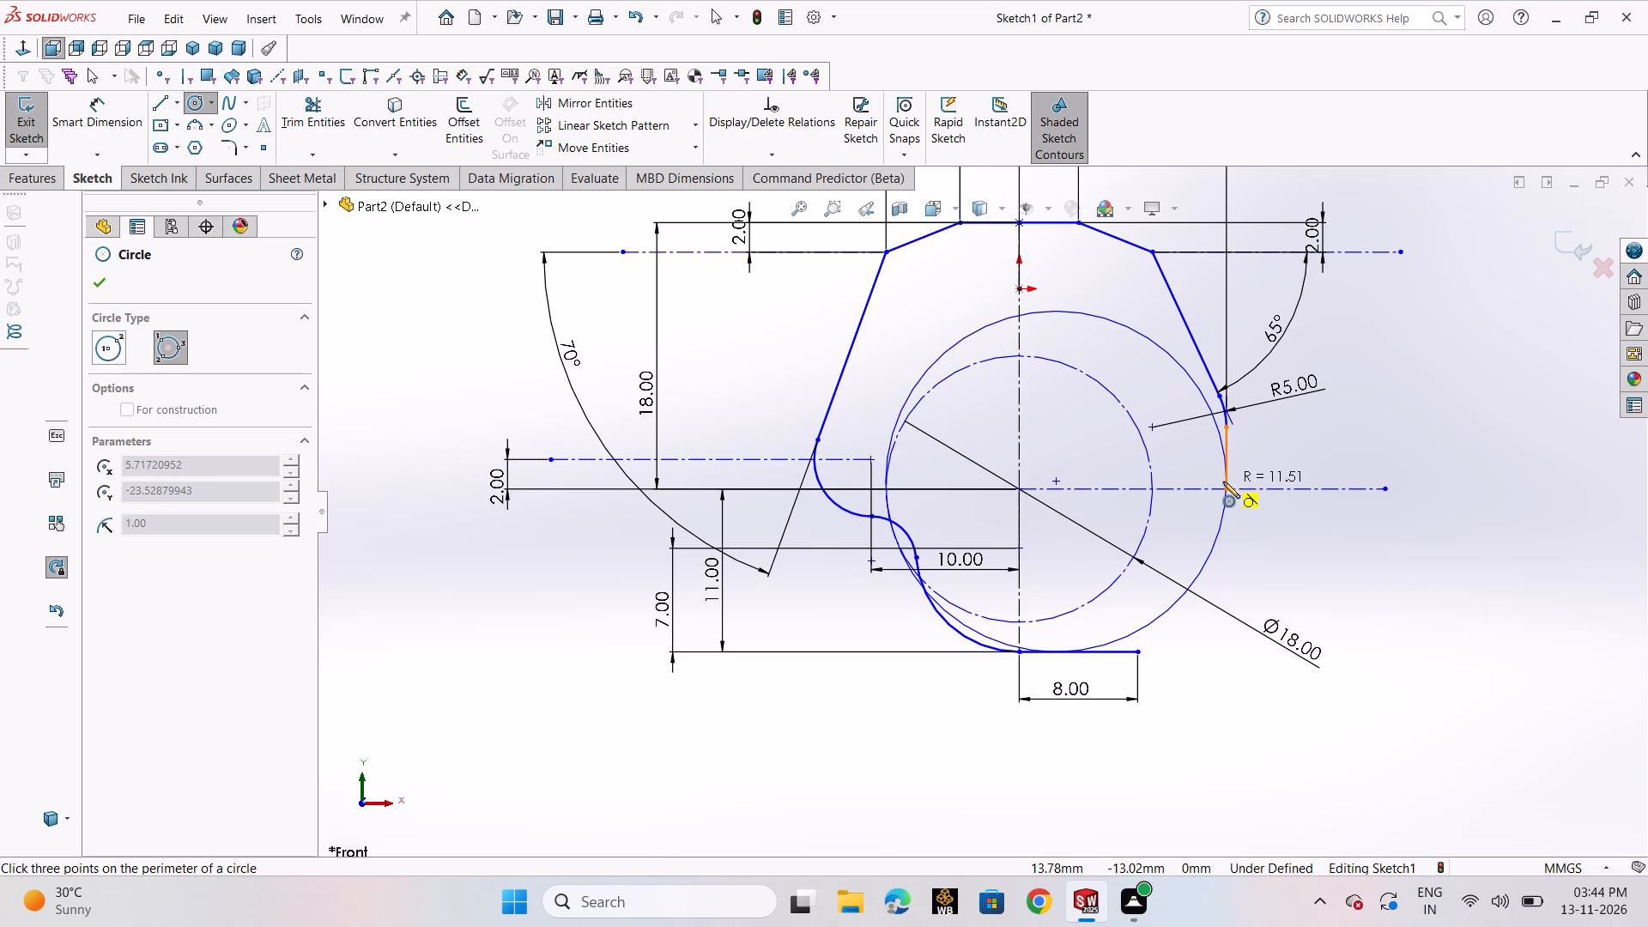
Complete the perimeter circle tangent to the bottom line and the profile's vertical edge beneath the R5 arc, with about 11.5 mm radius.
left_click(1223, 482)
right_click(1223, 482)
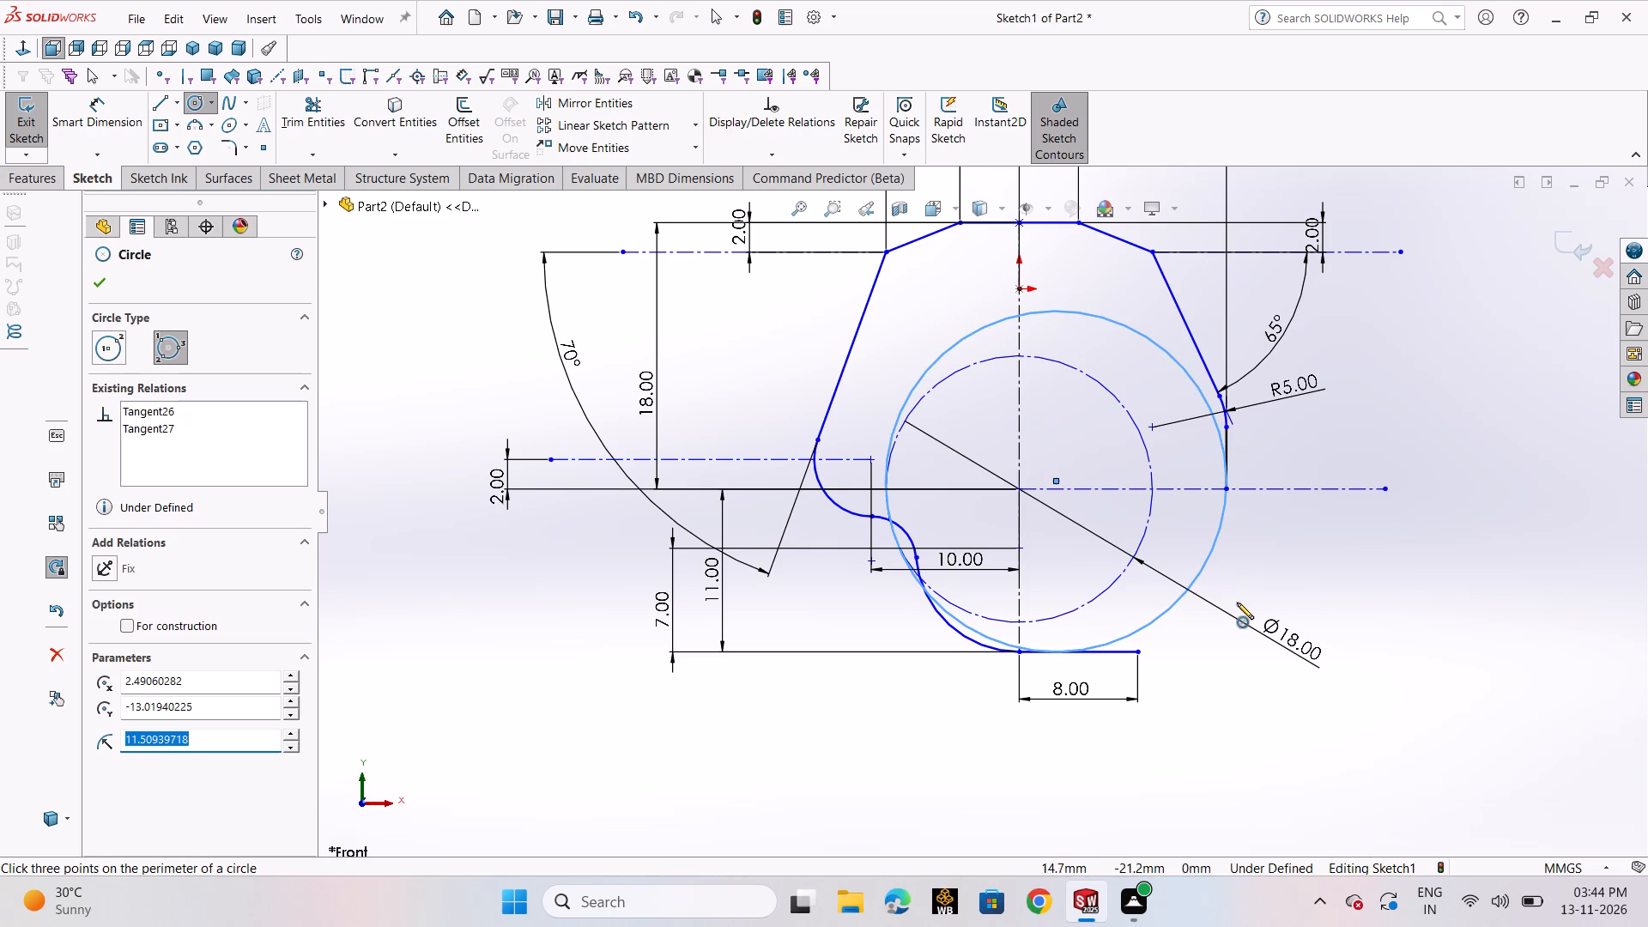
right_click(1237, 603)
left_click(1265, 616)
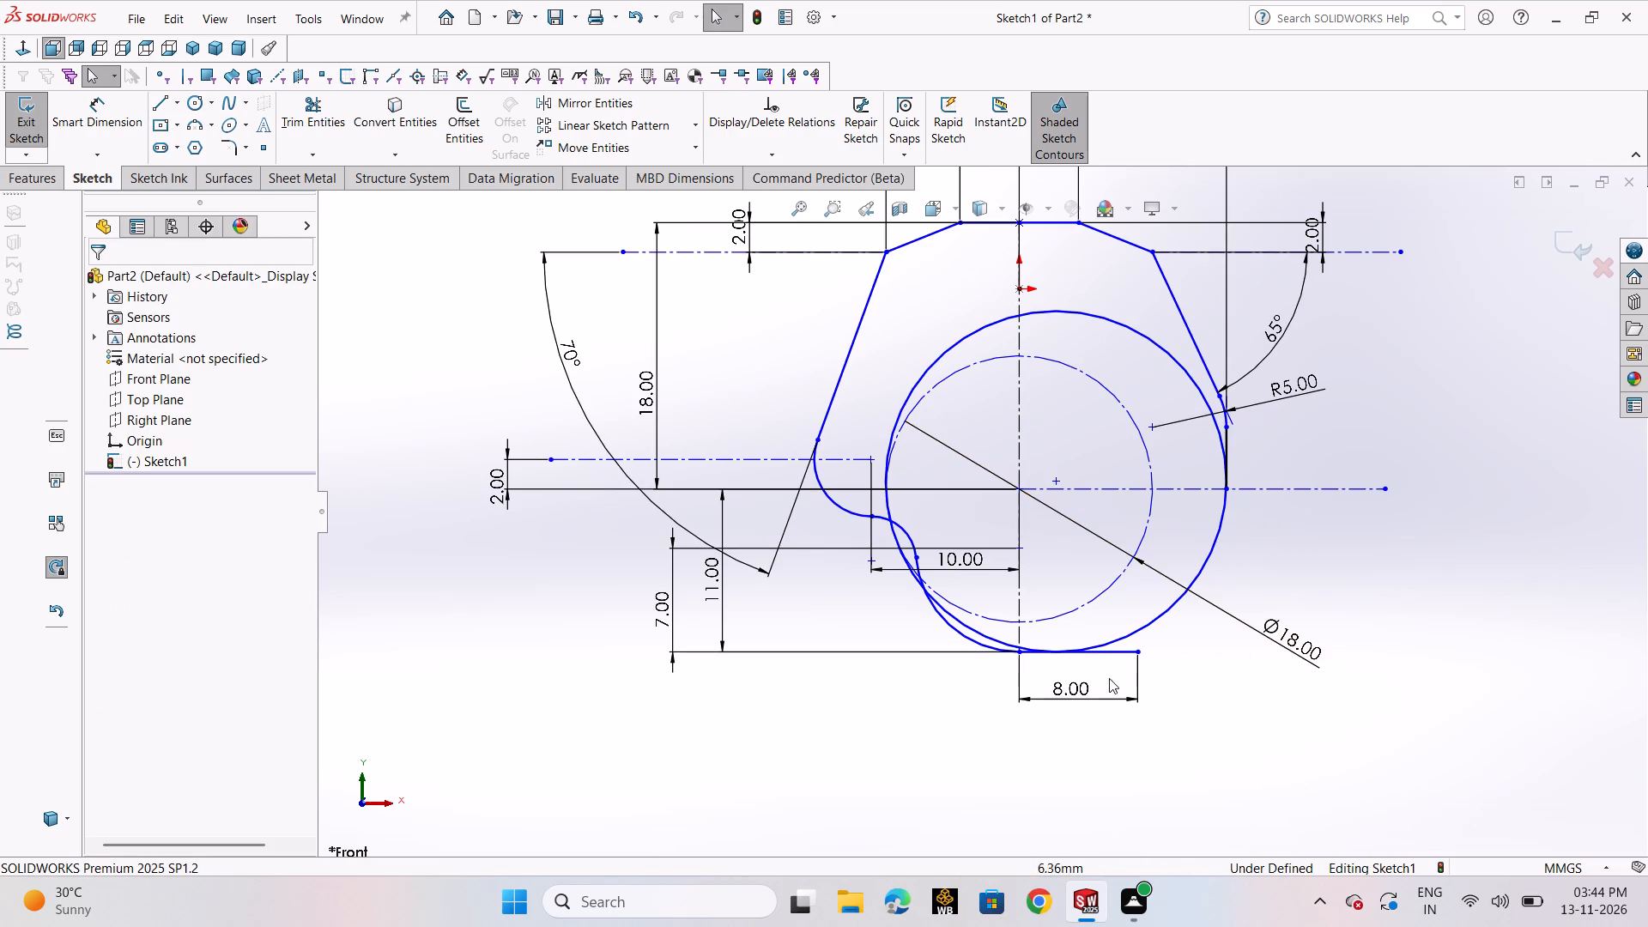
Set the length of the profile's bottom line to 4 mm.
double_click(1079, 696)
double_click(1076, 696)
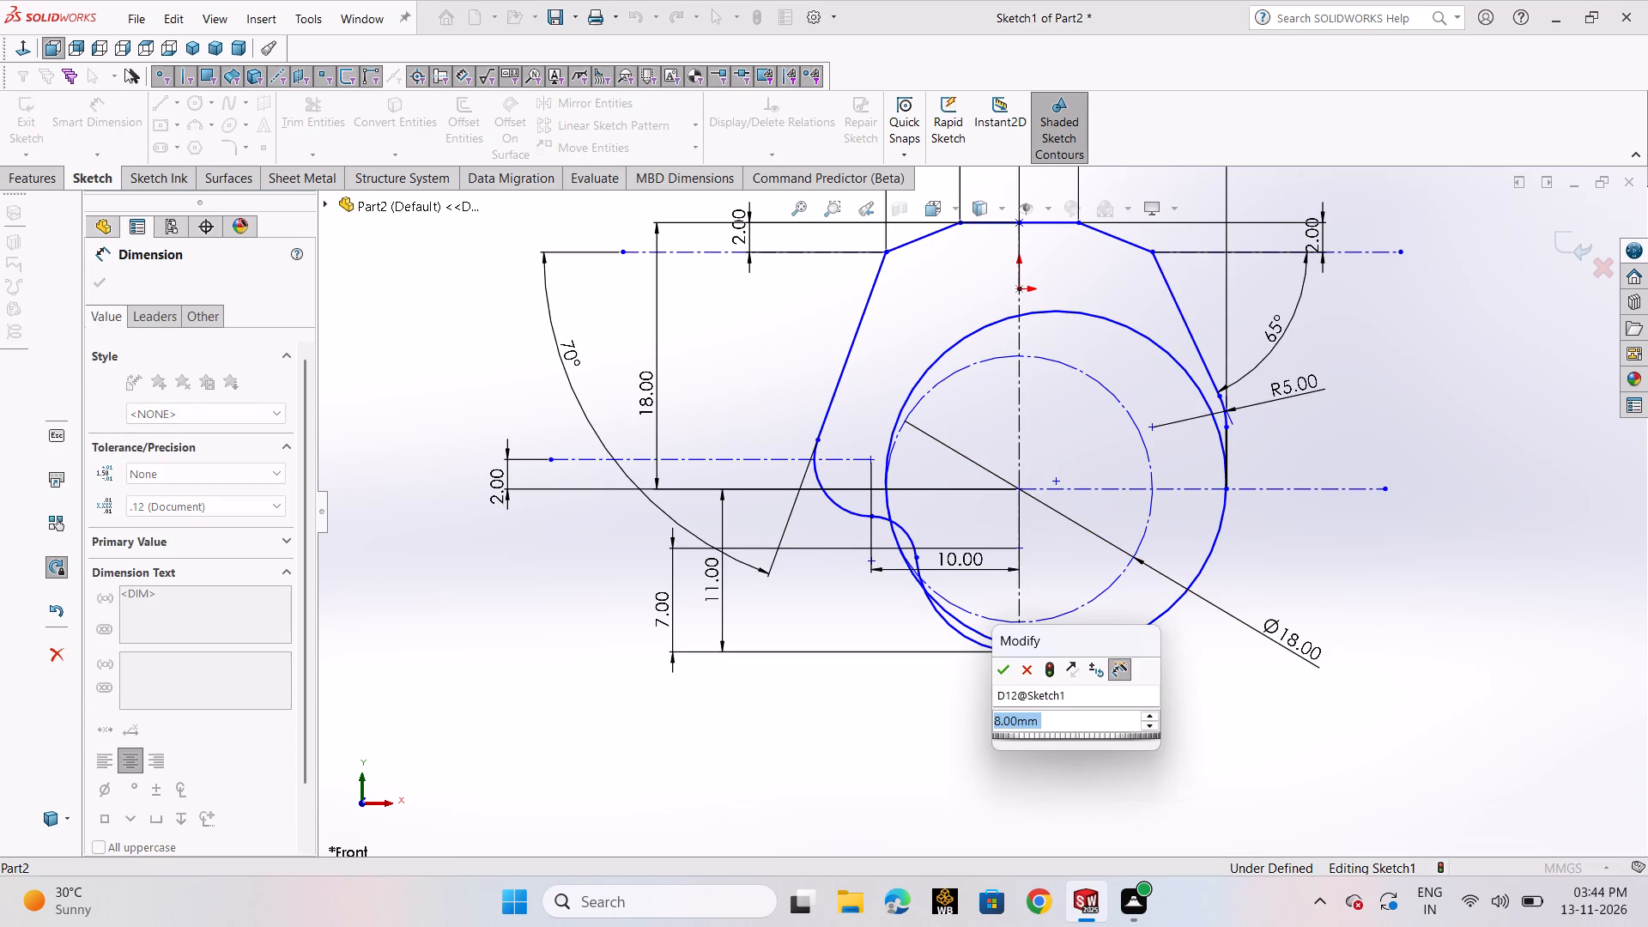
key("4")
key("Return")
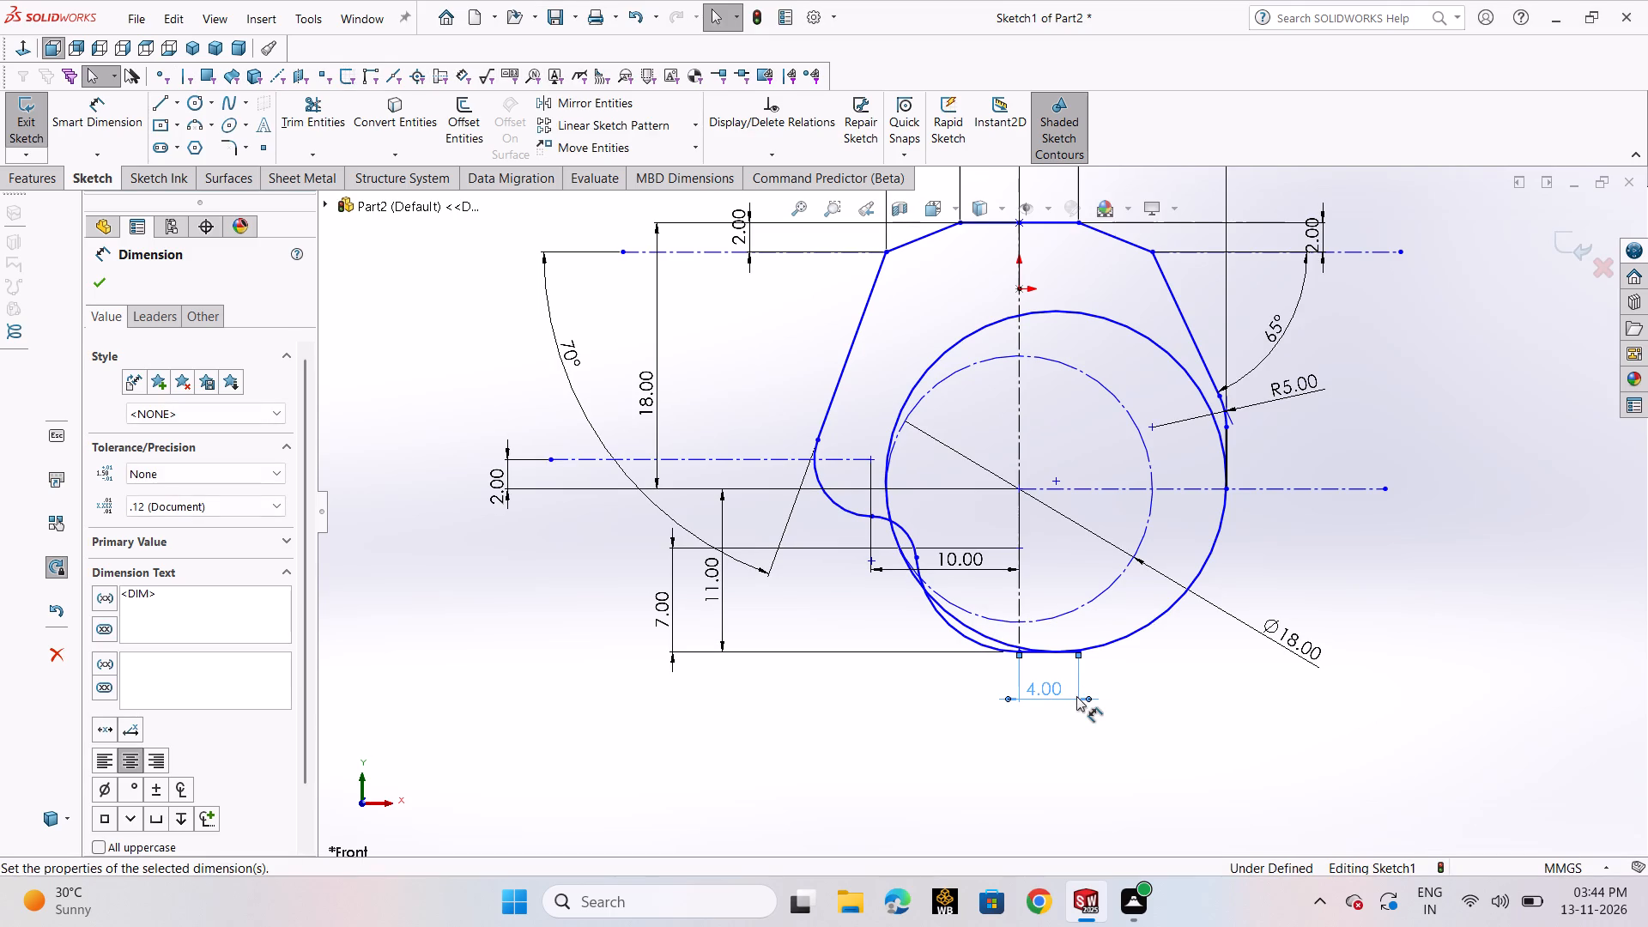
left_click(107, 289)
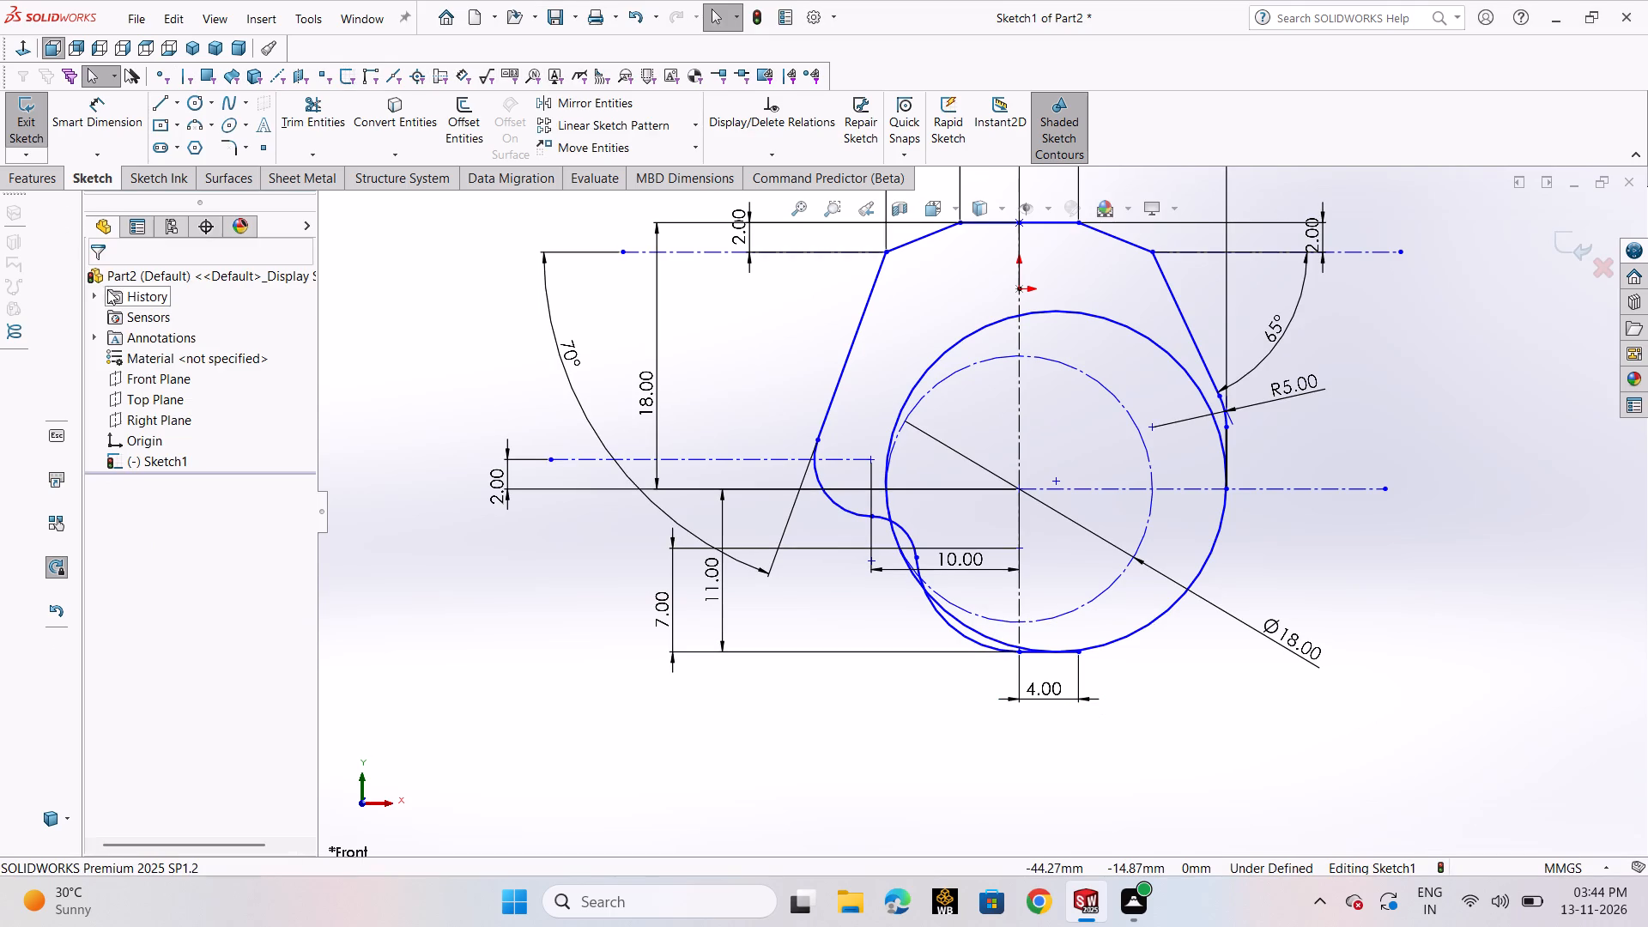
Power-trim the upper and left portions of the new circle, down to where it meets the lower-left arc.
left_click(297, 118)
left_click_drag(1126, 294, 1142, 367)
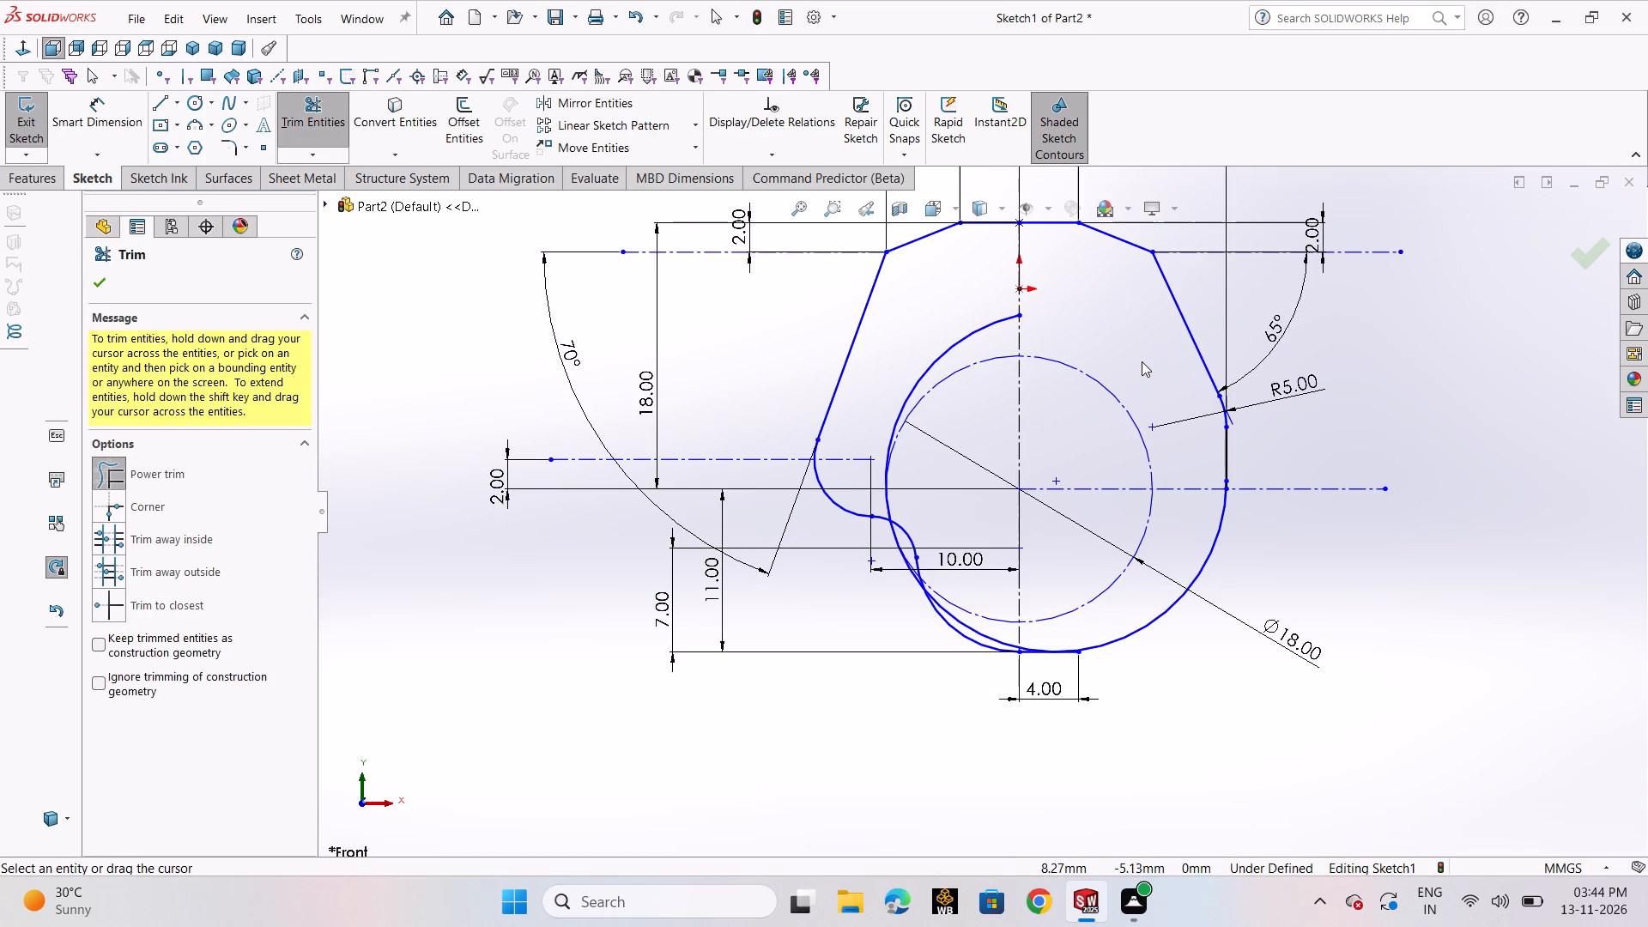
left_click_drag(978, 294, 997, 354)
scroll(964, 489, "down", 3)
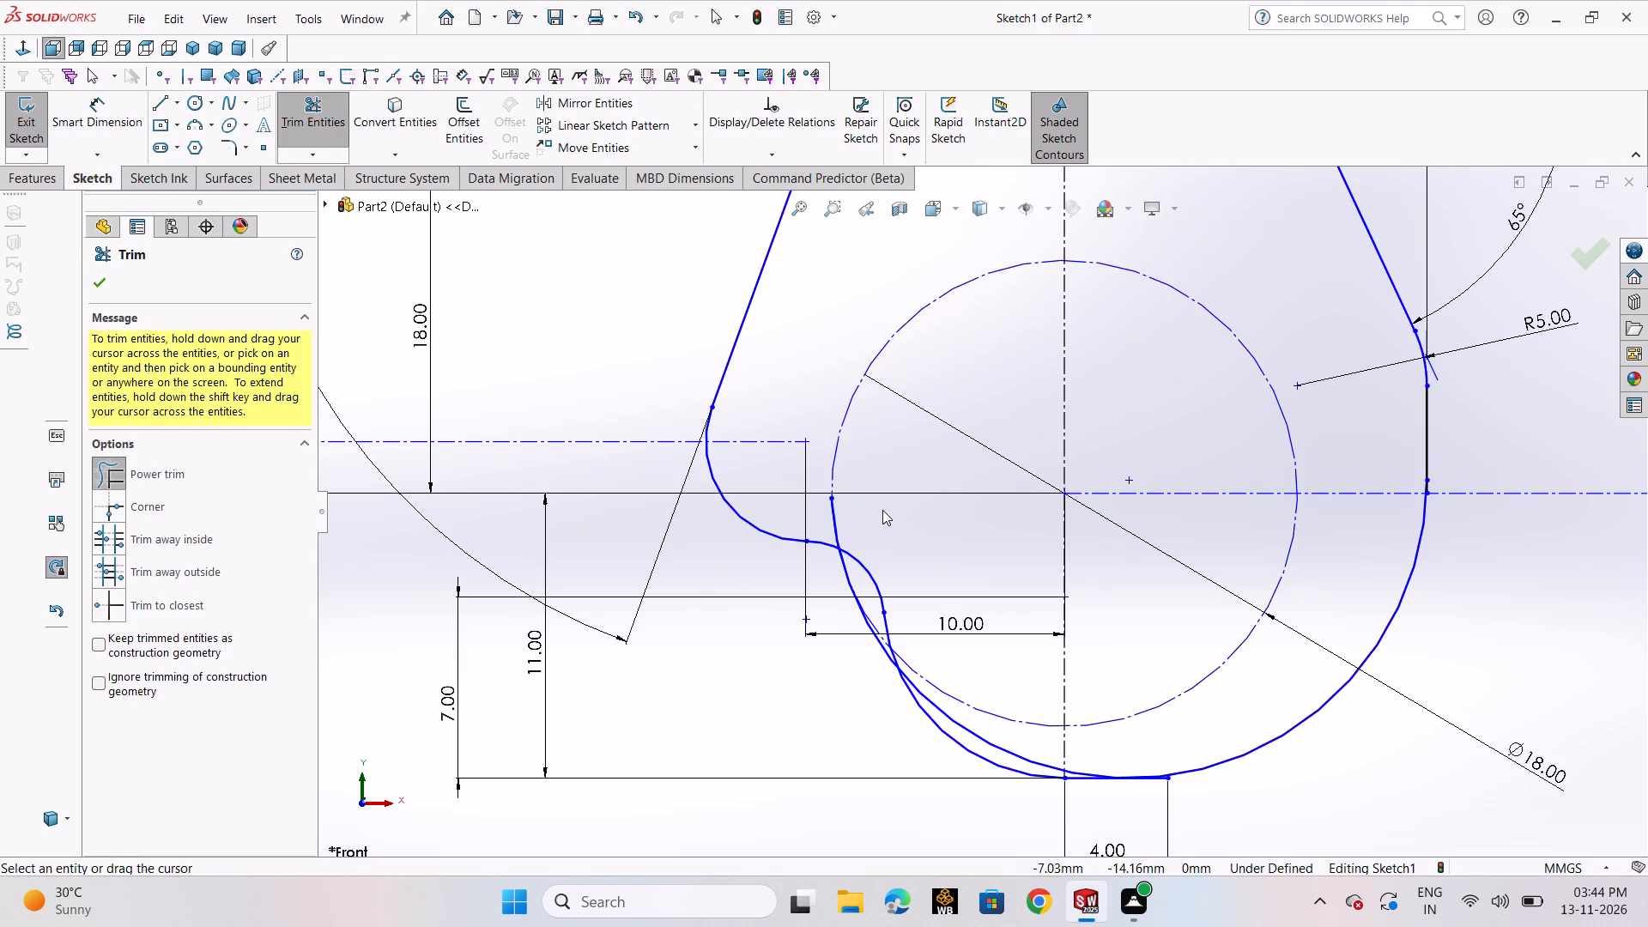
left_click_drag(867, 510, 823, 518)
scroll(890, 589, "down", 5)
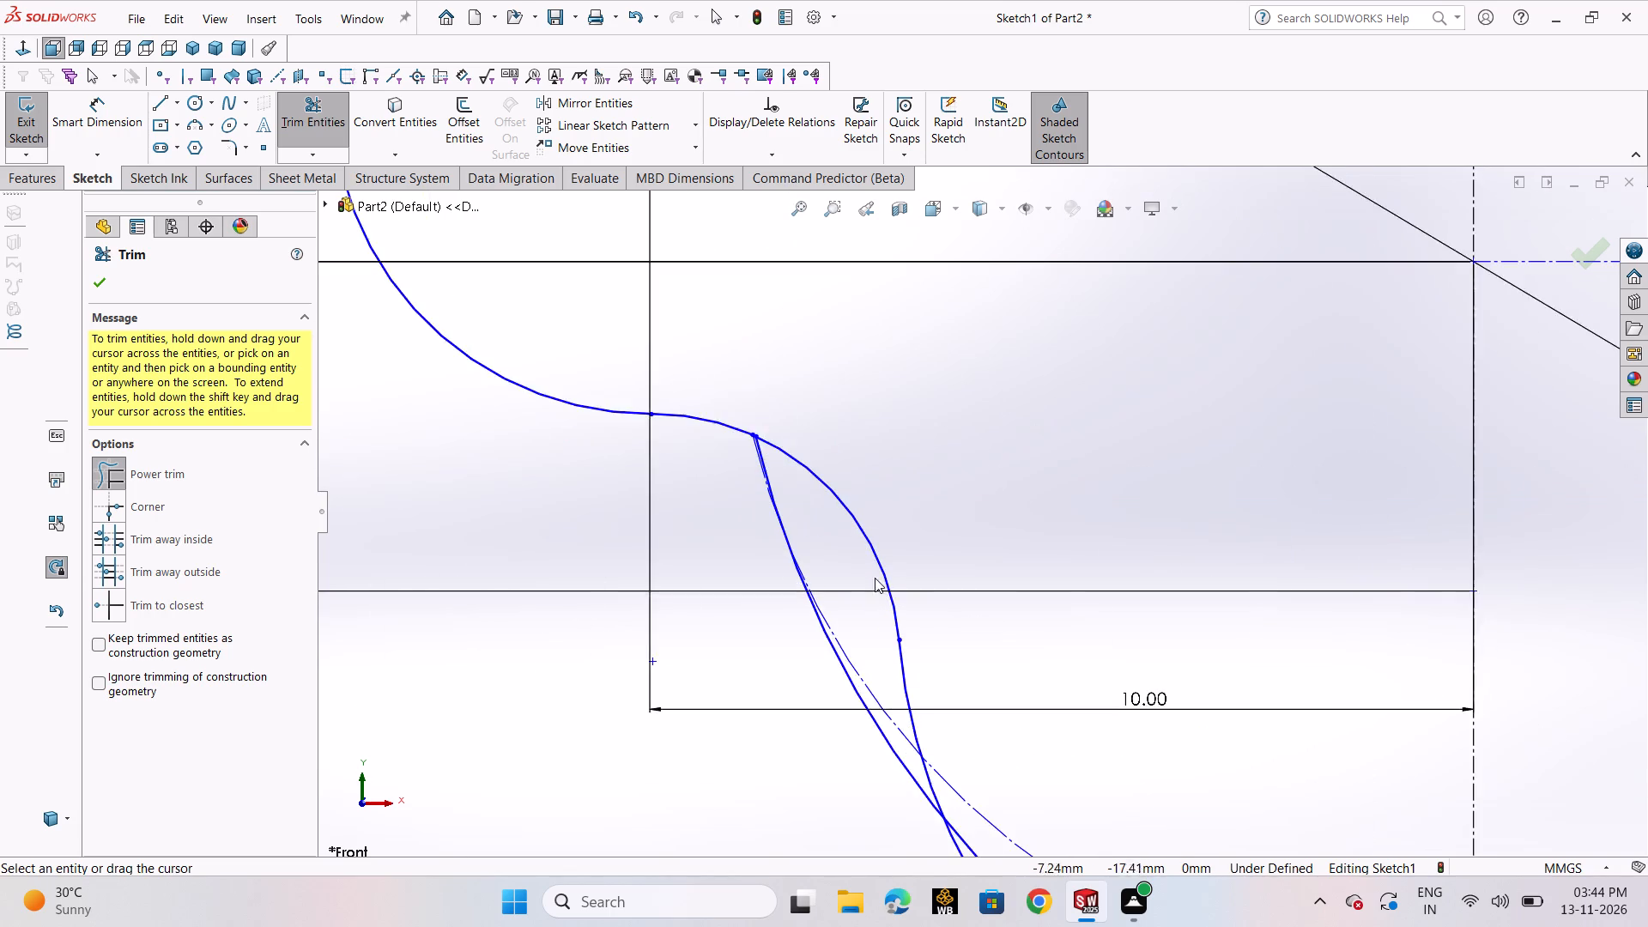
scroll(869, 573, "down", 2)
left_click_drag(833, 554, 820, 646)
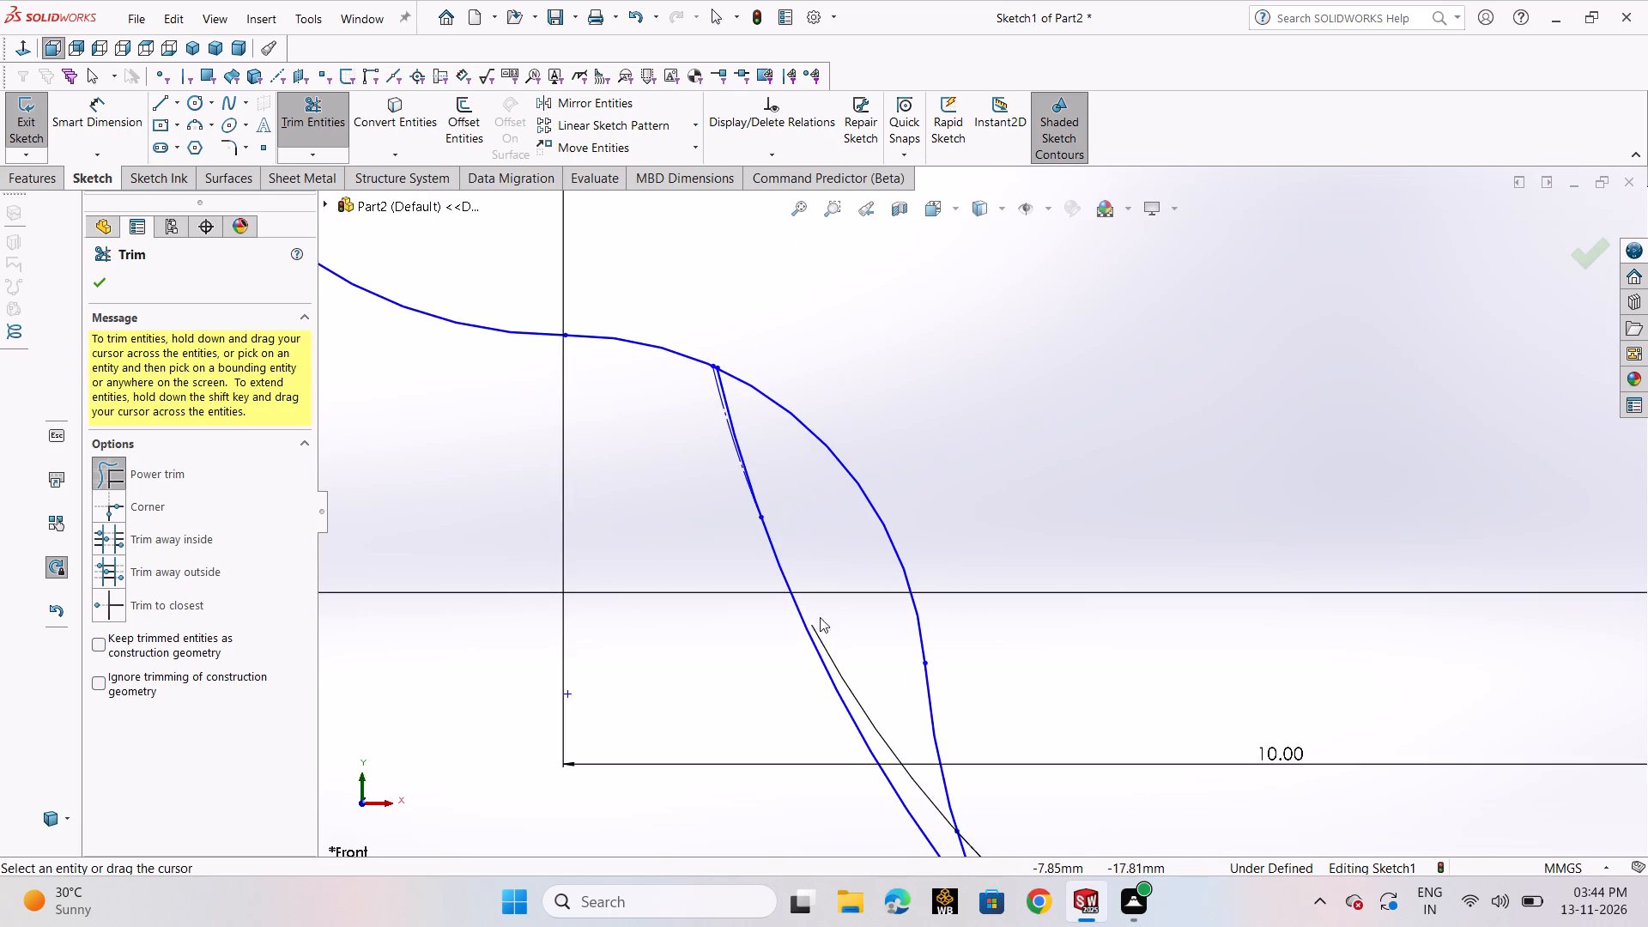
scroll(783, 476, "down", 4)
left_click_drag(712, 398, 710, 365)
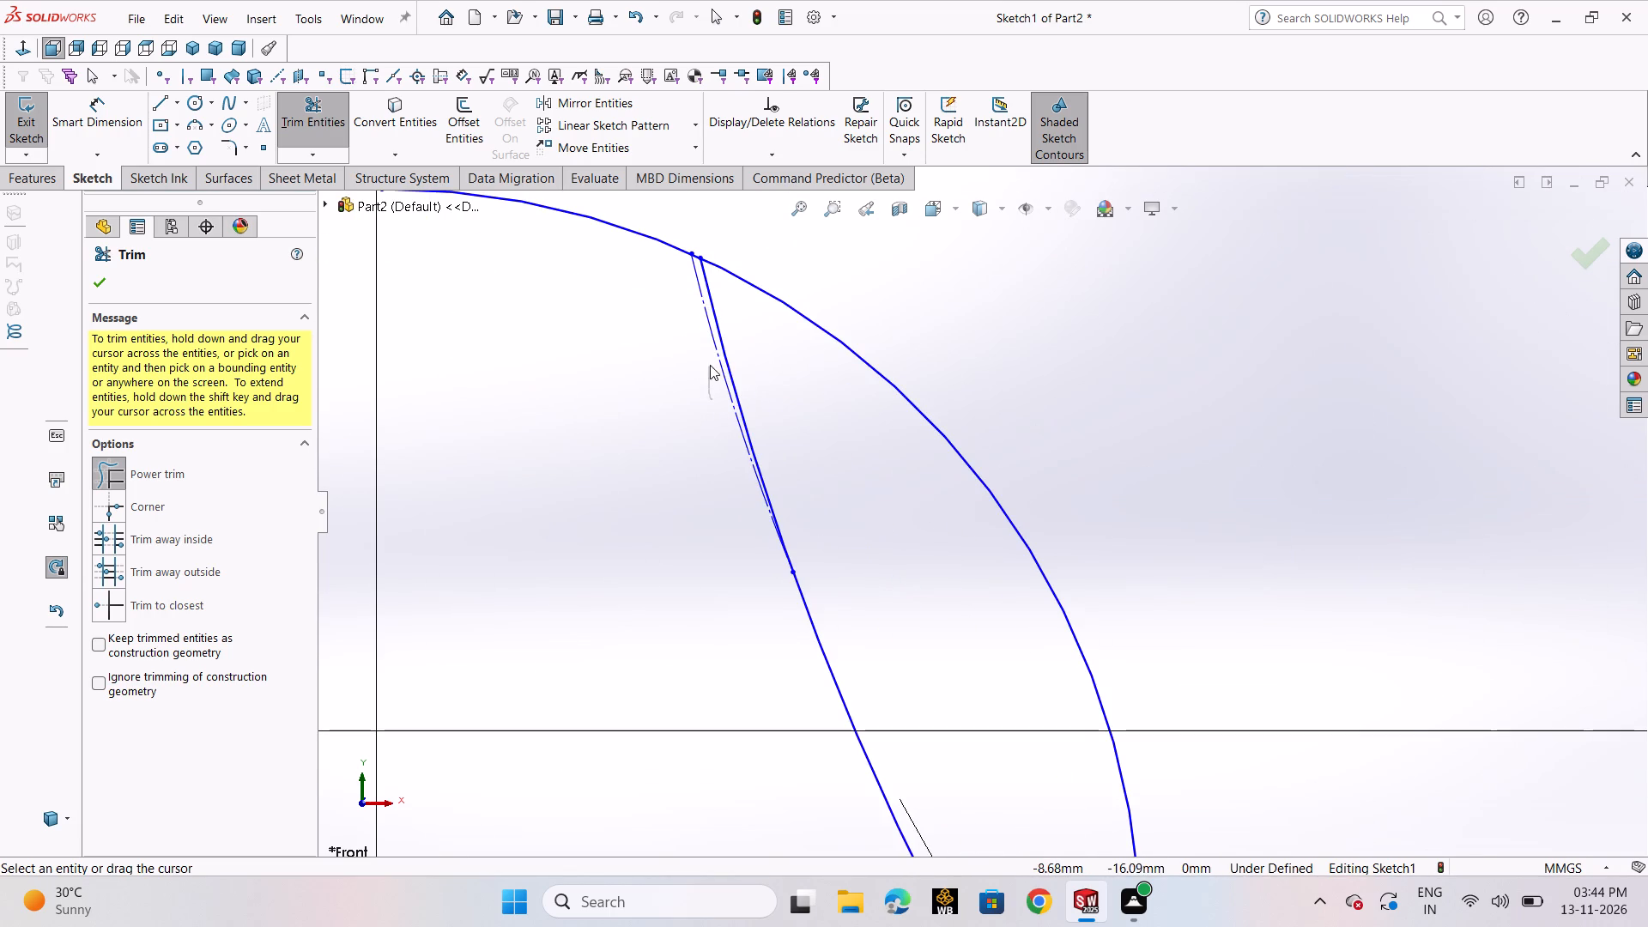
left_click_drag(710, 365, 731, 342)
scroll(818, 518, "up", 8)
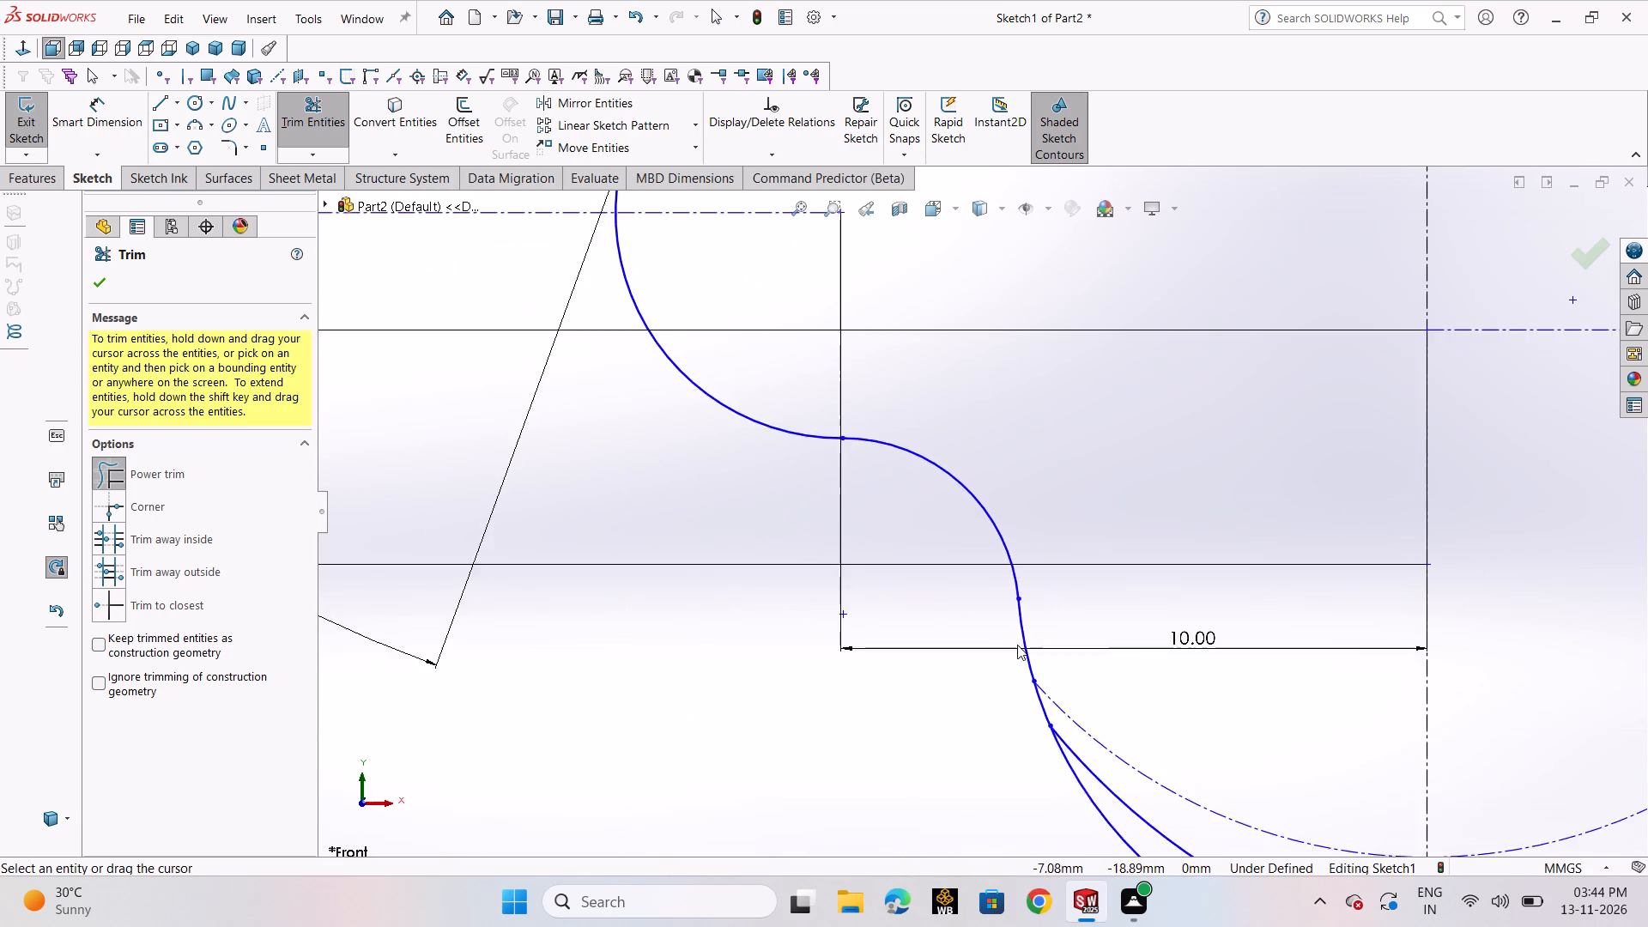
Trim the circle's leftover piece between the lower-left arc and the bottom line's right end, keeping only the lower-right arc.
scroll(1017, 645, "up", 2)
scroll(1017, 645, "down", 1)
scroll(1017, 645, "up", 2)
scroll(1017, 645, "down", 2)
scroll(1163, 688, "up", 2)
scroll(1327, 677, "up", 3)
scroll(1272, 650, "down", 3)
scroll(1184, 617, "down", 5)
scroll(1066, 593, "down", 4)
left_click_drag(1030, 575, 1059, 535)
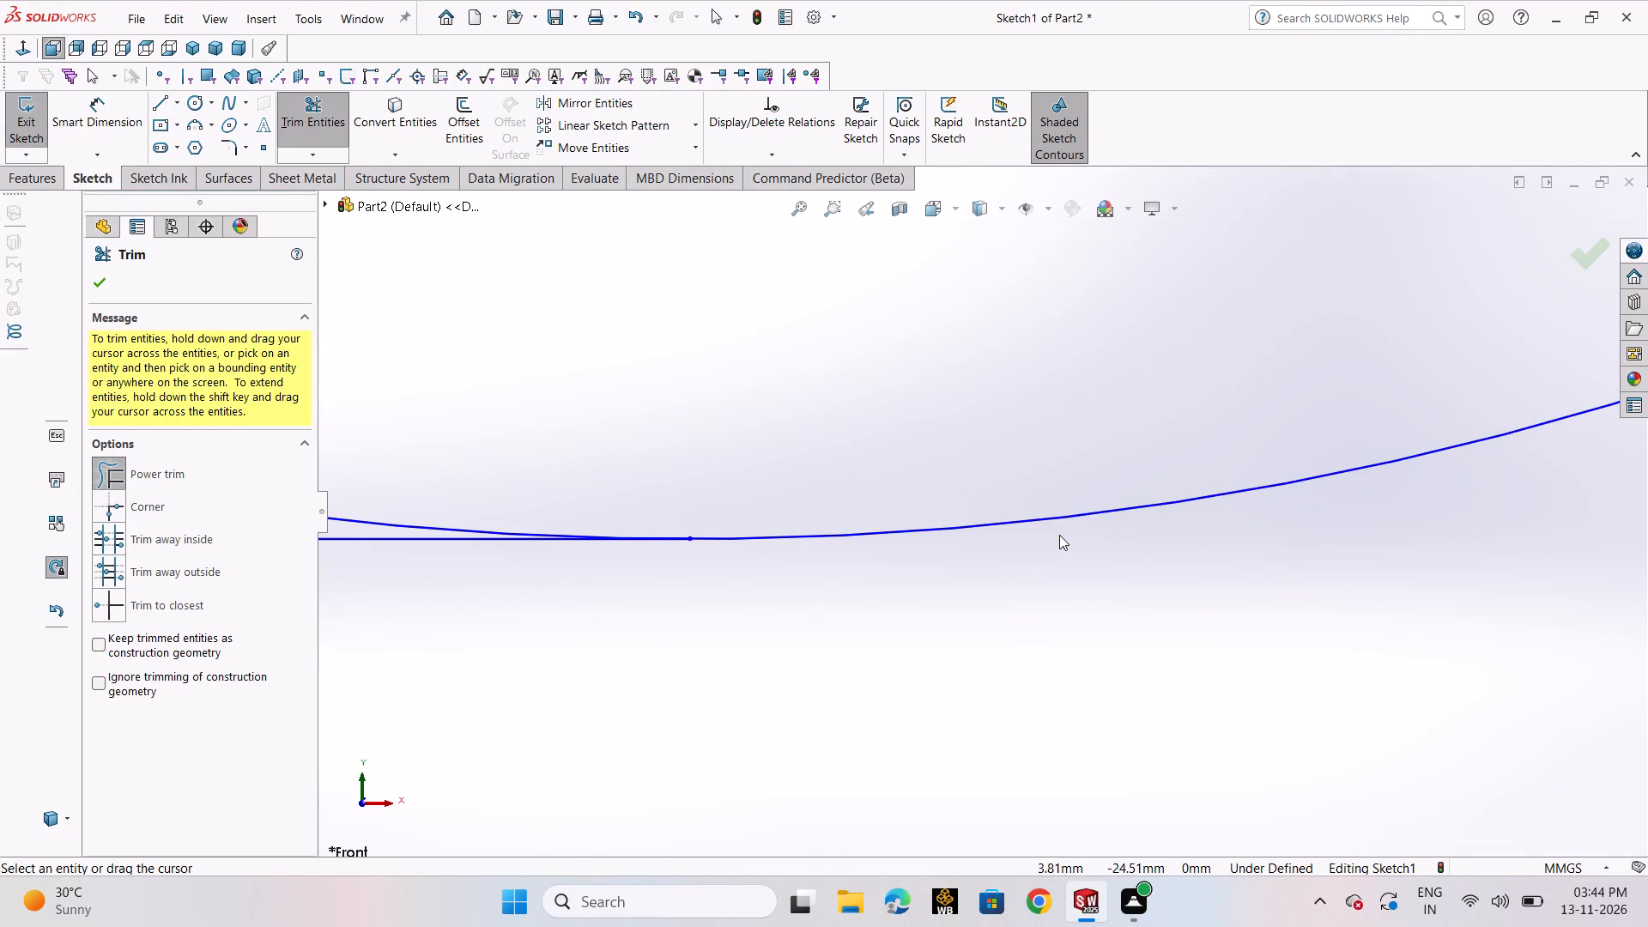
scroll(875, 558, "up", 4)
scroll(713, 507, "down", 1)
scroll(704, 473, "up", 3)
left_click_drag(688, 440, 684, 486)
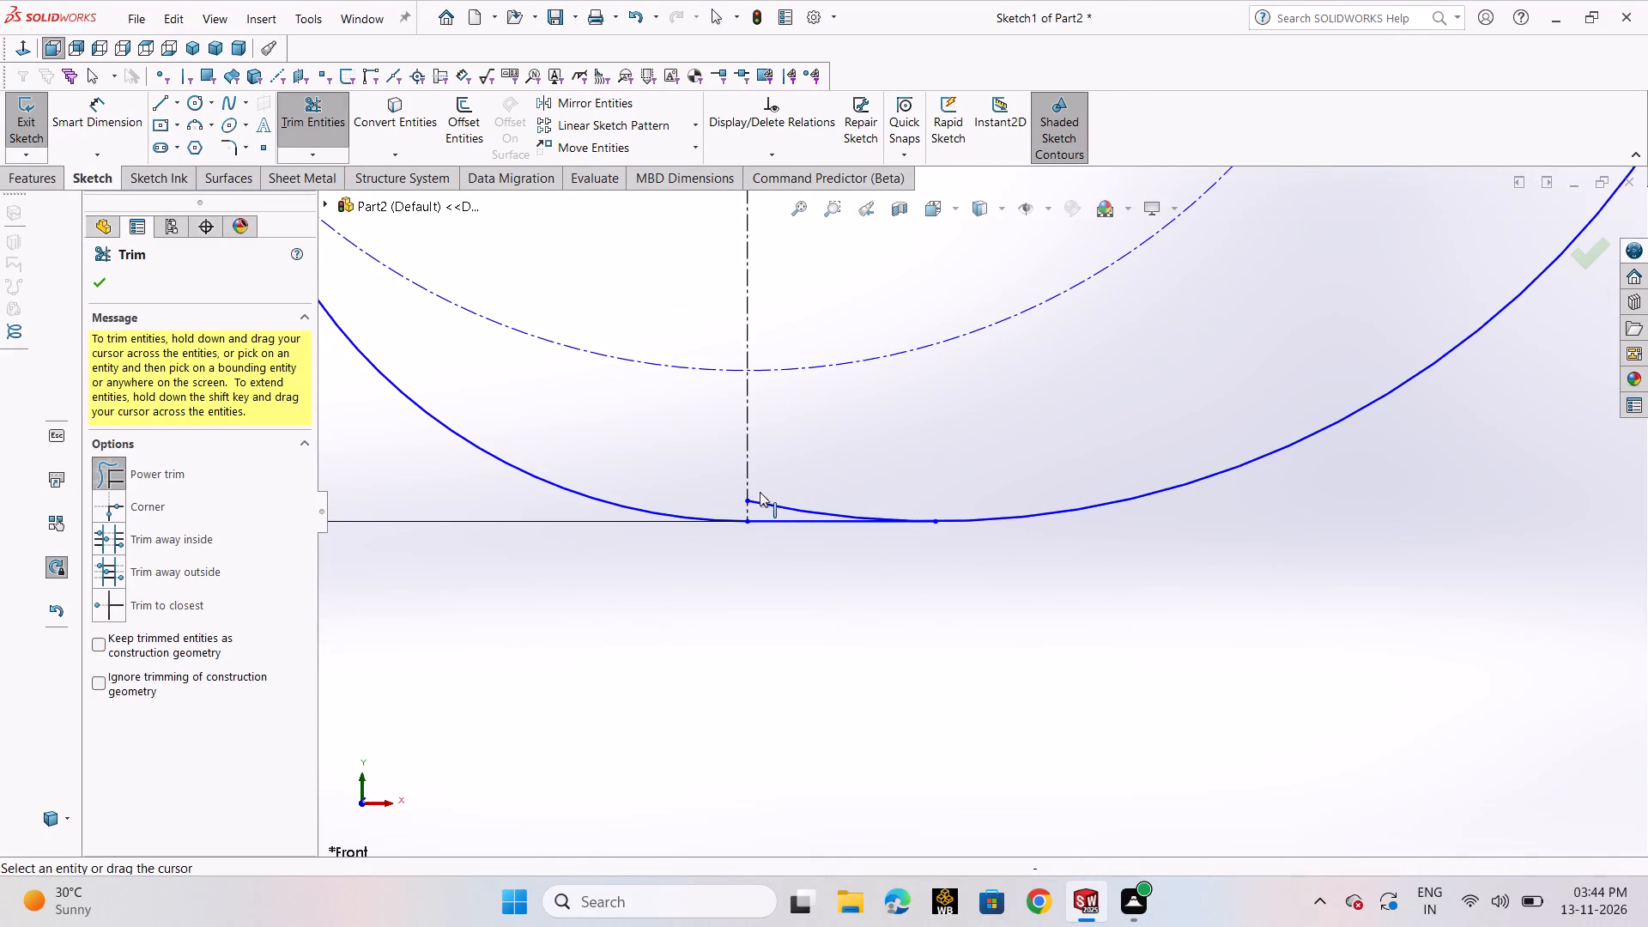
scroll(825, 501, "down", 2)
scroll(825, 501, "up", 1)
scroll(825, 501, "down", 3)
left_click_drag(799, 493, 764, 532)
scroll(1096, 447, "up", 9)
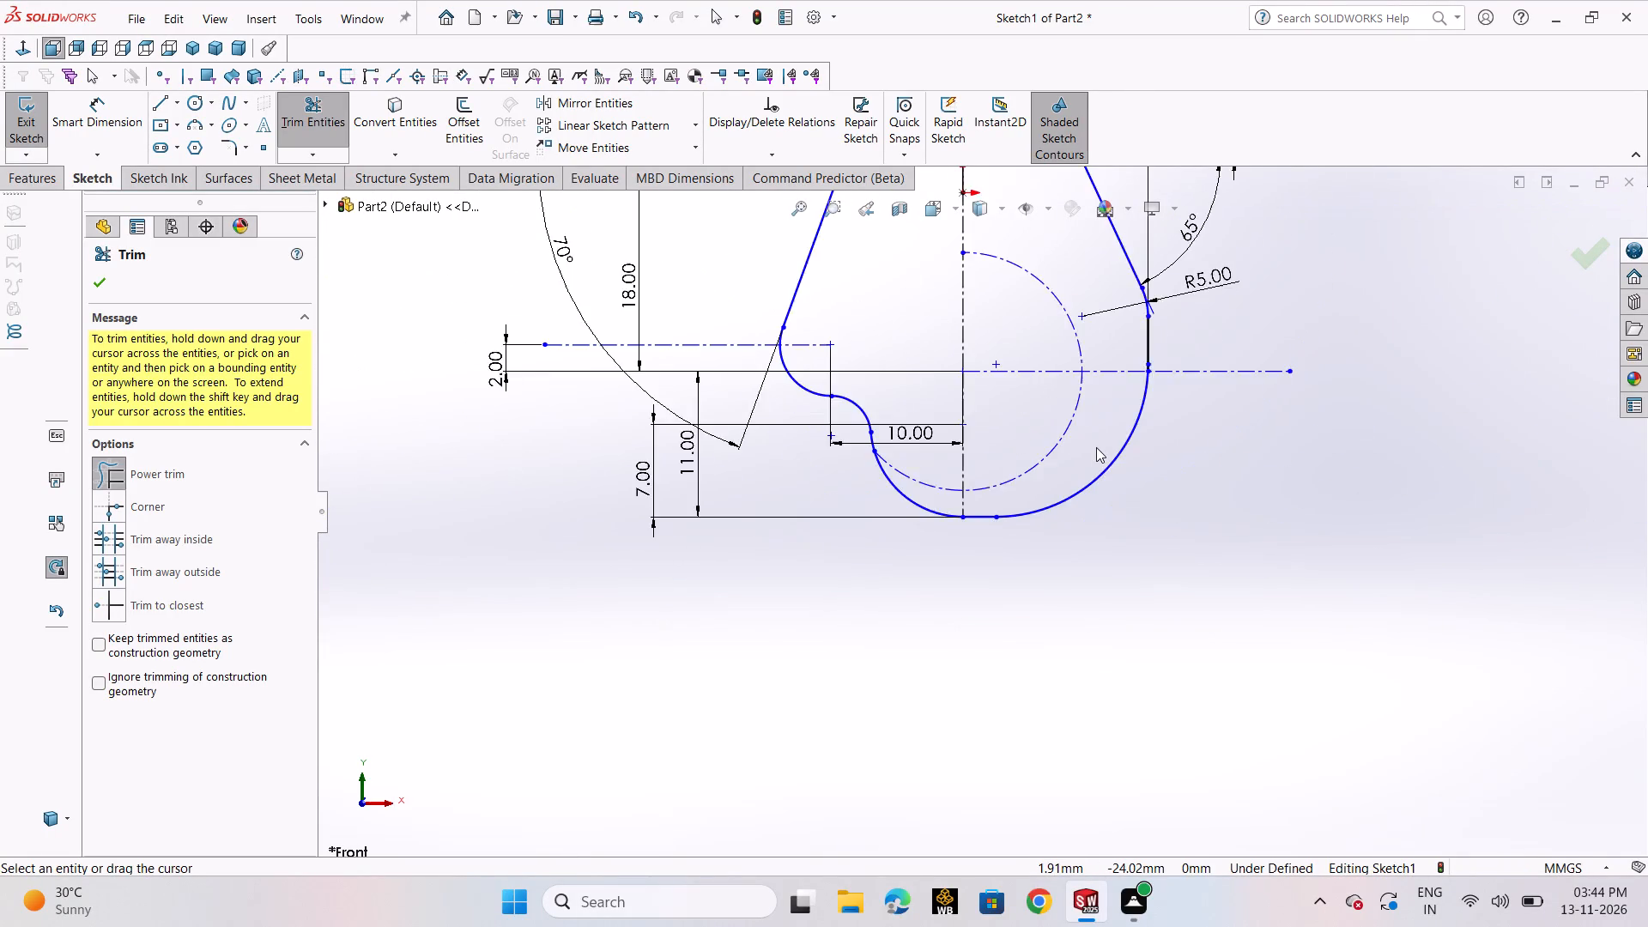
scroll(1096, 447, "up", 6)
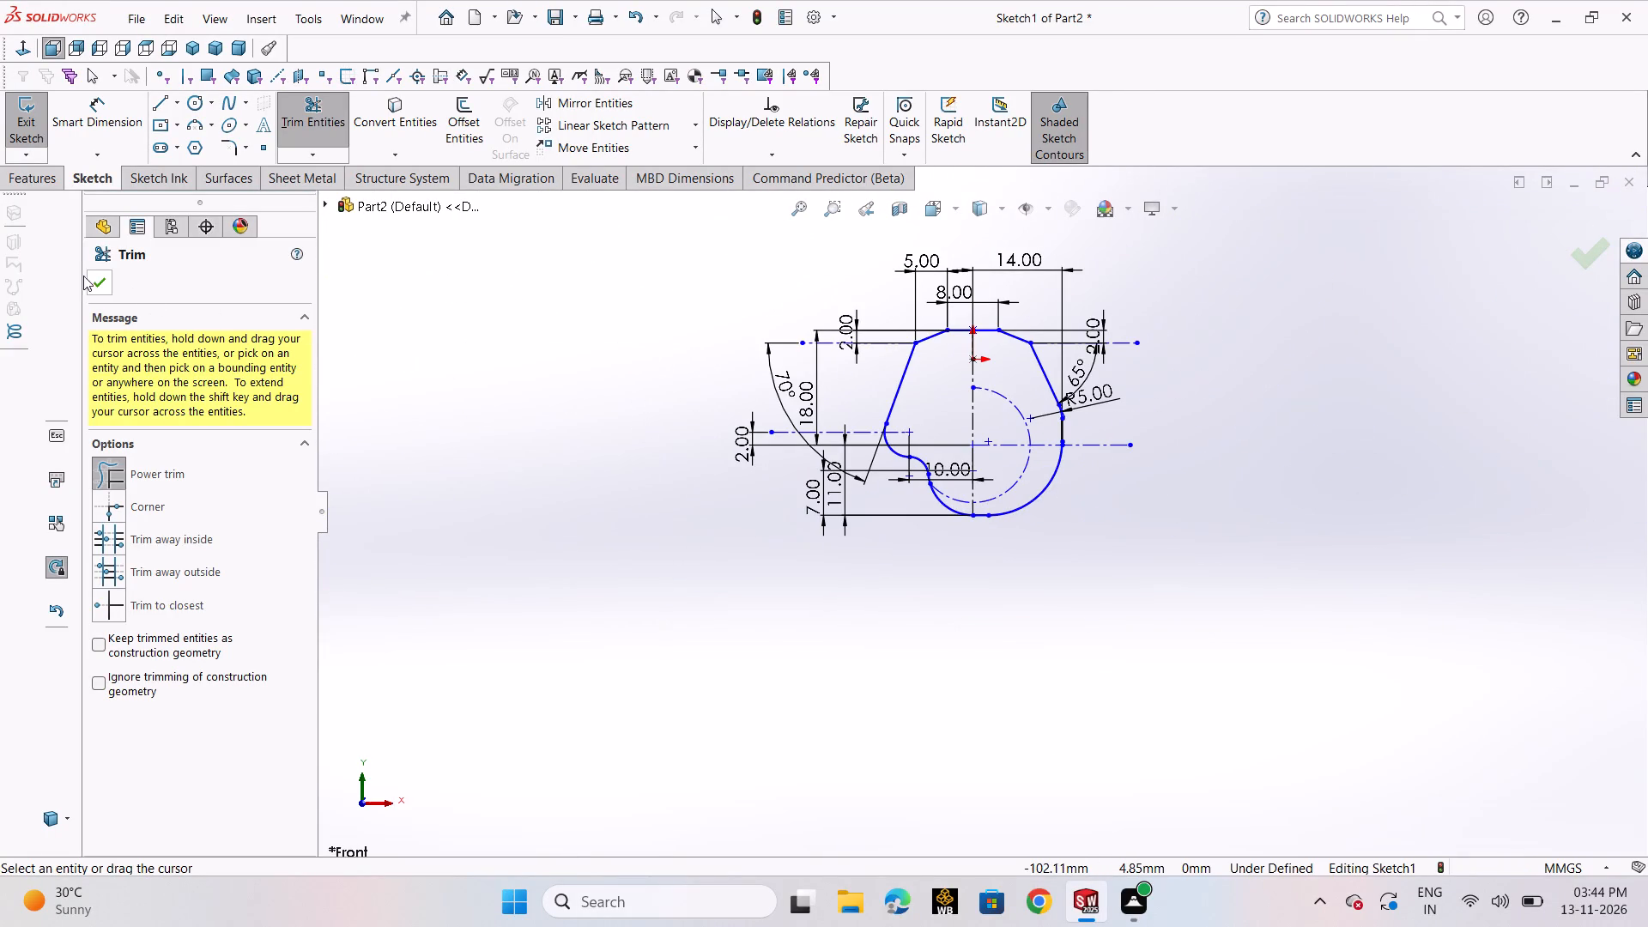
left_click(95, 286)
left_click(1118, 597)
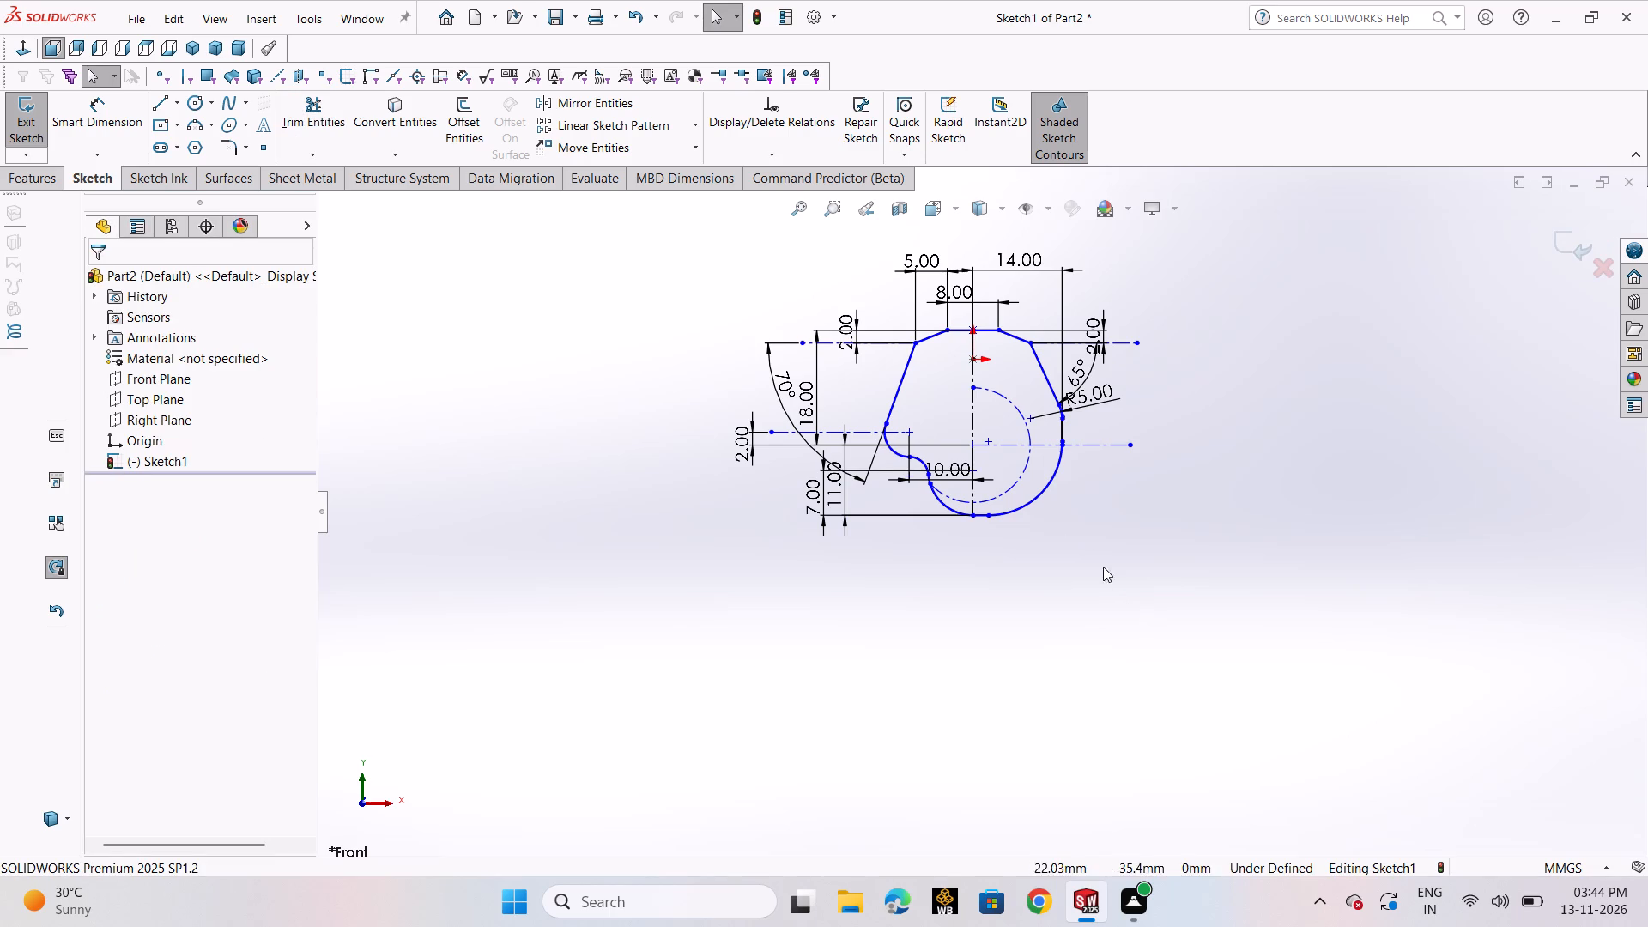
Exit the sketch and set up a blind Boss-Extrude from the sketch plane, with the closed profile region as its contour.
scroll(1010, 482, "down", 3)
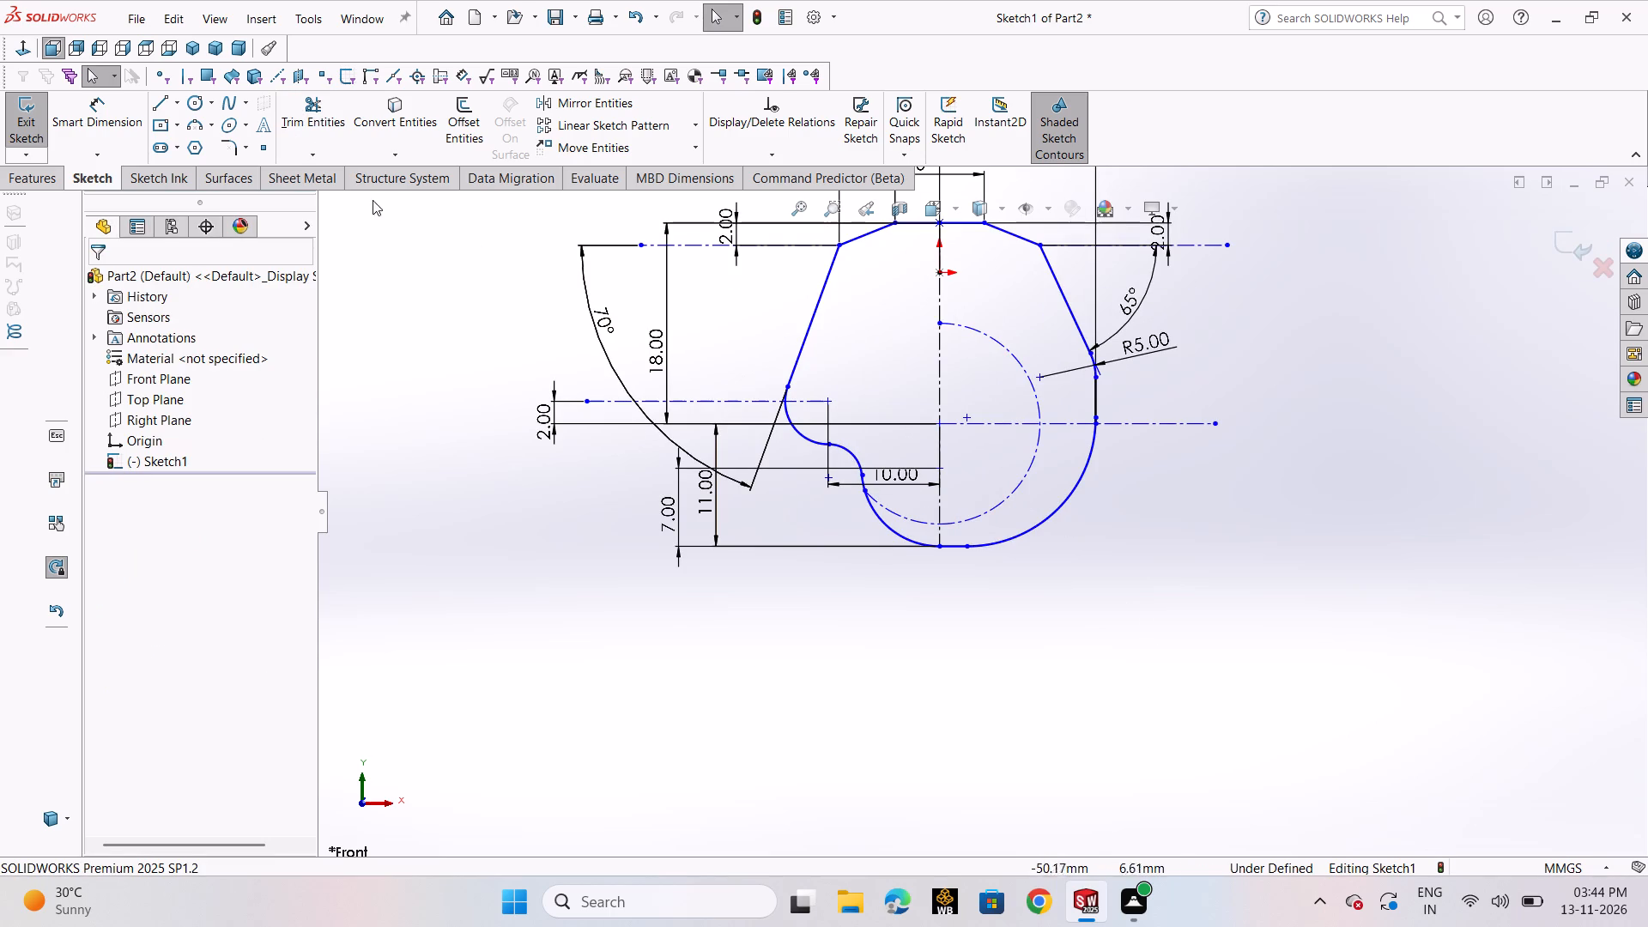
left_click(40, 117)
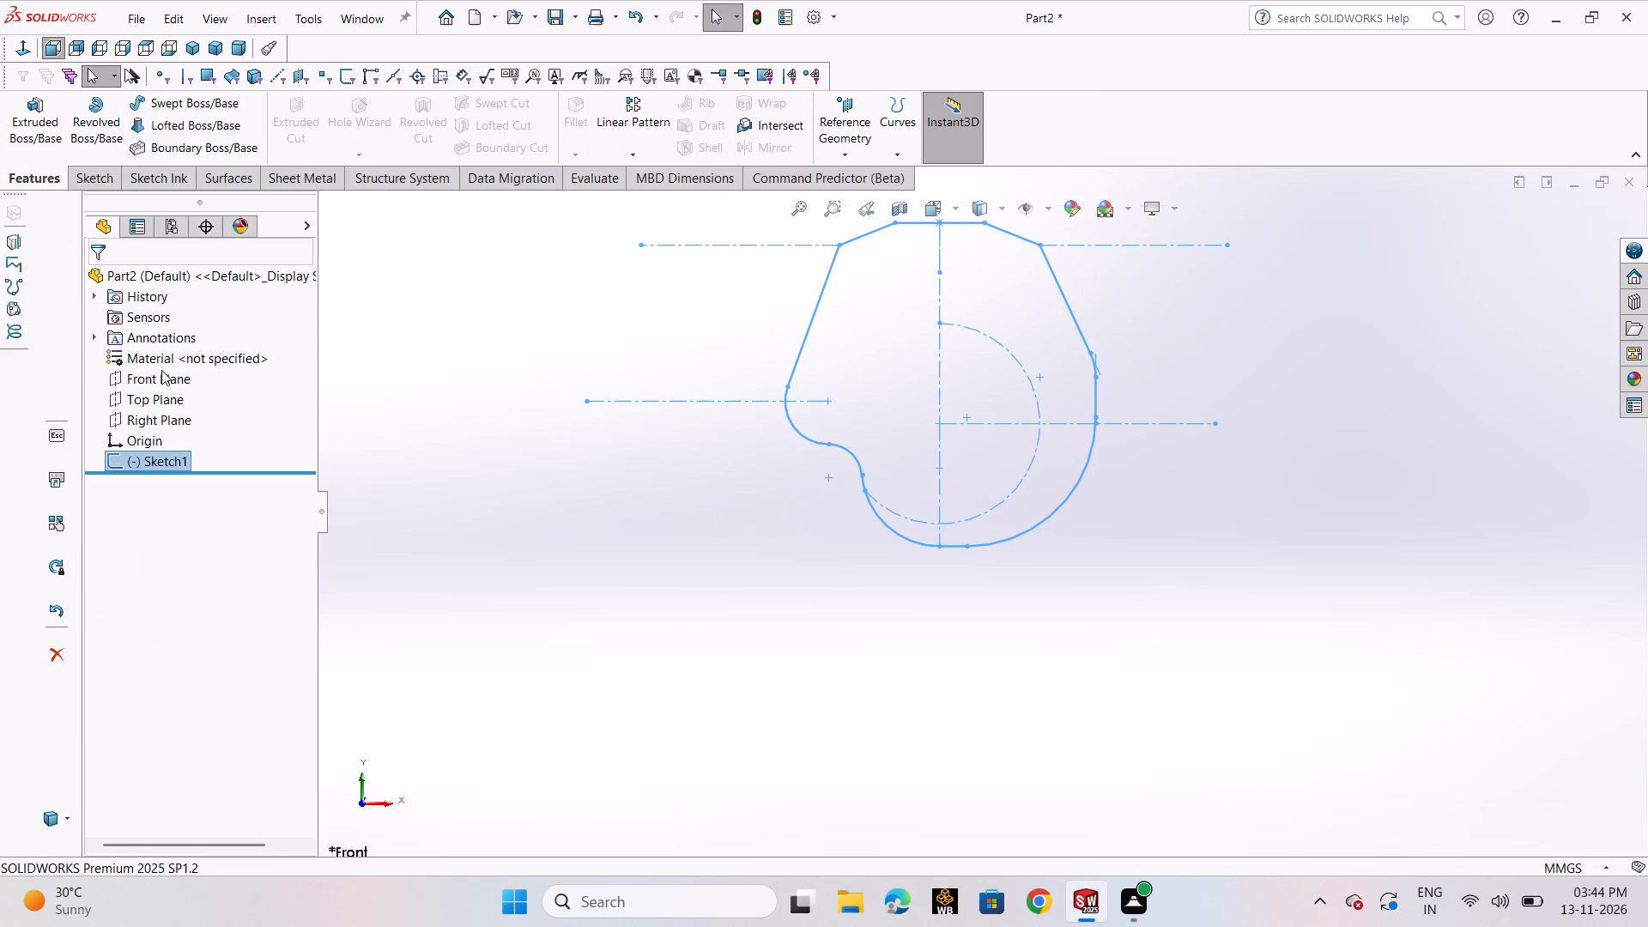
scroll(1132, 457, "up", 2)
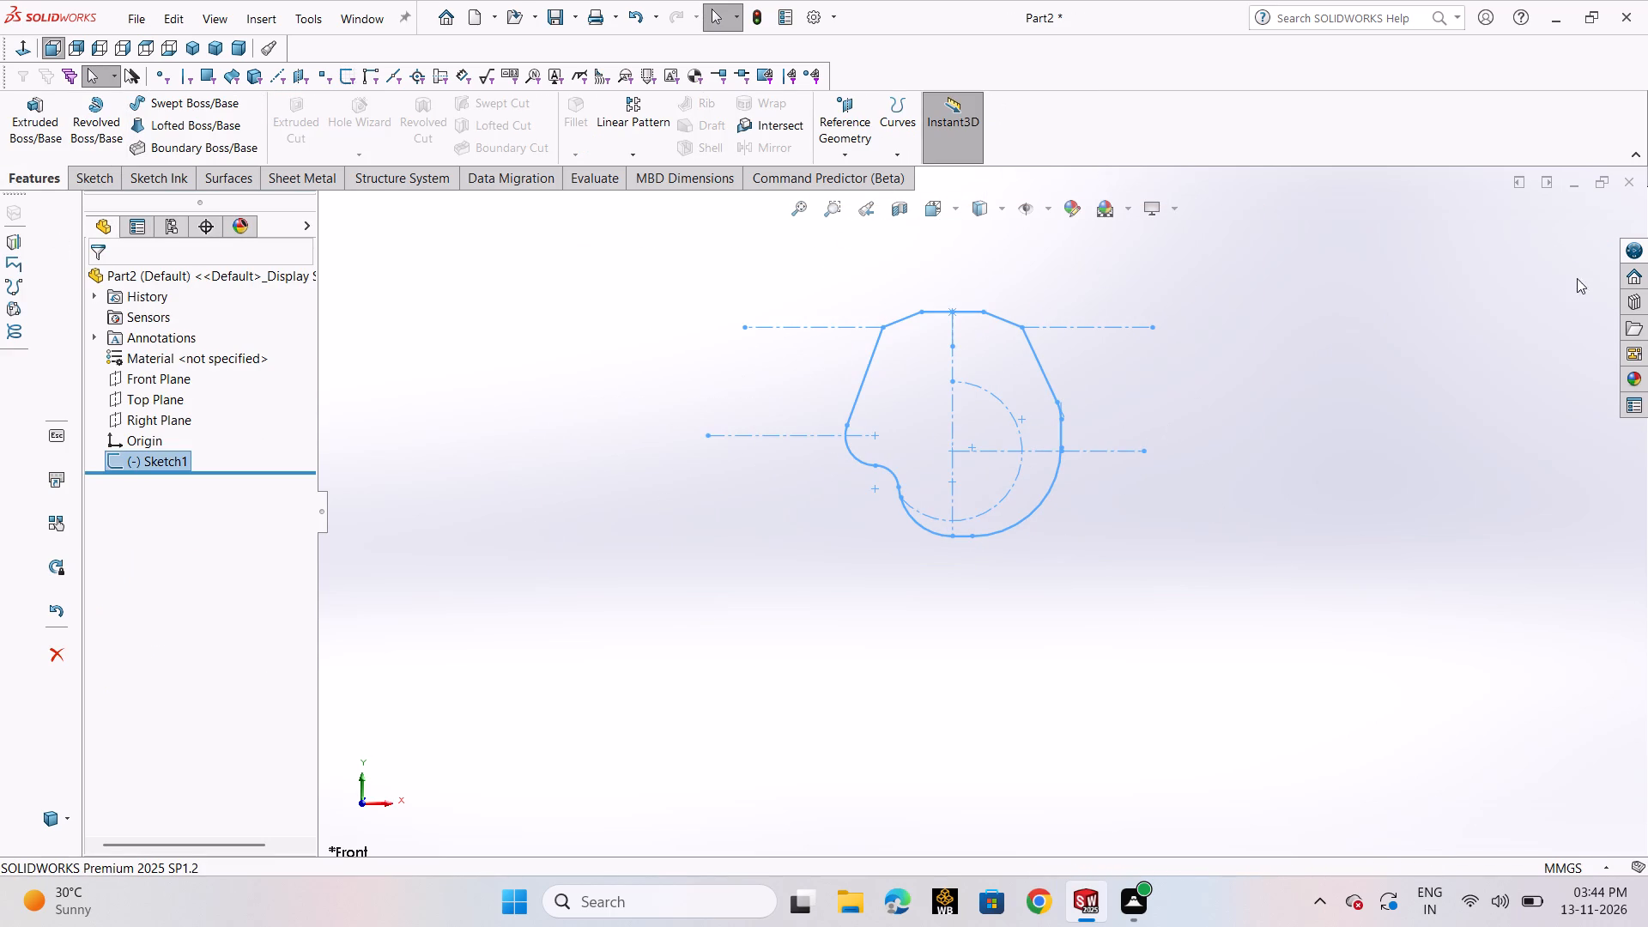
left_click(43, 127)
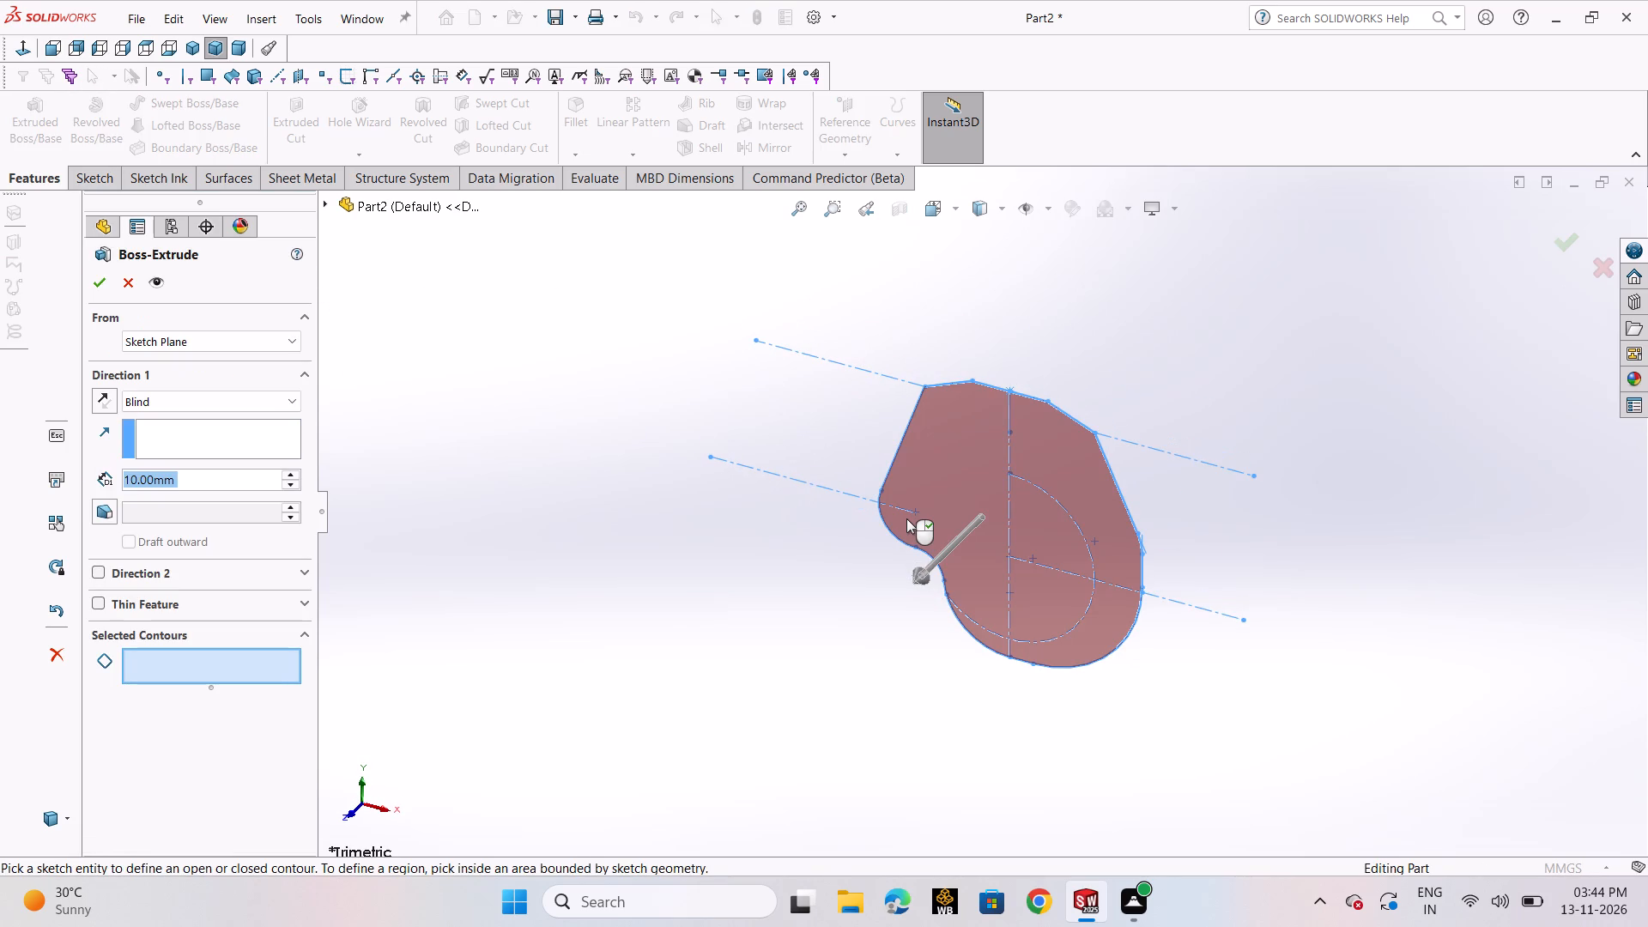
left_click(911, 513)
left_click(919, 532)
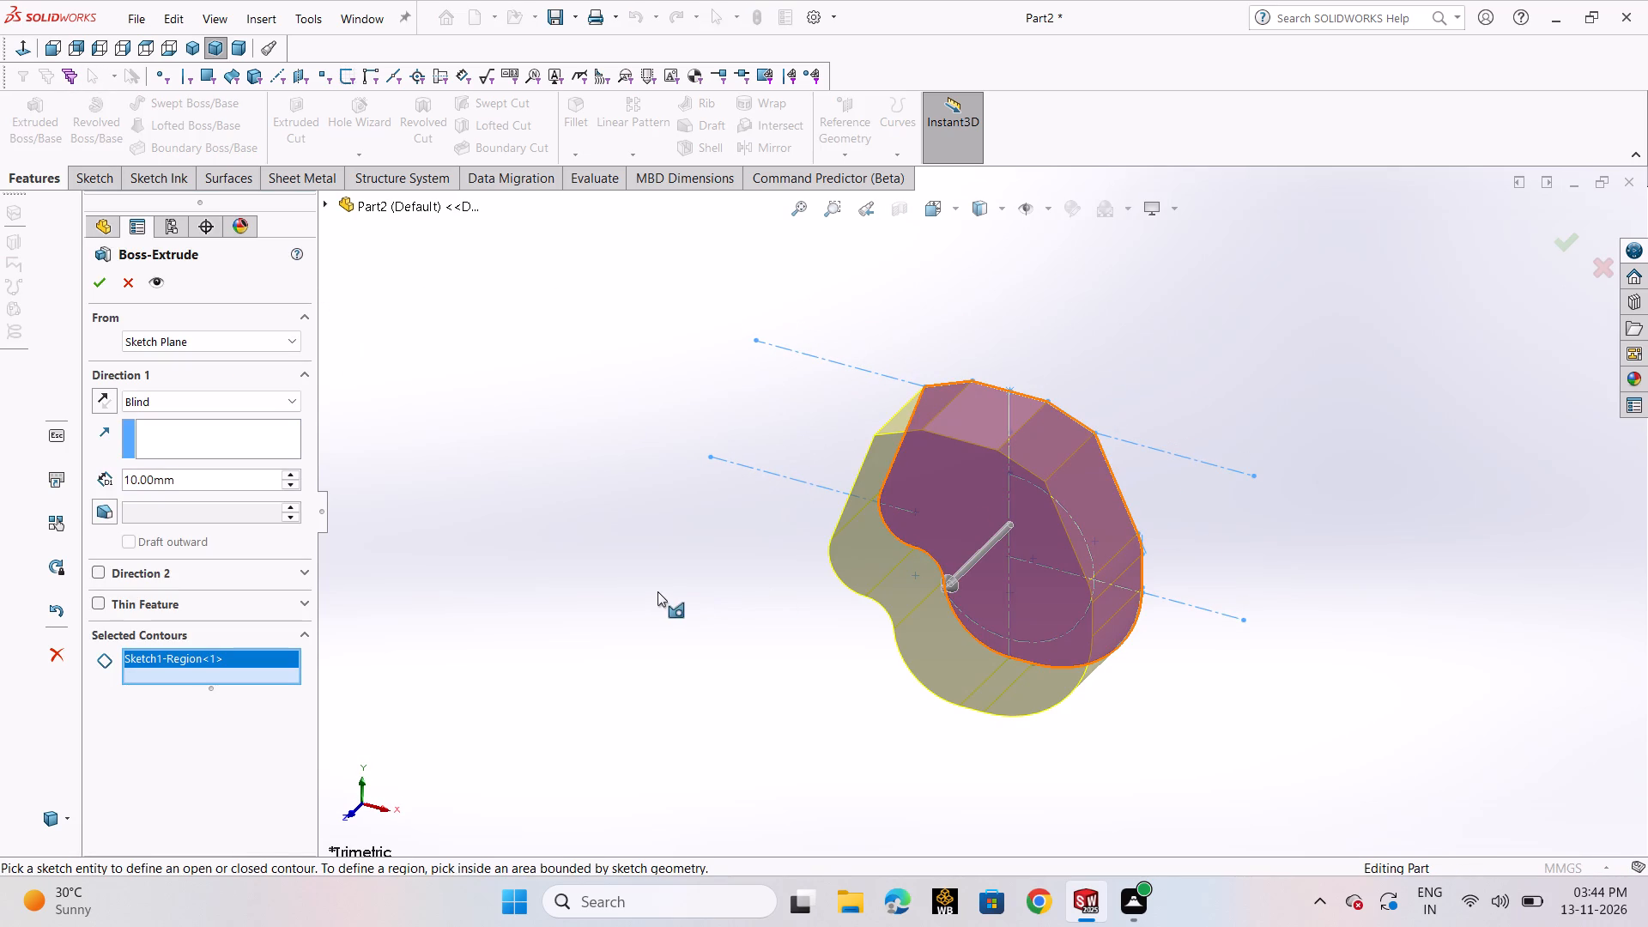
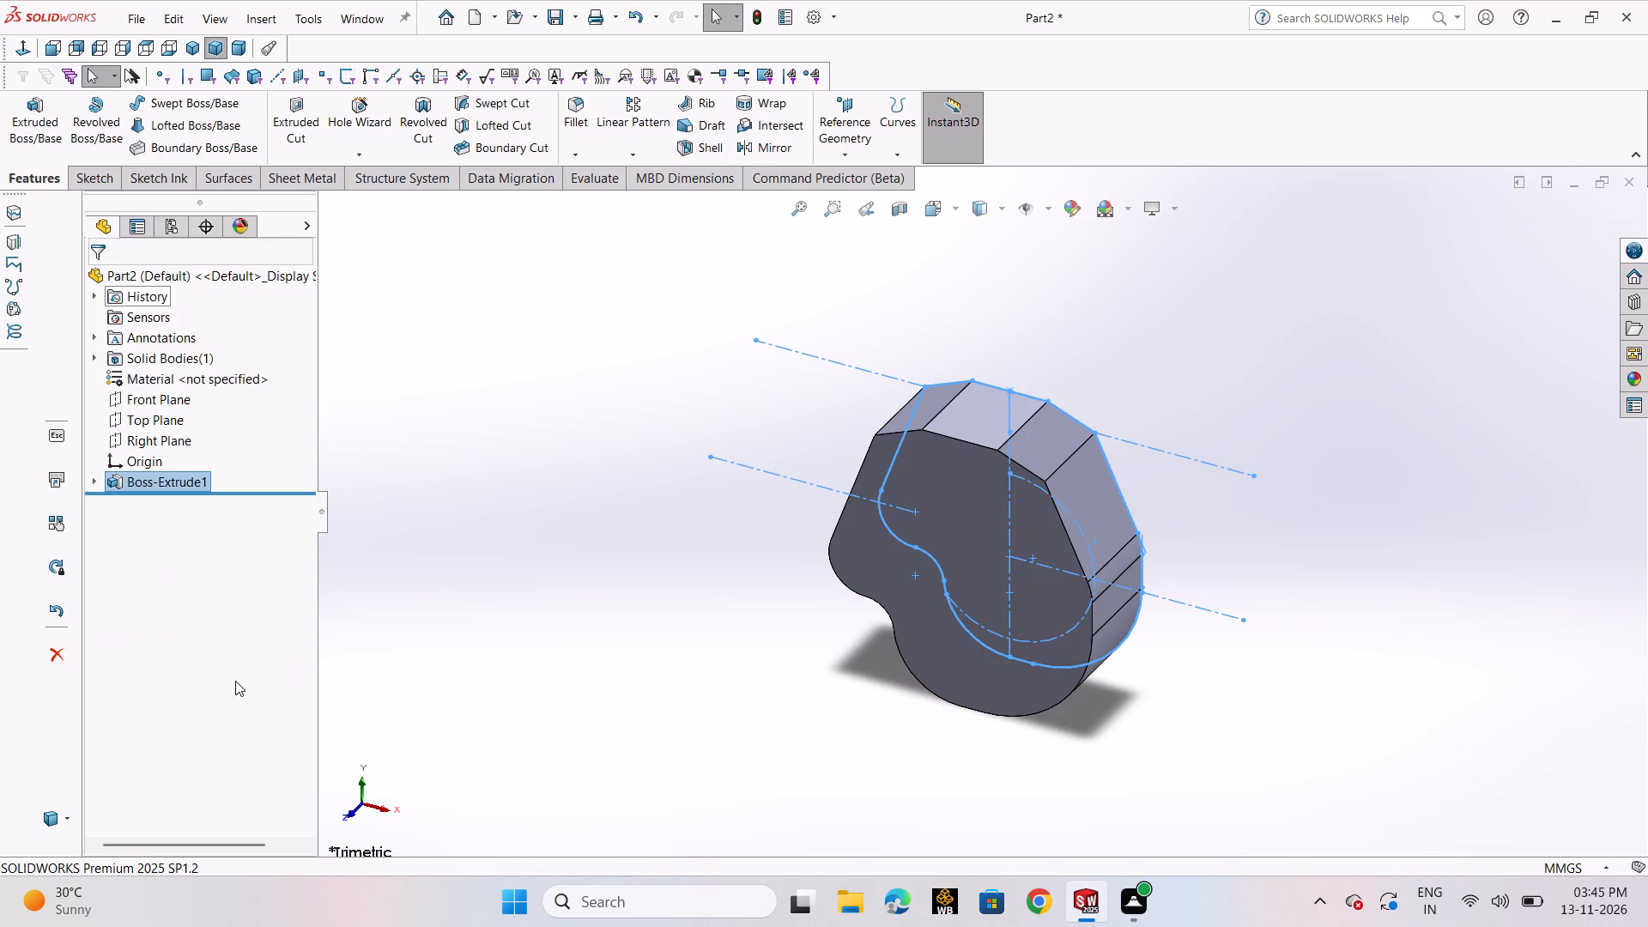
Edit the existing boss extrusion and set its blind depth to 4 mm.
left_click(191, 479)
left_click(234, 469)
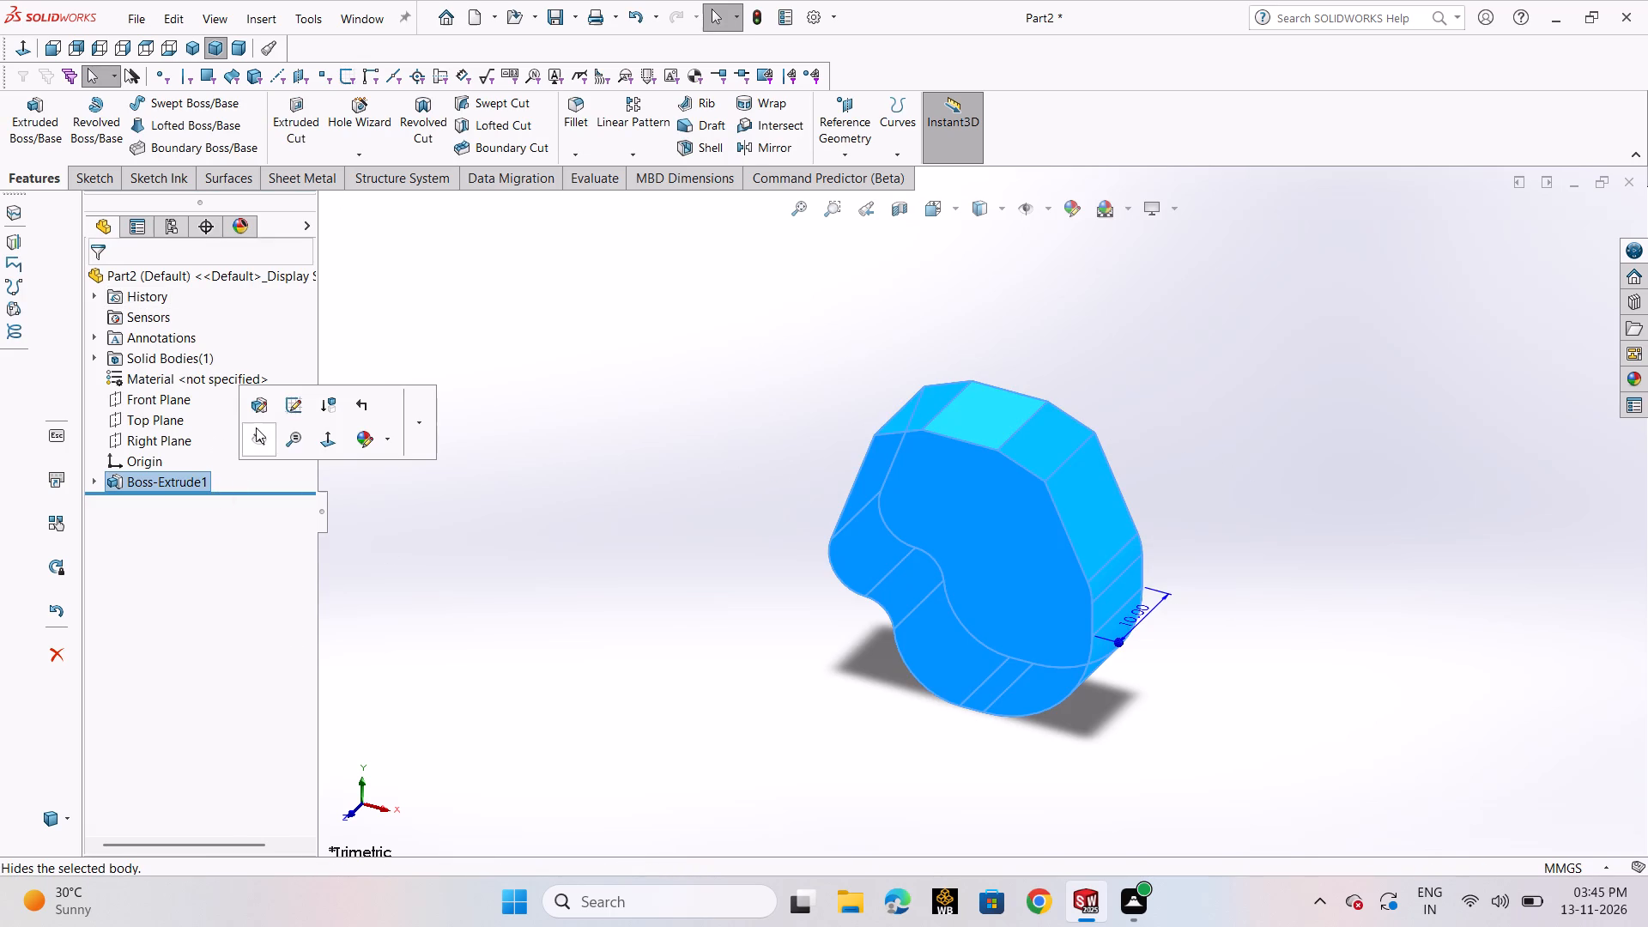
left_click(257, 421)
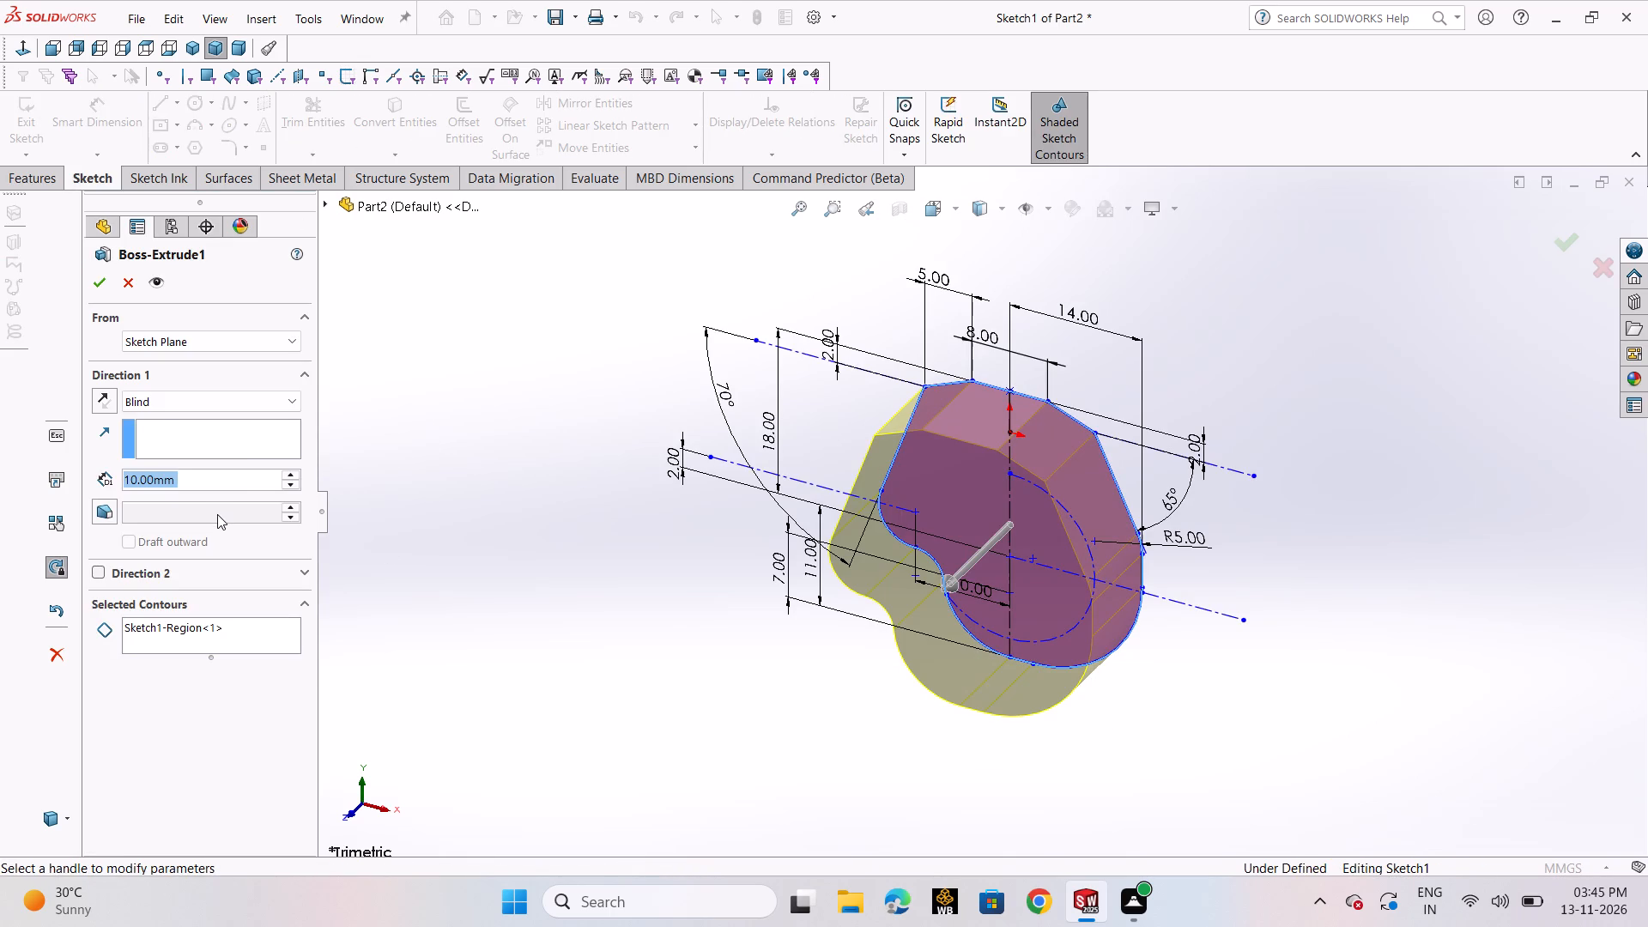
key("4")
key("Return")
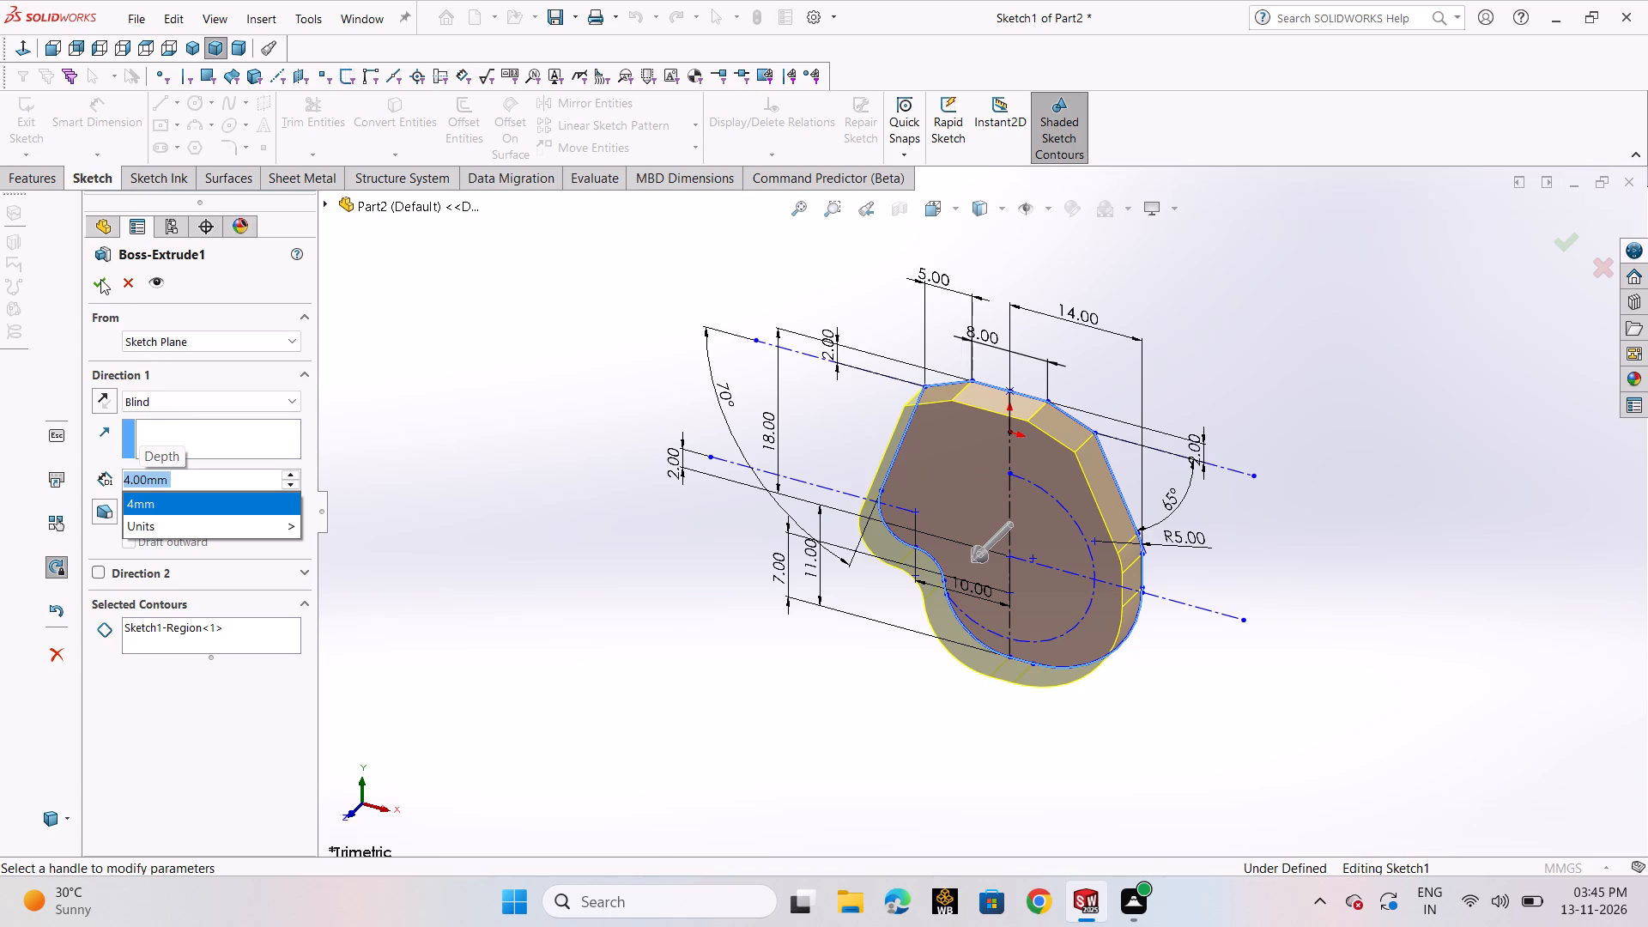
left_click(100, 279)
left_click(1219, 696)
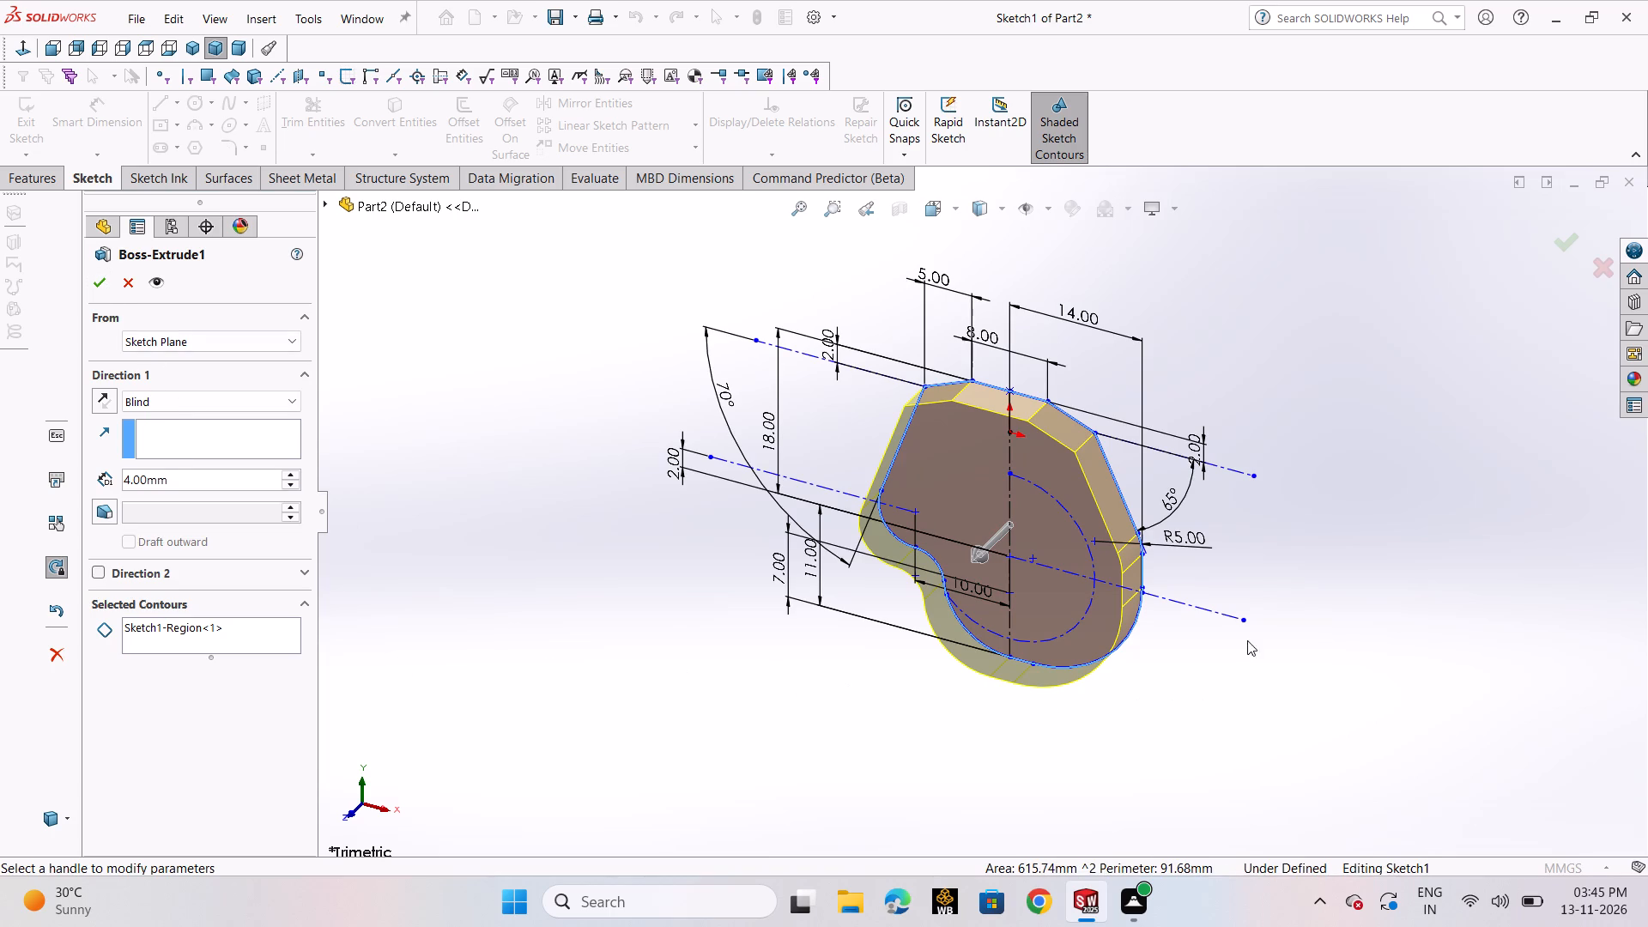
left_click(95, 283)
left_click(591, 599)
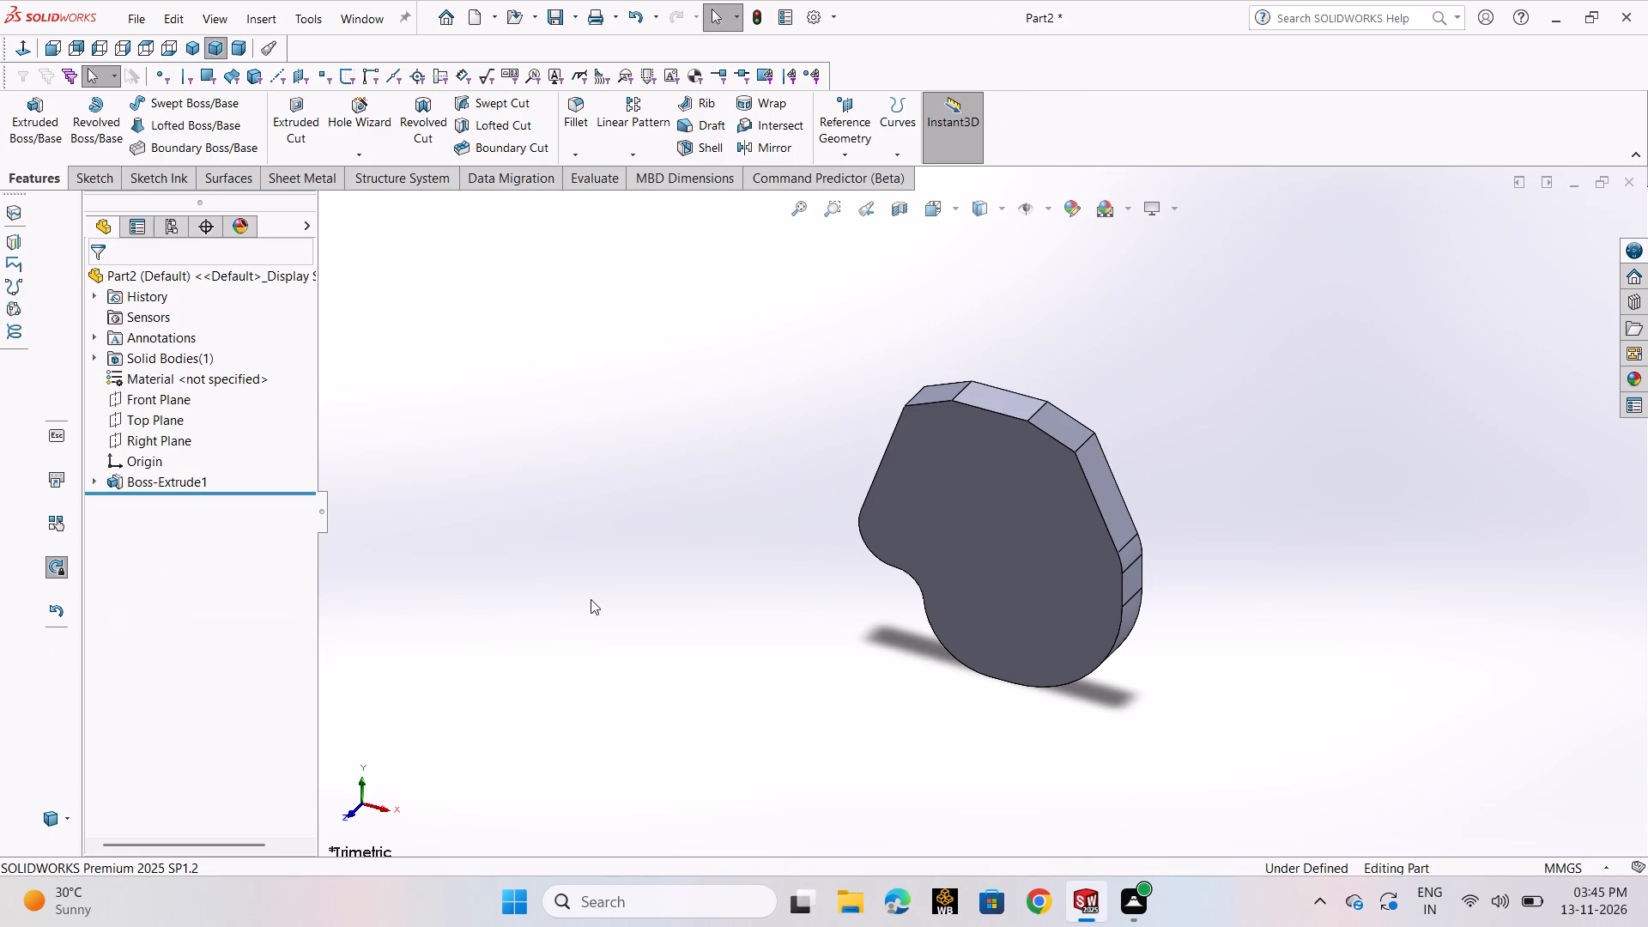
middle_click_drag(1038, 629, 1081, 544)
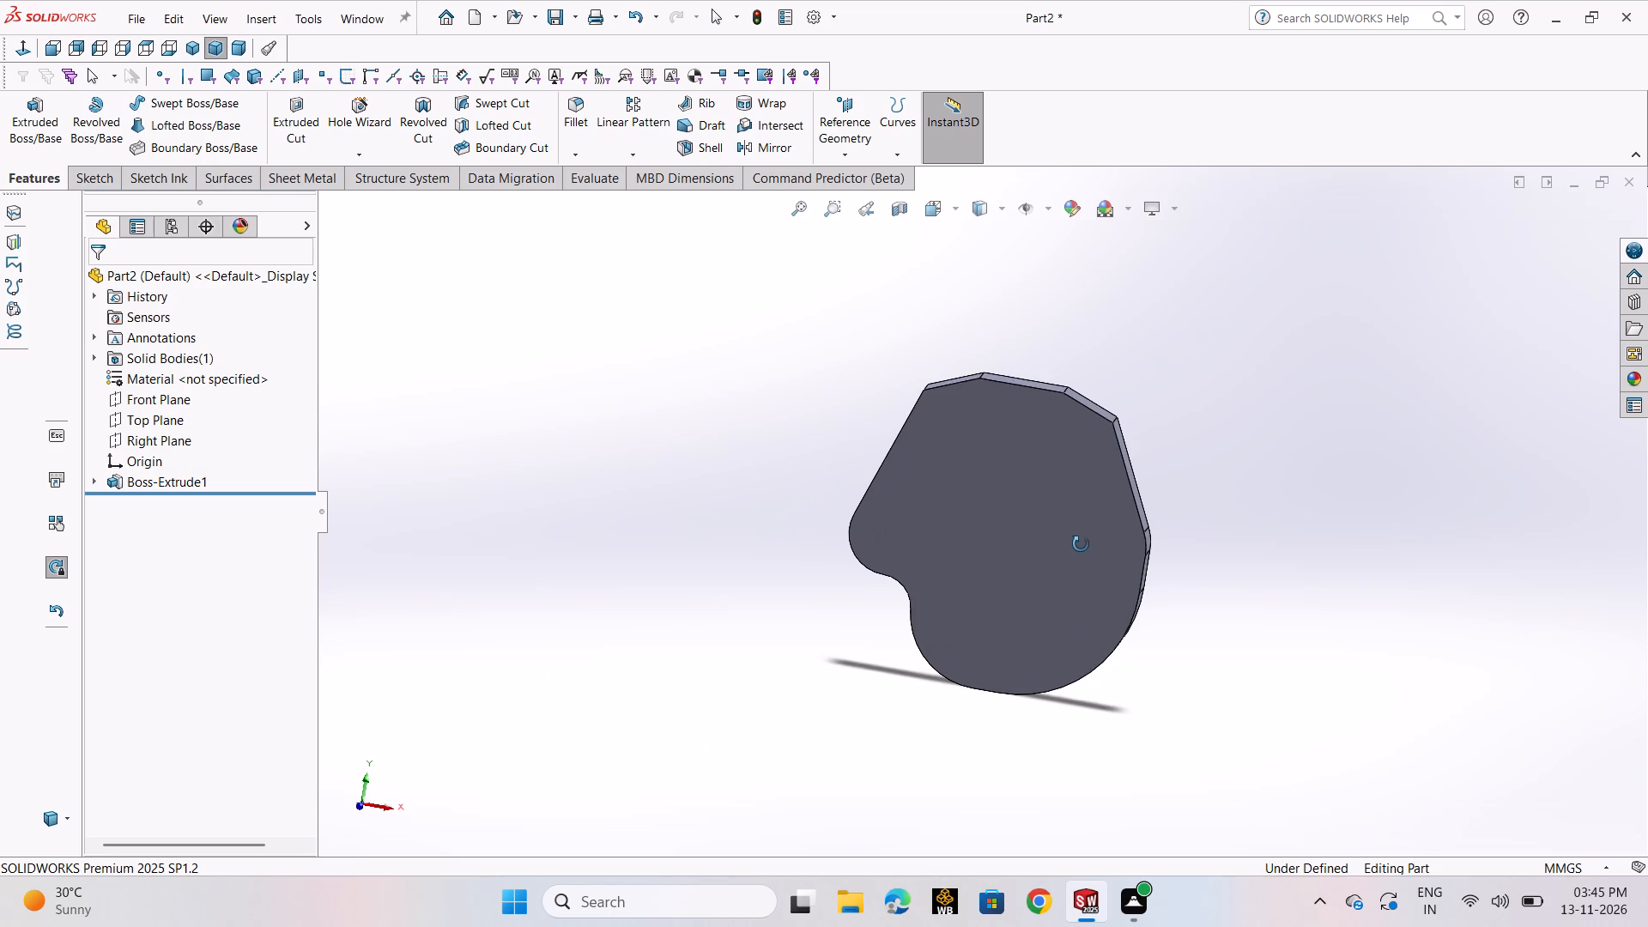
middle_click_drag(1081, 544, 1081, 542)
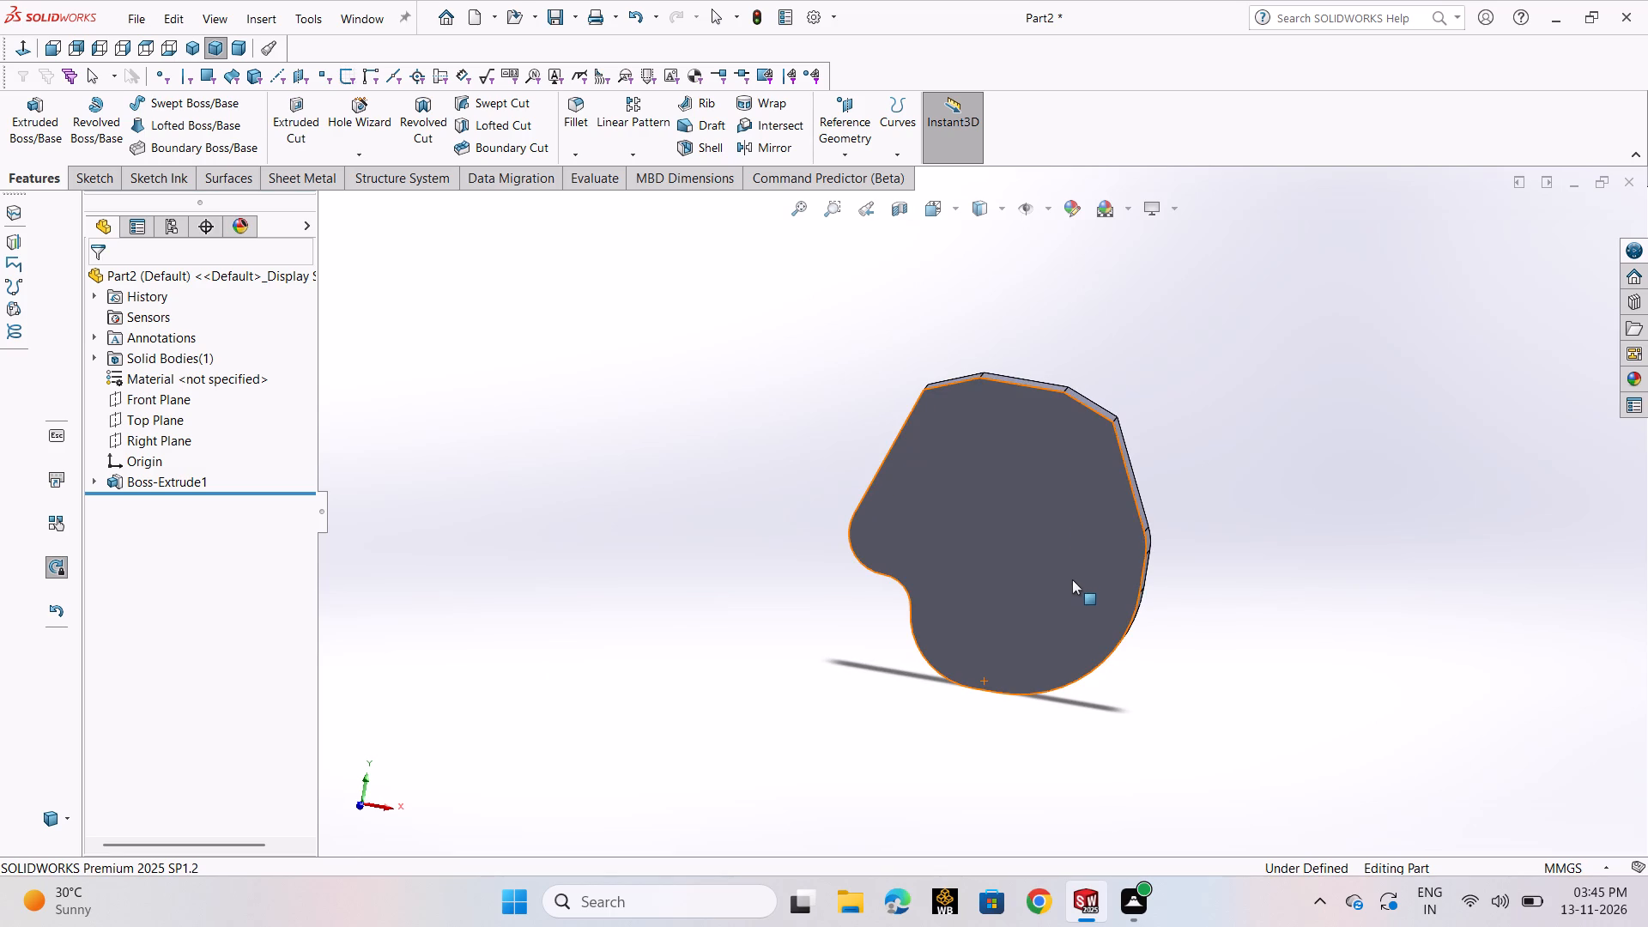
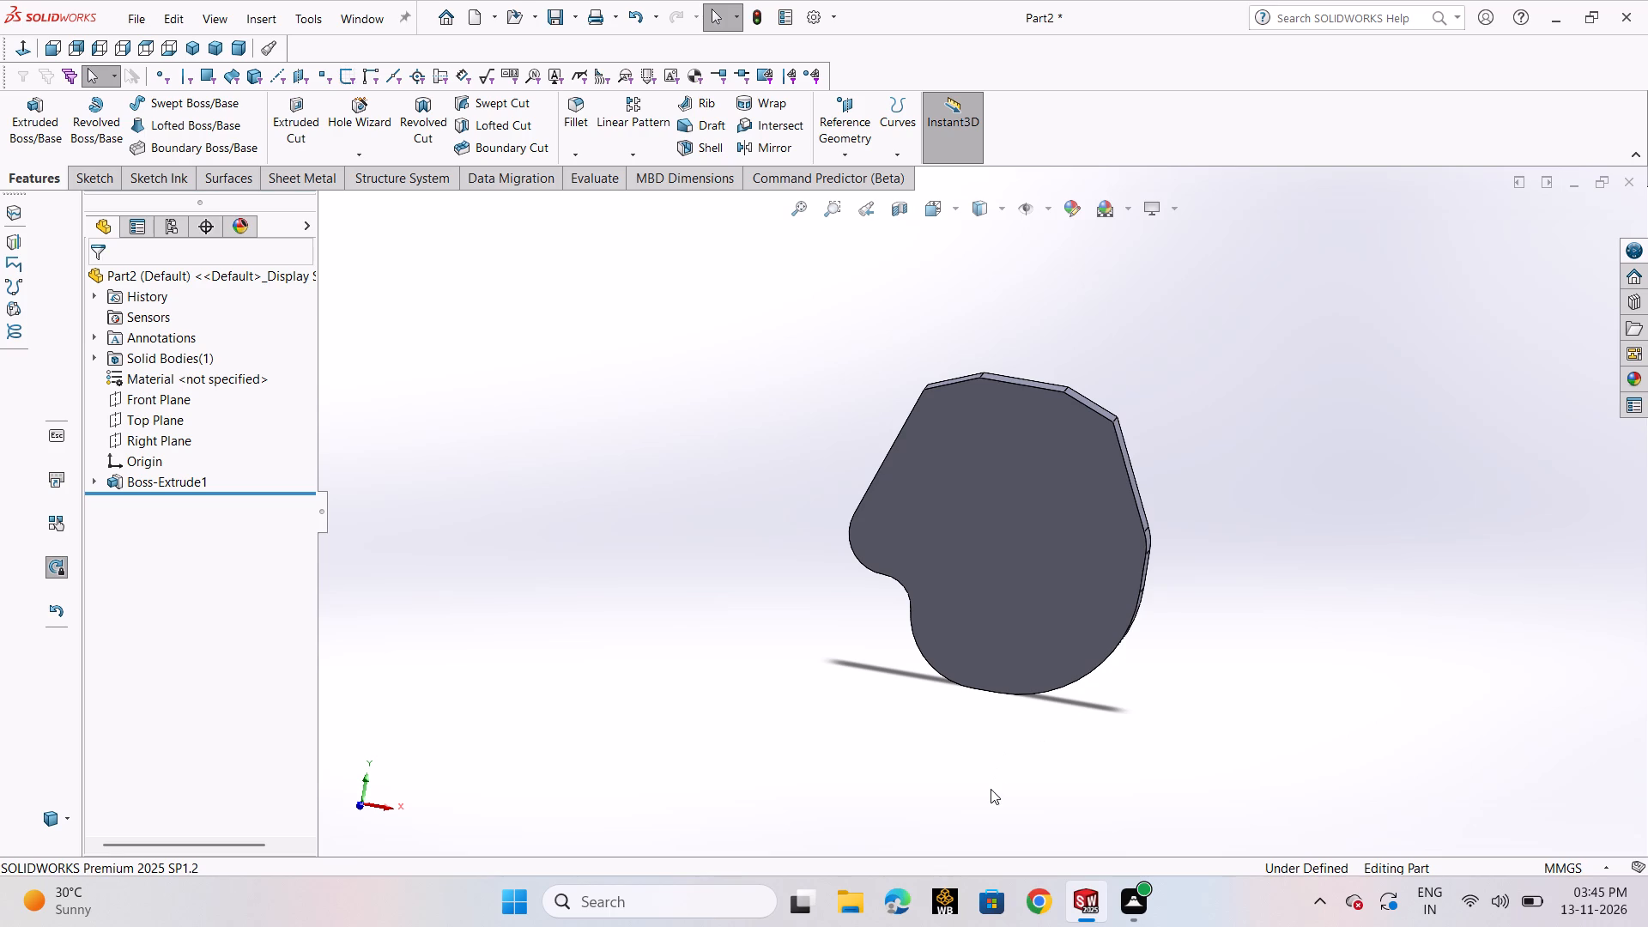
Open the profile sketch of the base boss extrusion for editing.
left_click(94, 479)
left_click(141, 500)
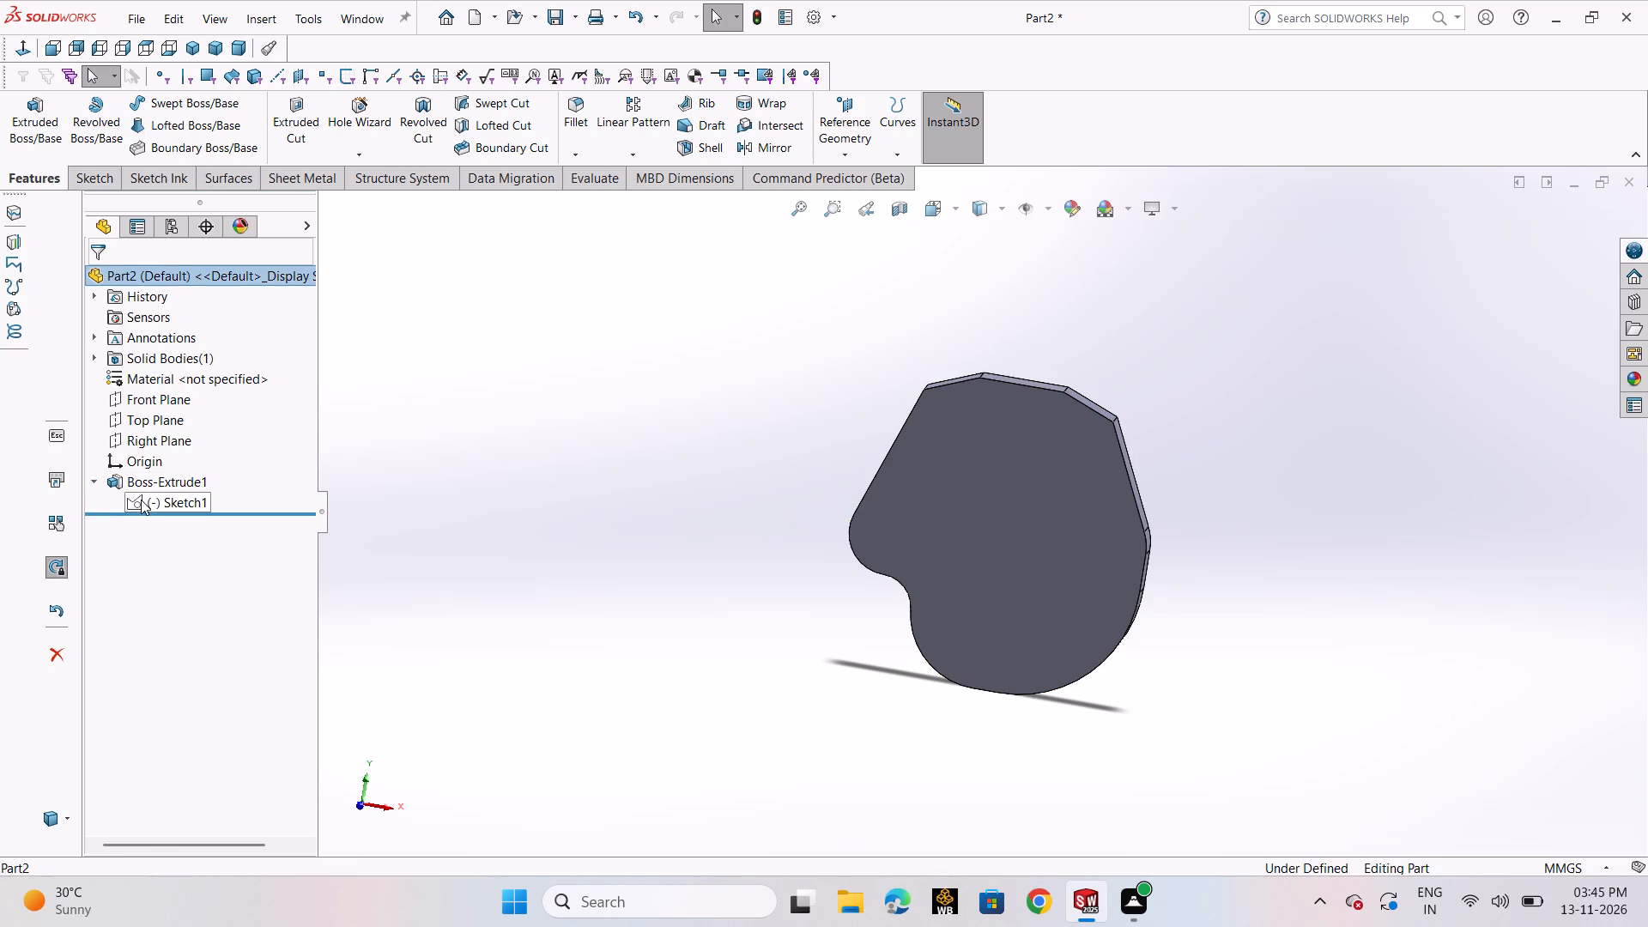
left_click(167, 442)
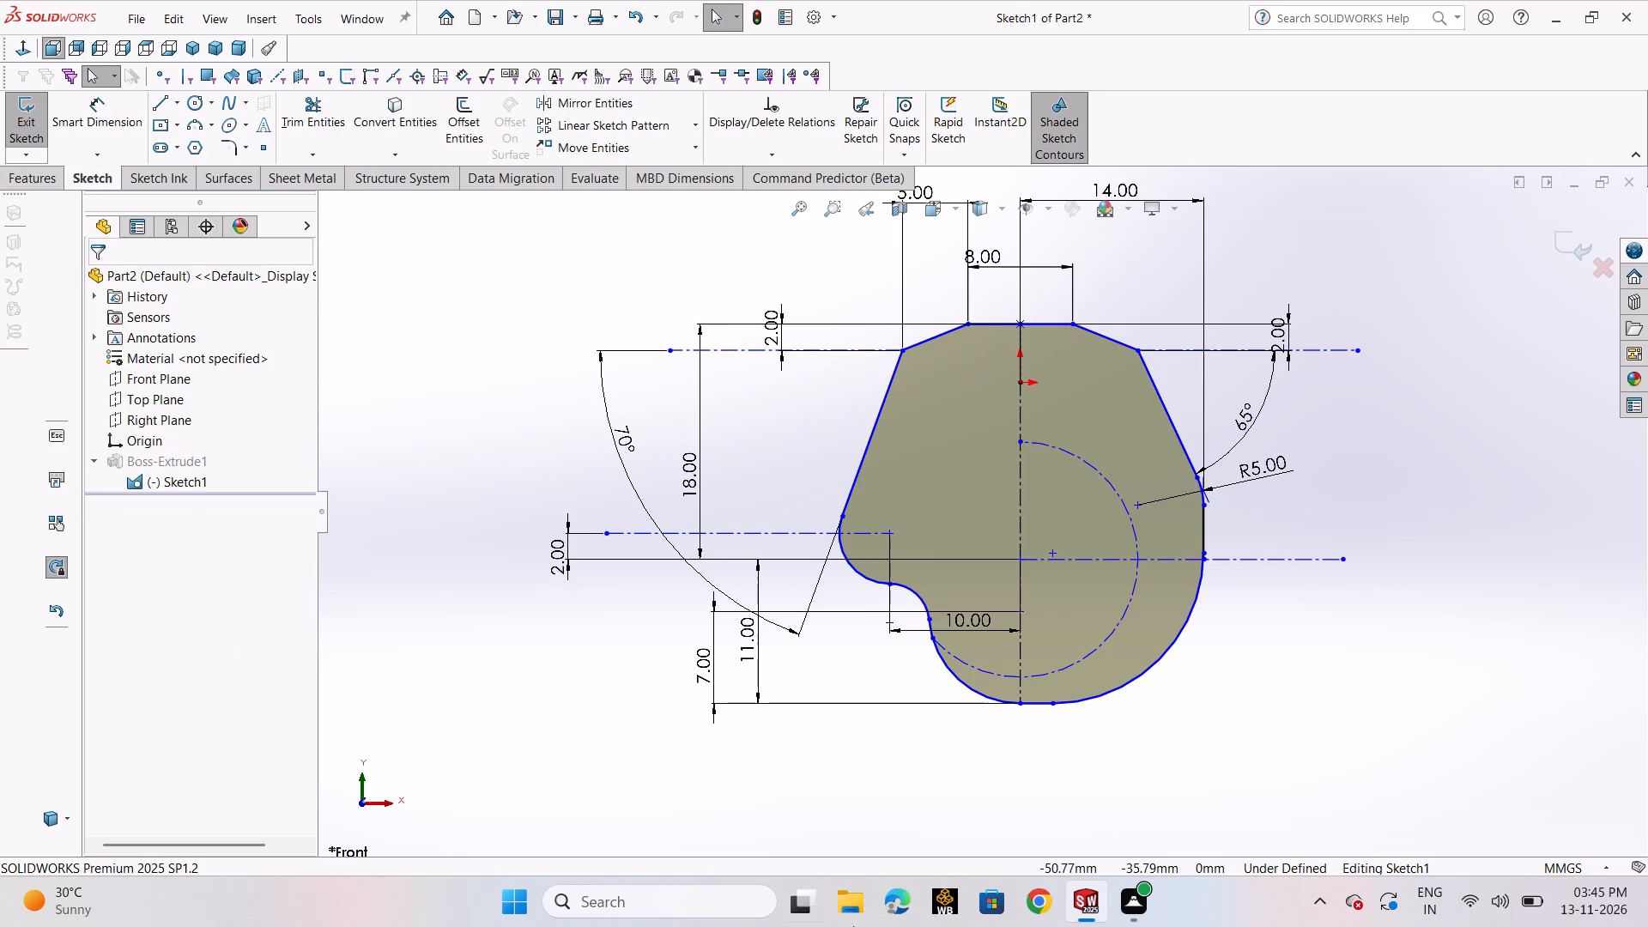
scroll(1144, 707, "down", 3)
left_click_drag(955, 669, 979, 669)
left_click(1033, 742)
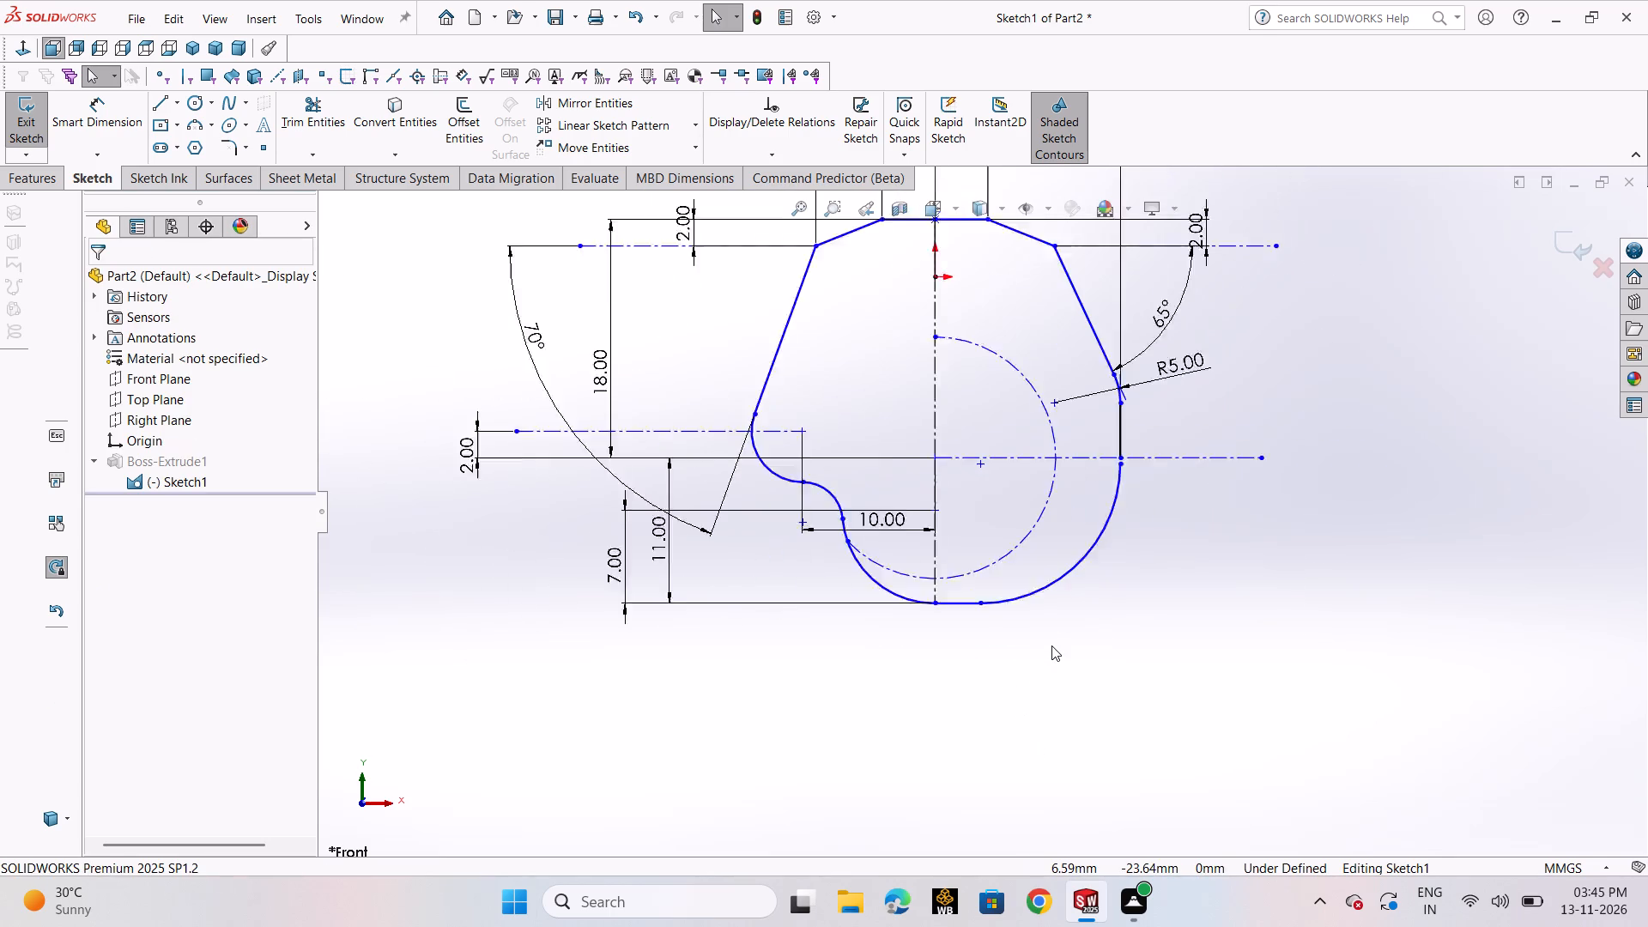
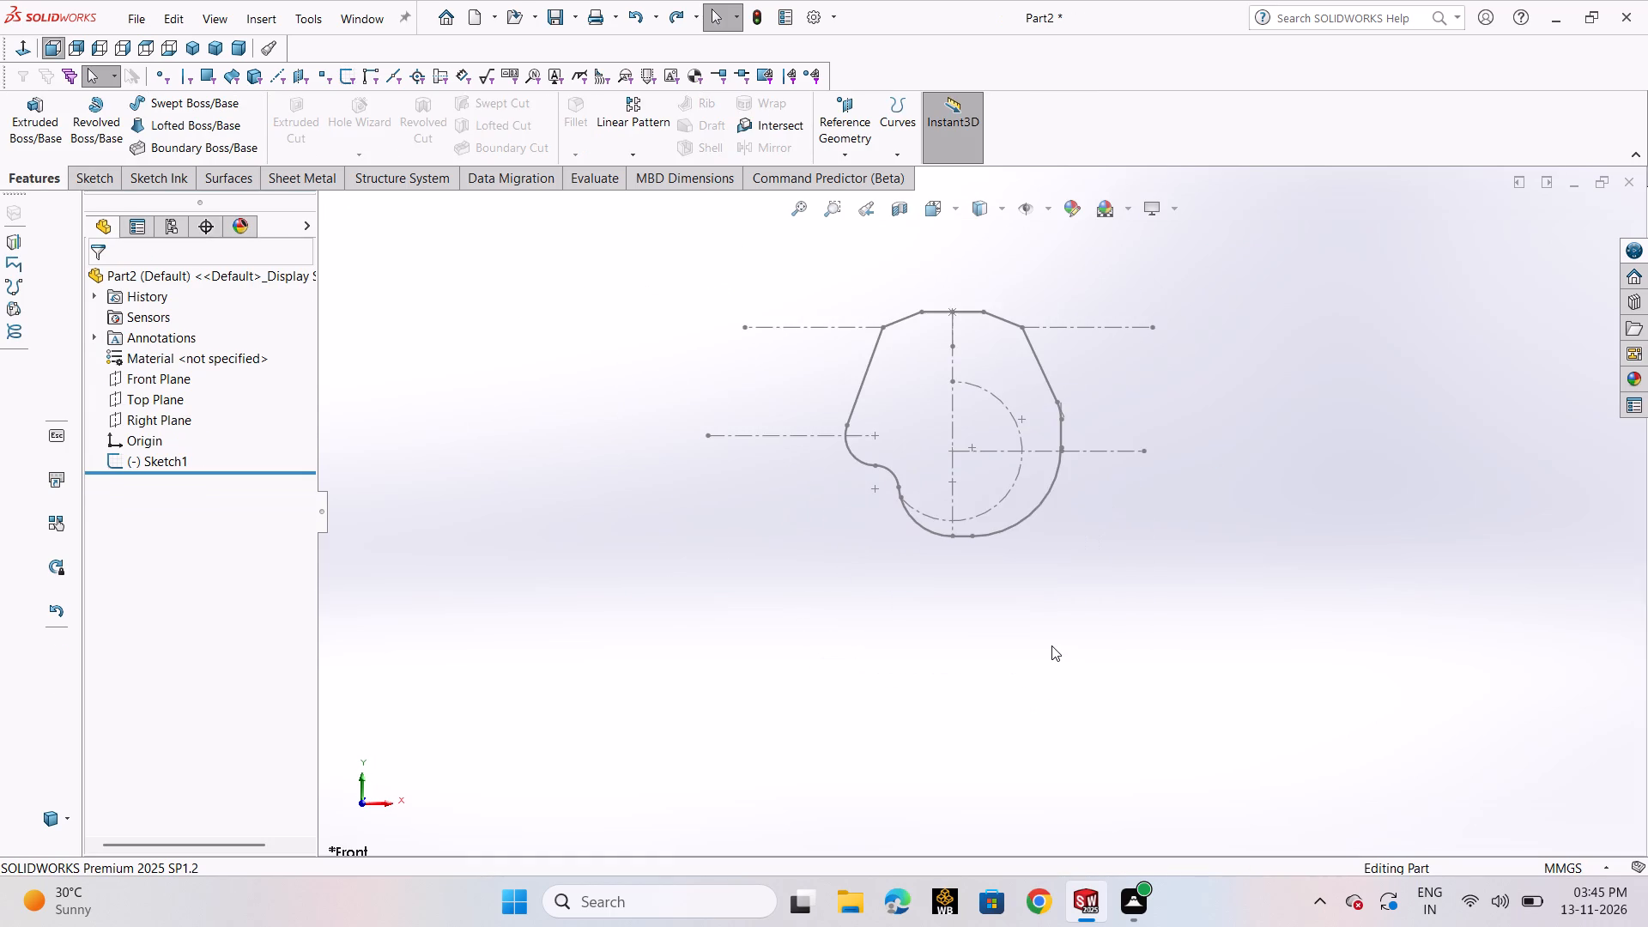
Undo the recent profile sketch edits back through the trims, the bottom line's length change and the large lower circle.
key("ctrl+z")
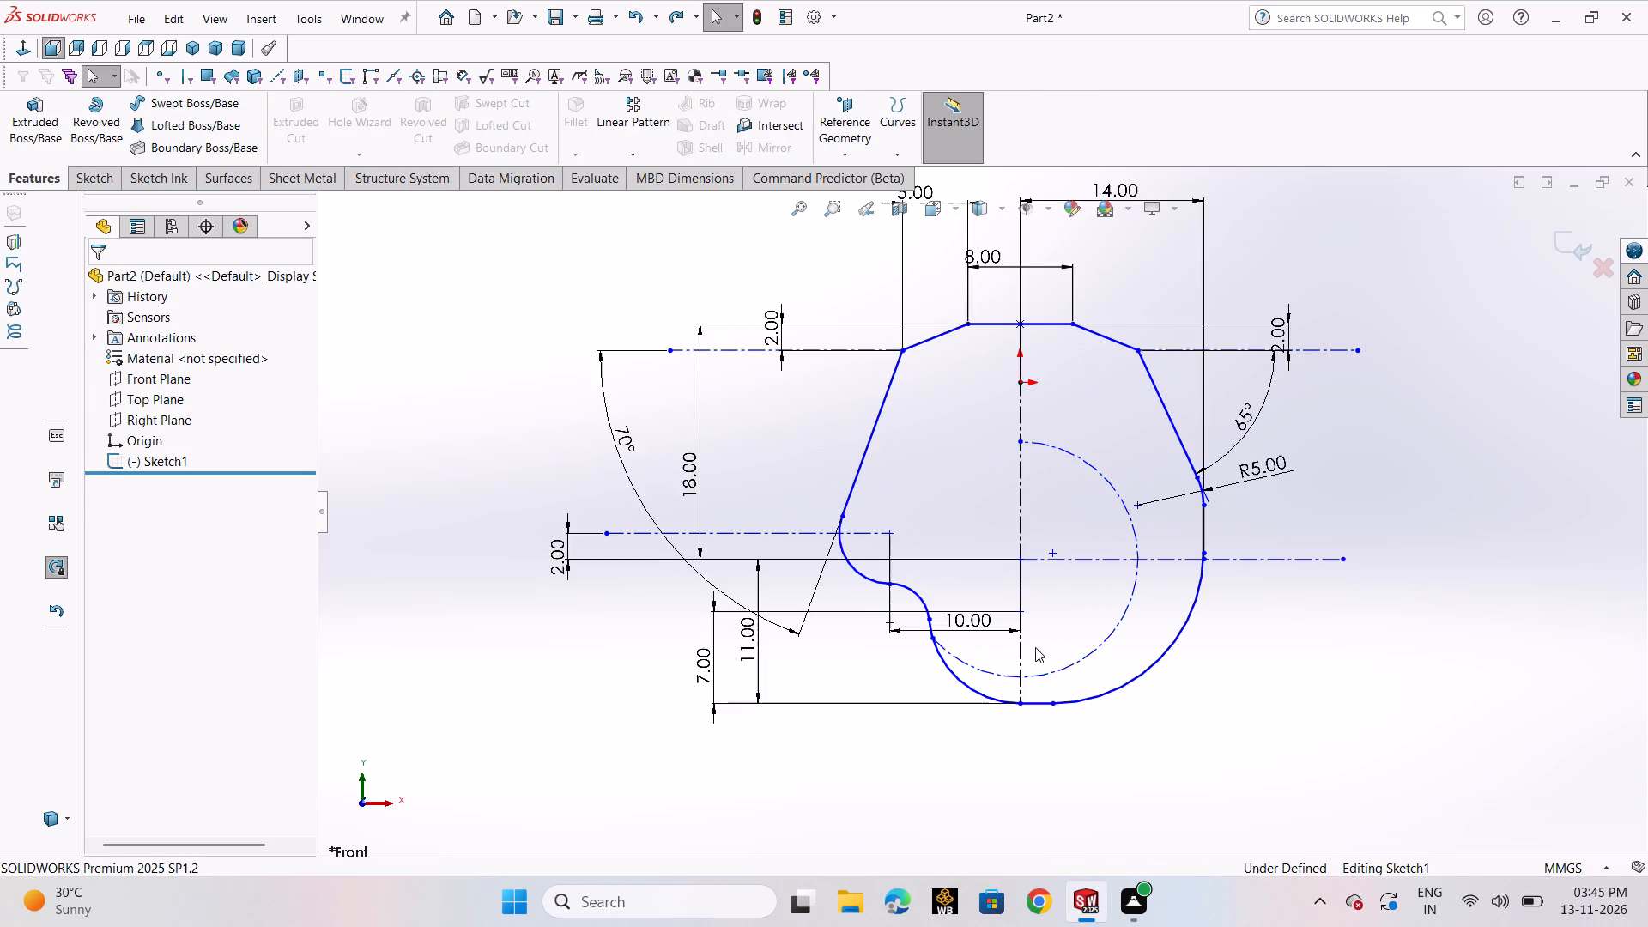
key("ctrl+z")
key("ctrl+z")
key("ctrl+z")
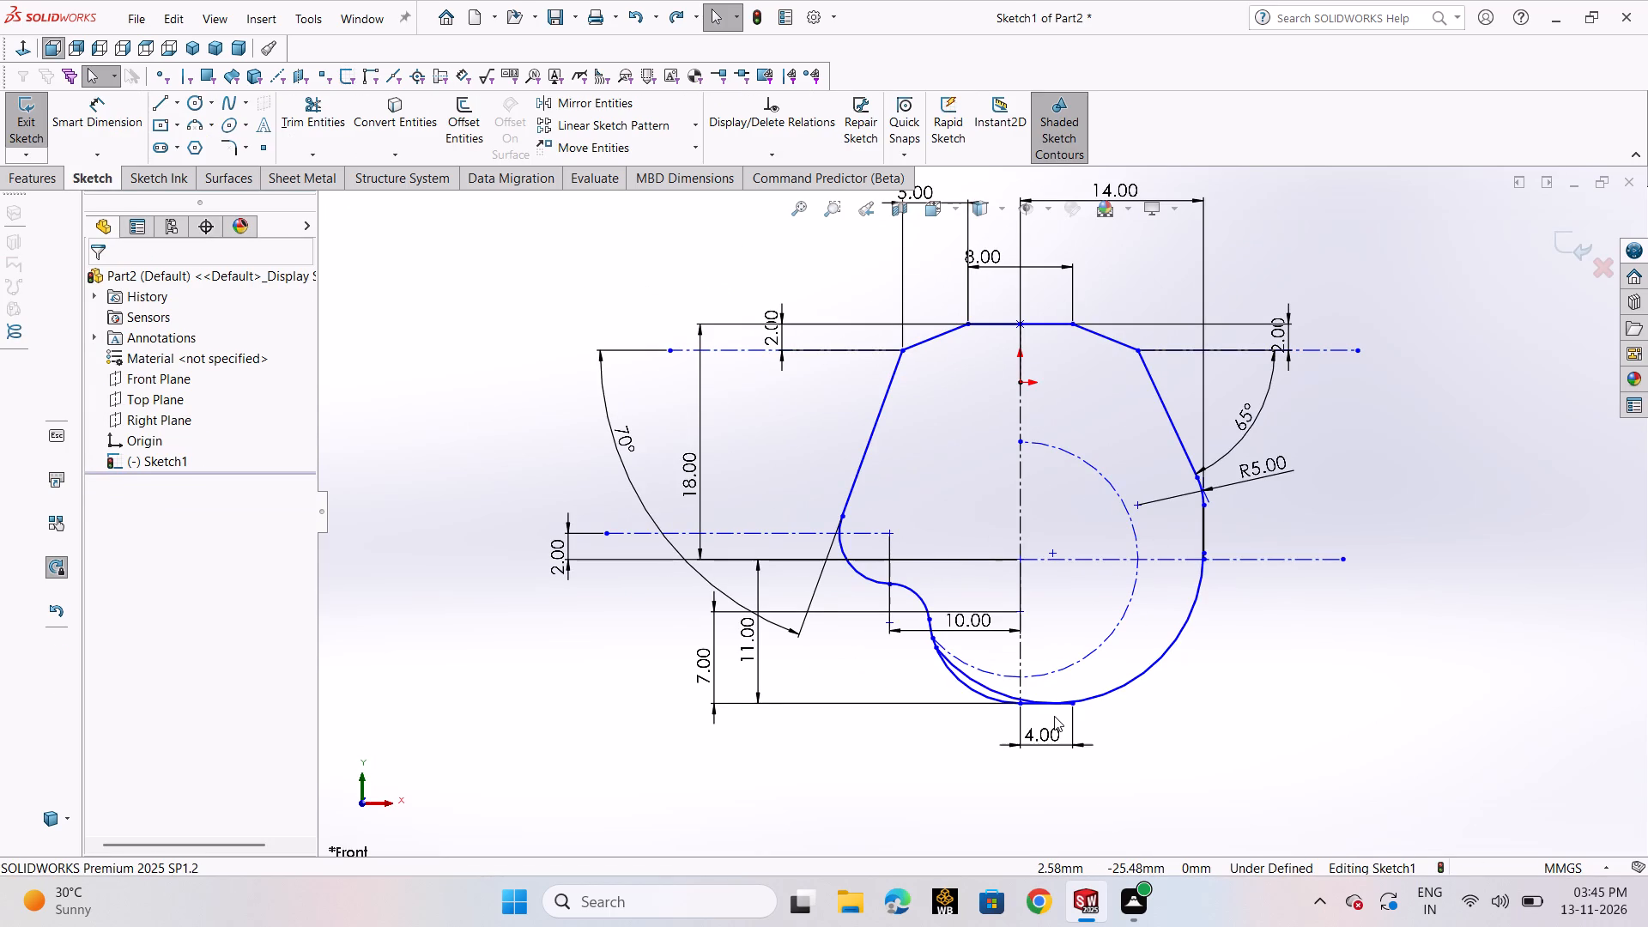
key("ctrl+z")
key("ctrl+z")
key("ctrl+z")
key("ctrl+z")
key("ctrl+z")
key("ctrl+z")
key("ctrl+z")
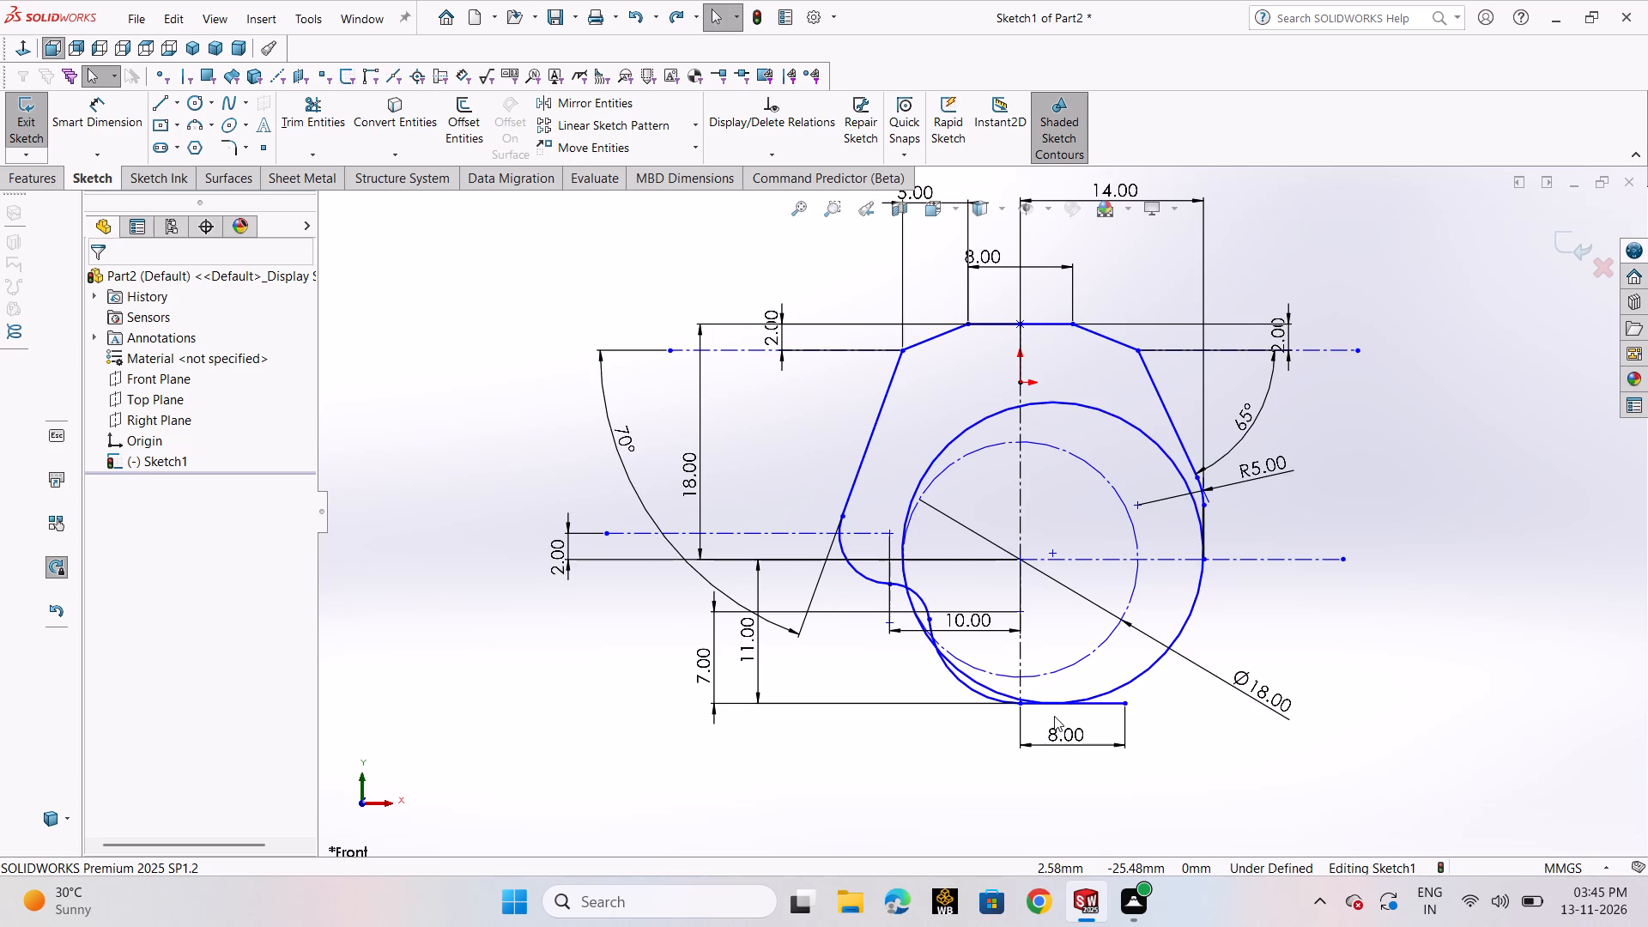
key("ctrl+z")
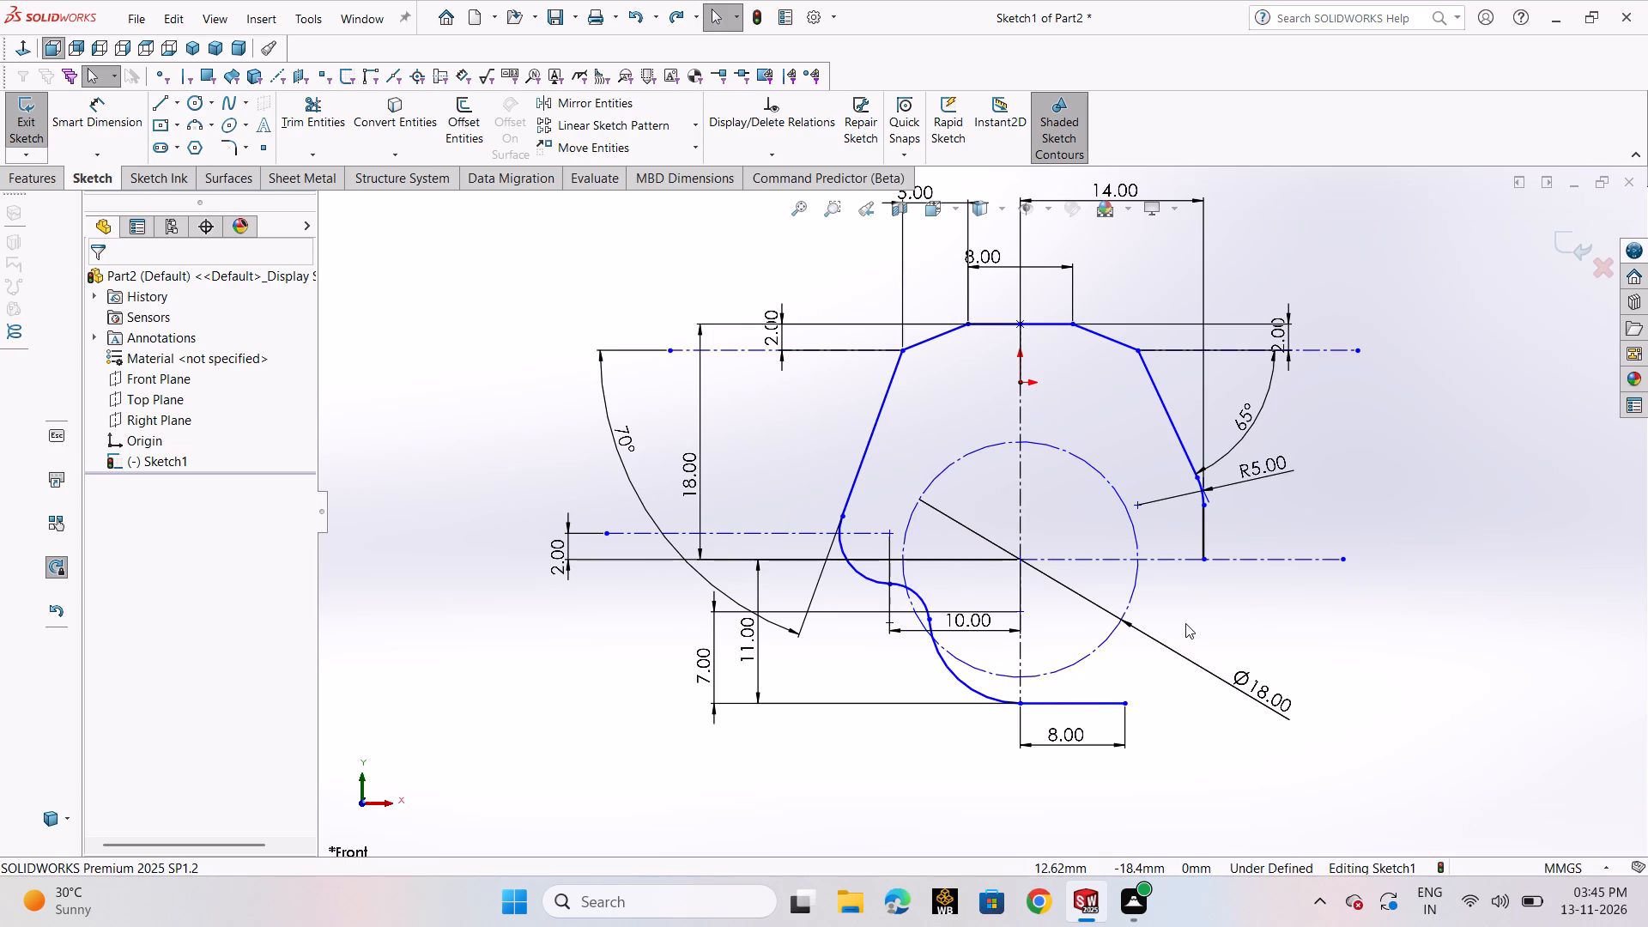
Draw a three-point arc from the right end of the 8 mm bottom line to the lower end of the right vertical line.
left_click(185, 123)
left_click(227, 191)
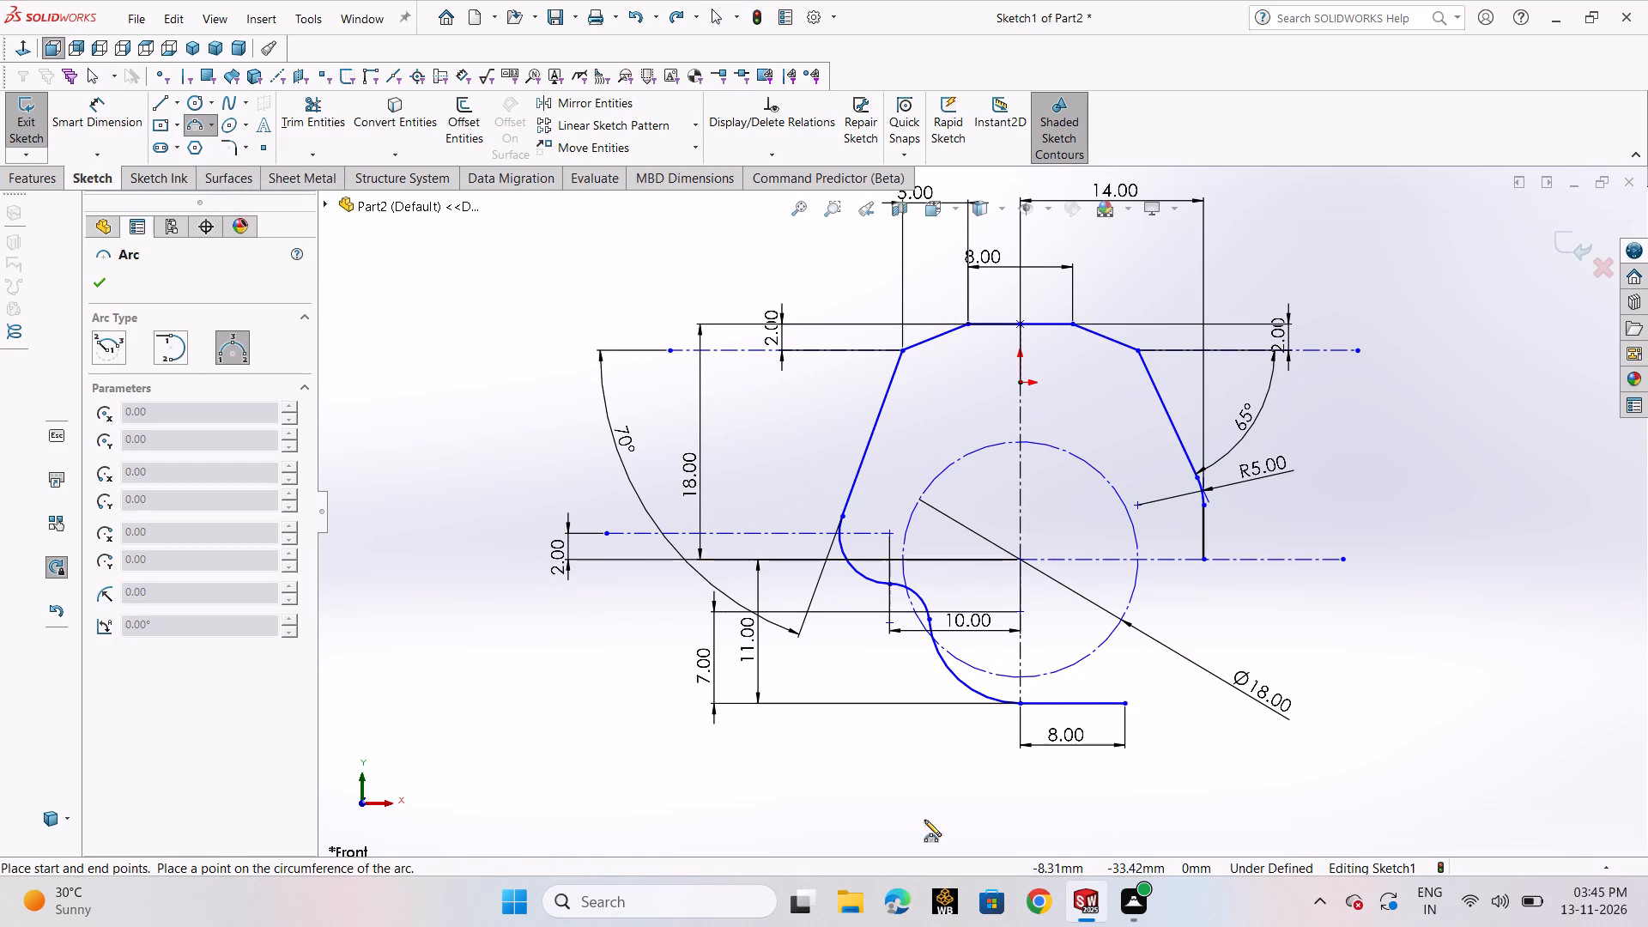
left_click(1123, 705)
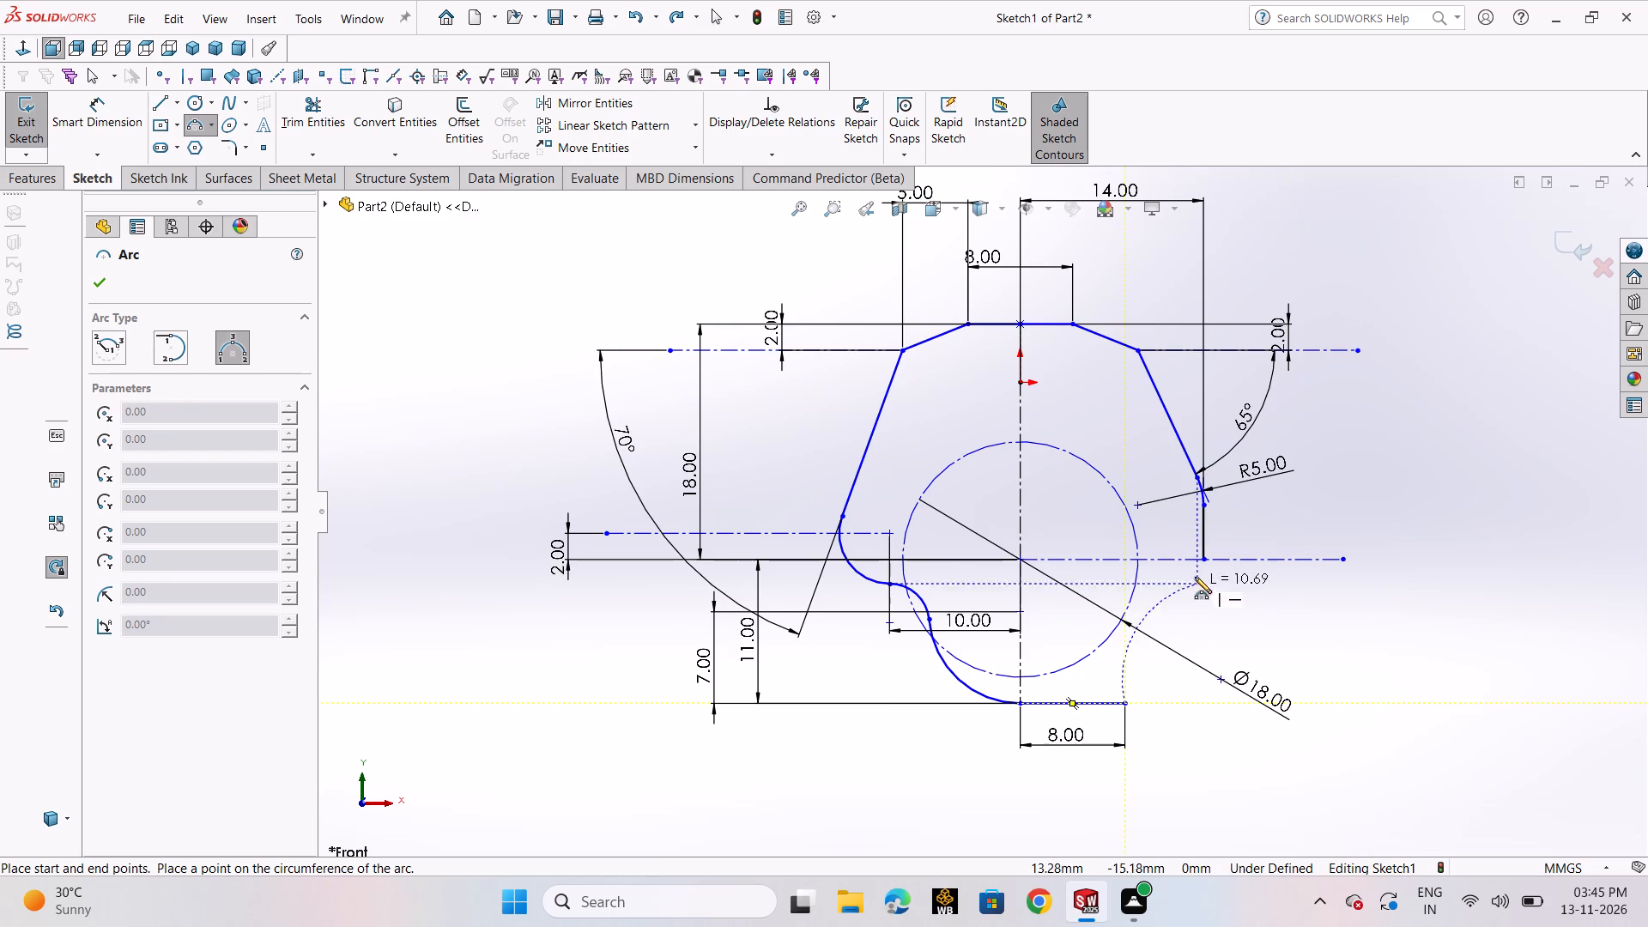
left_click(1205, 559)
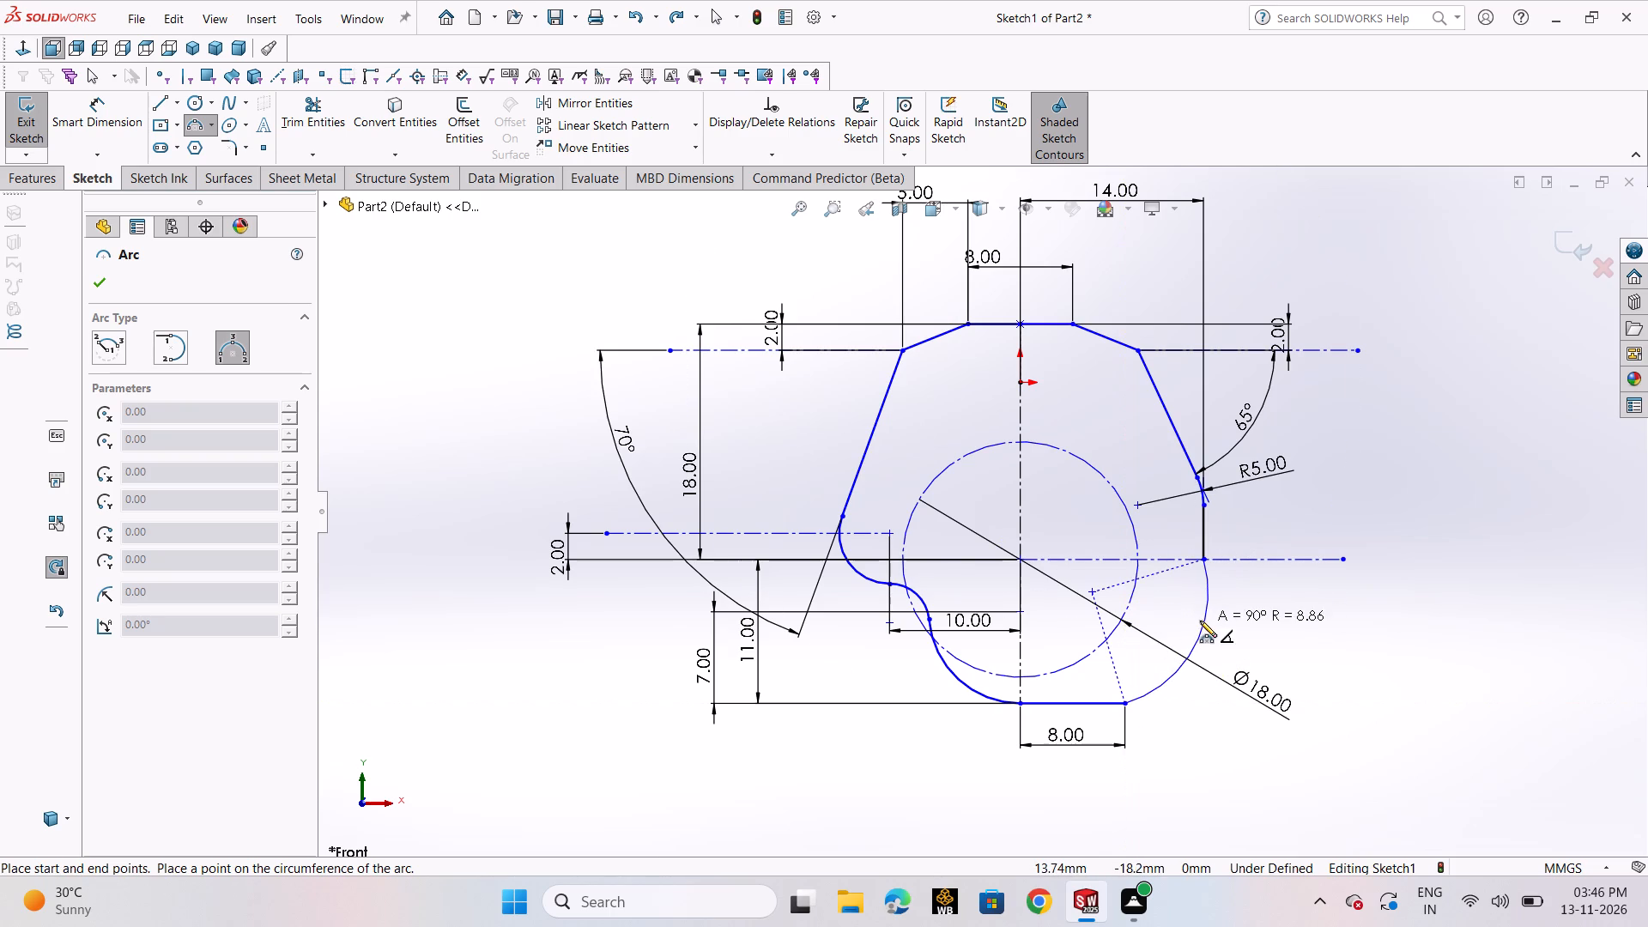
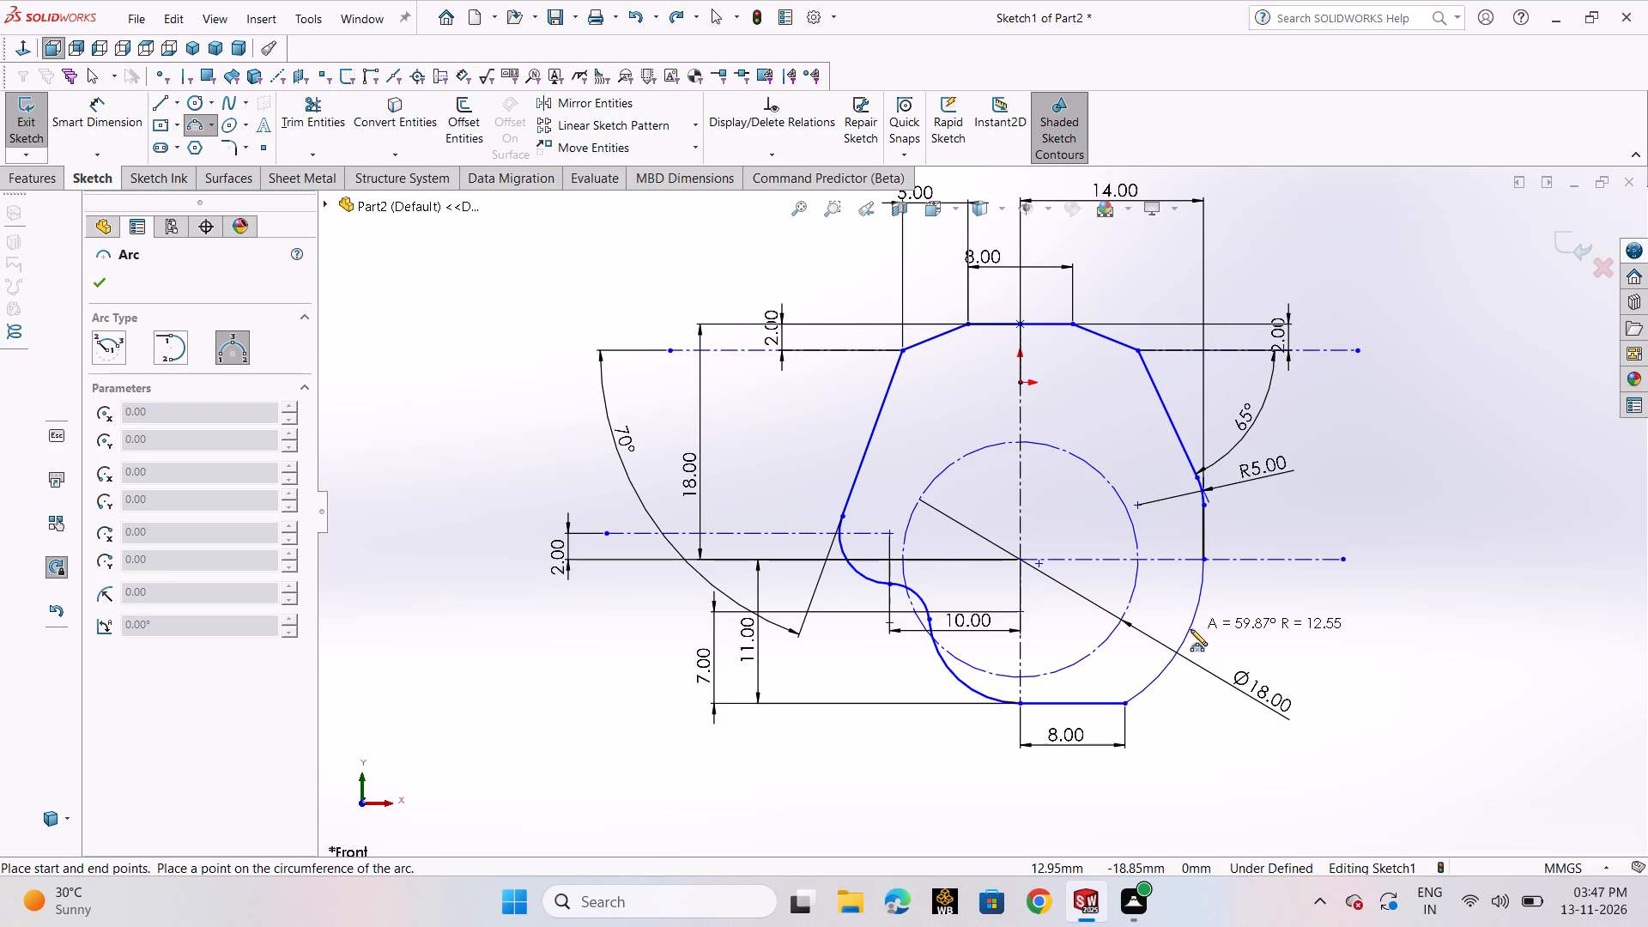
Discard the pending arc and redraw a three-point arc from near the 8 mm bottom line's right end to the right vertical line's lower end.
right_click(1191, 629)
left_click(1209, 643)
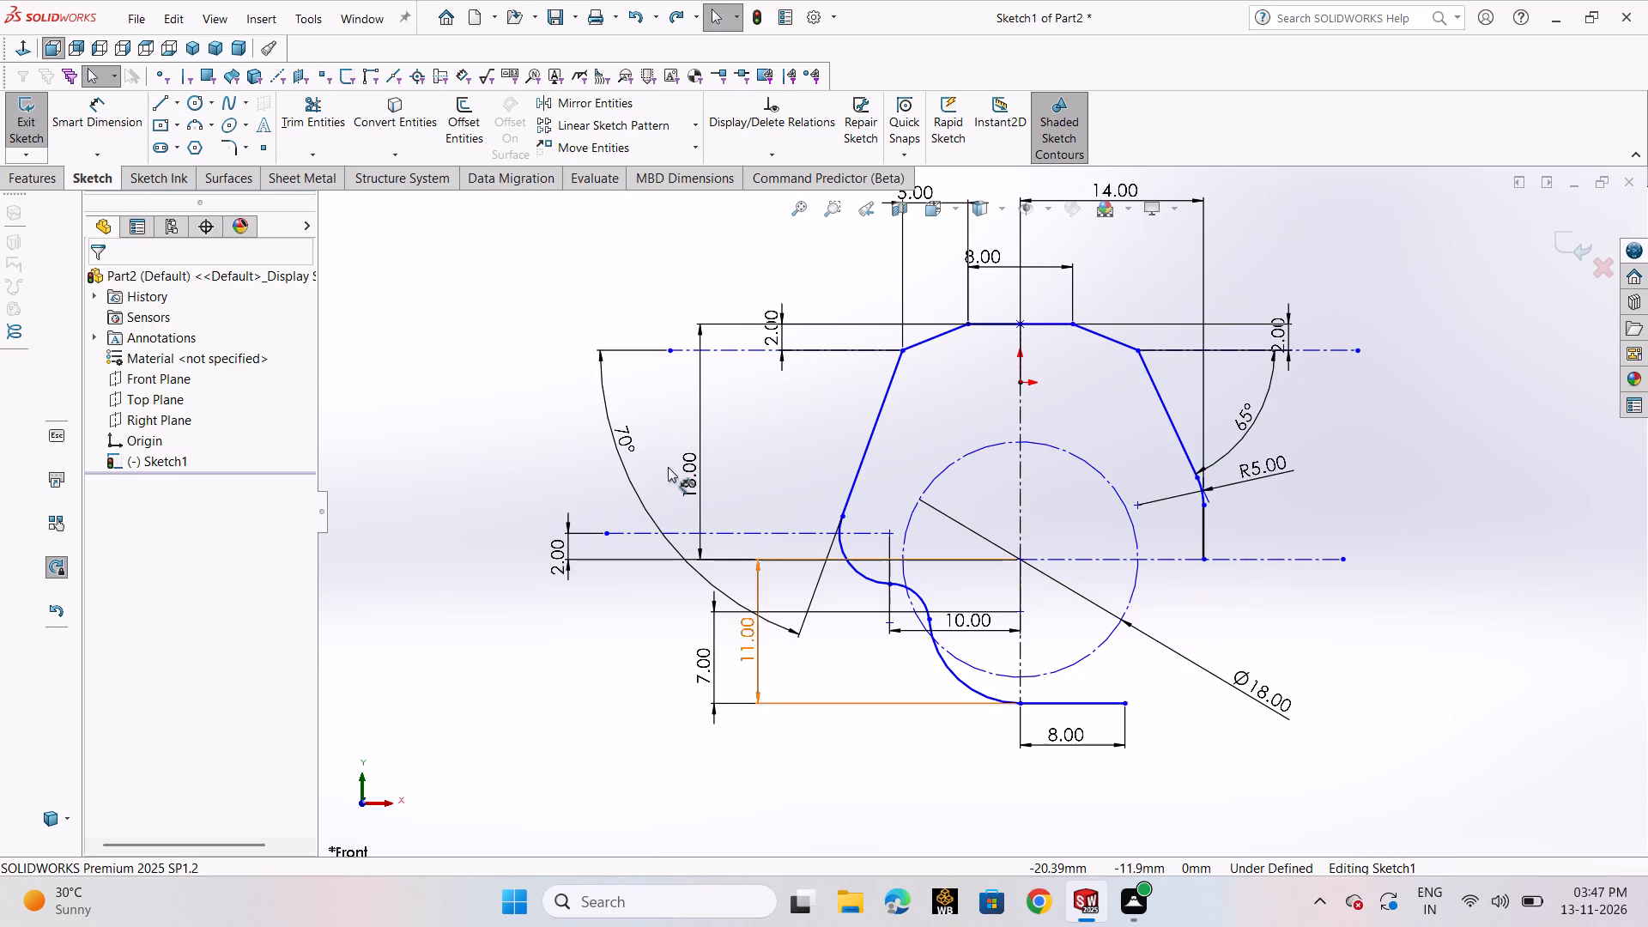
left_click(192, 129)
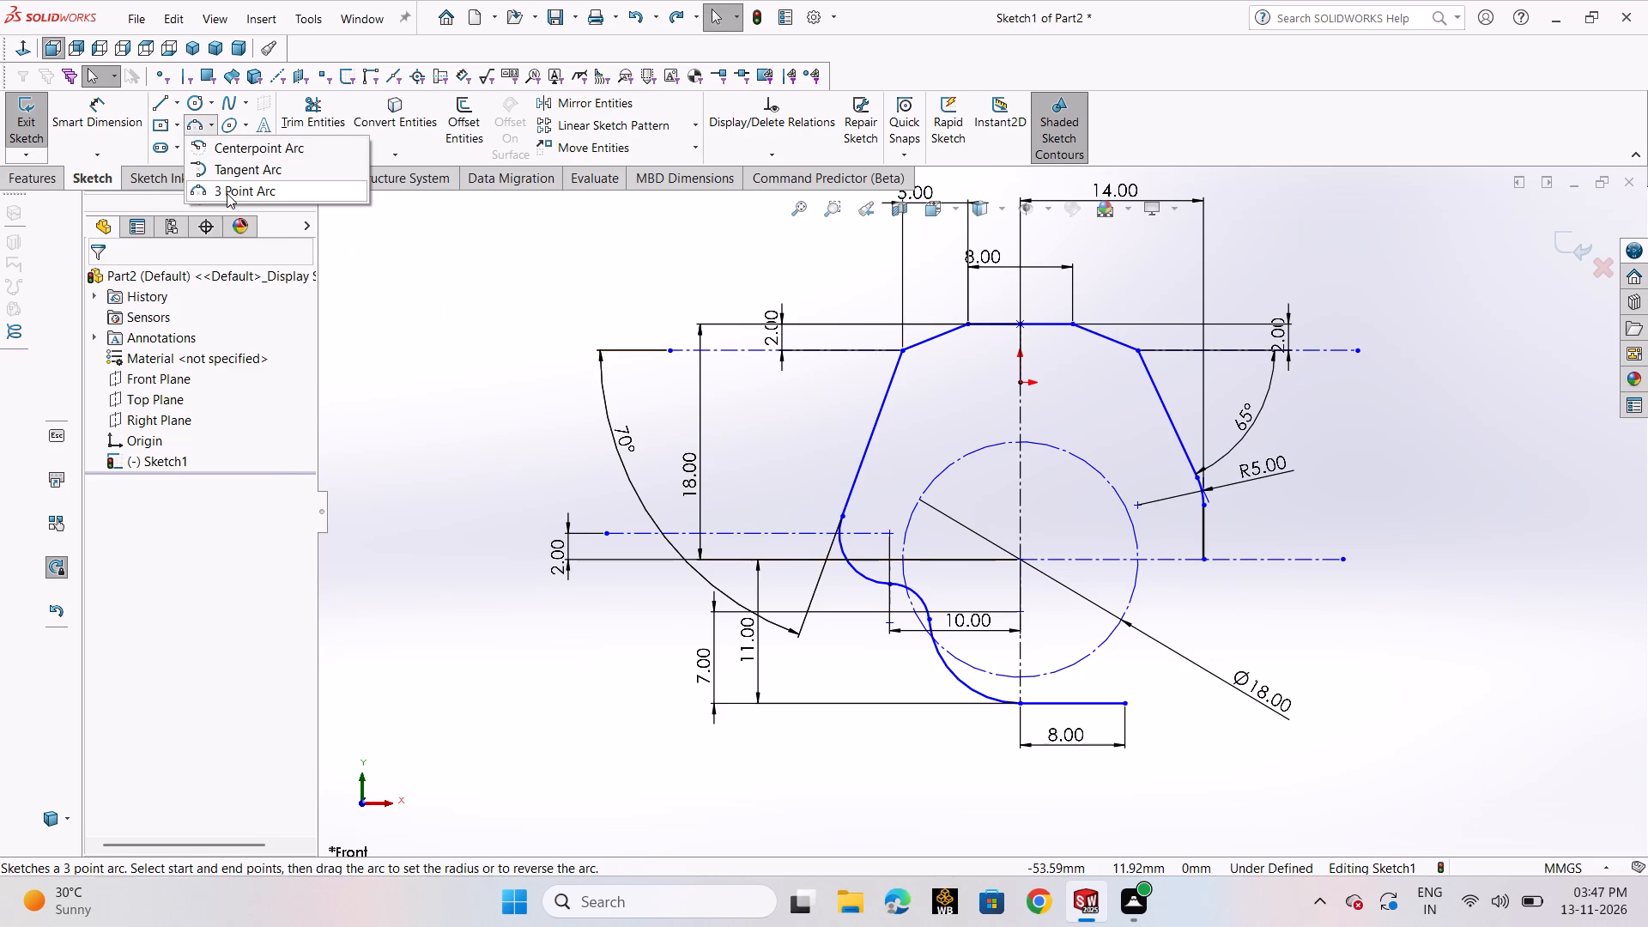
left_click(227, 193)
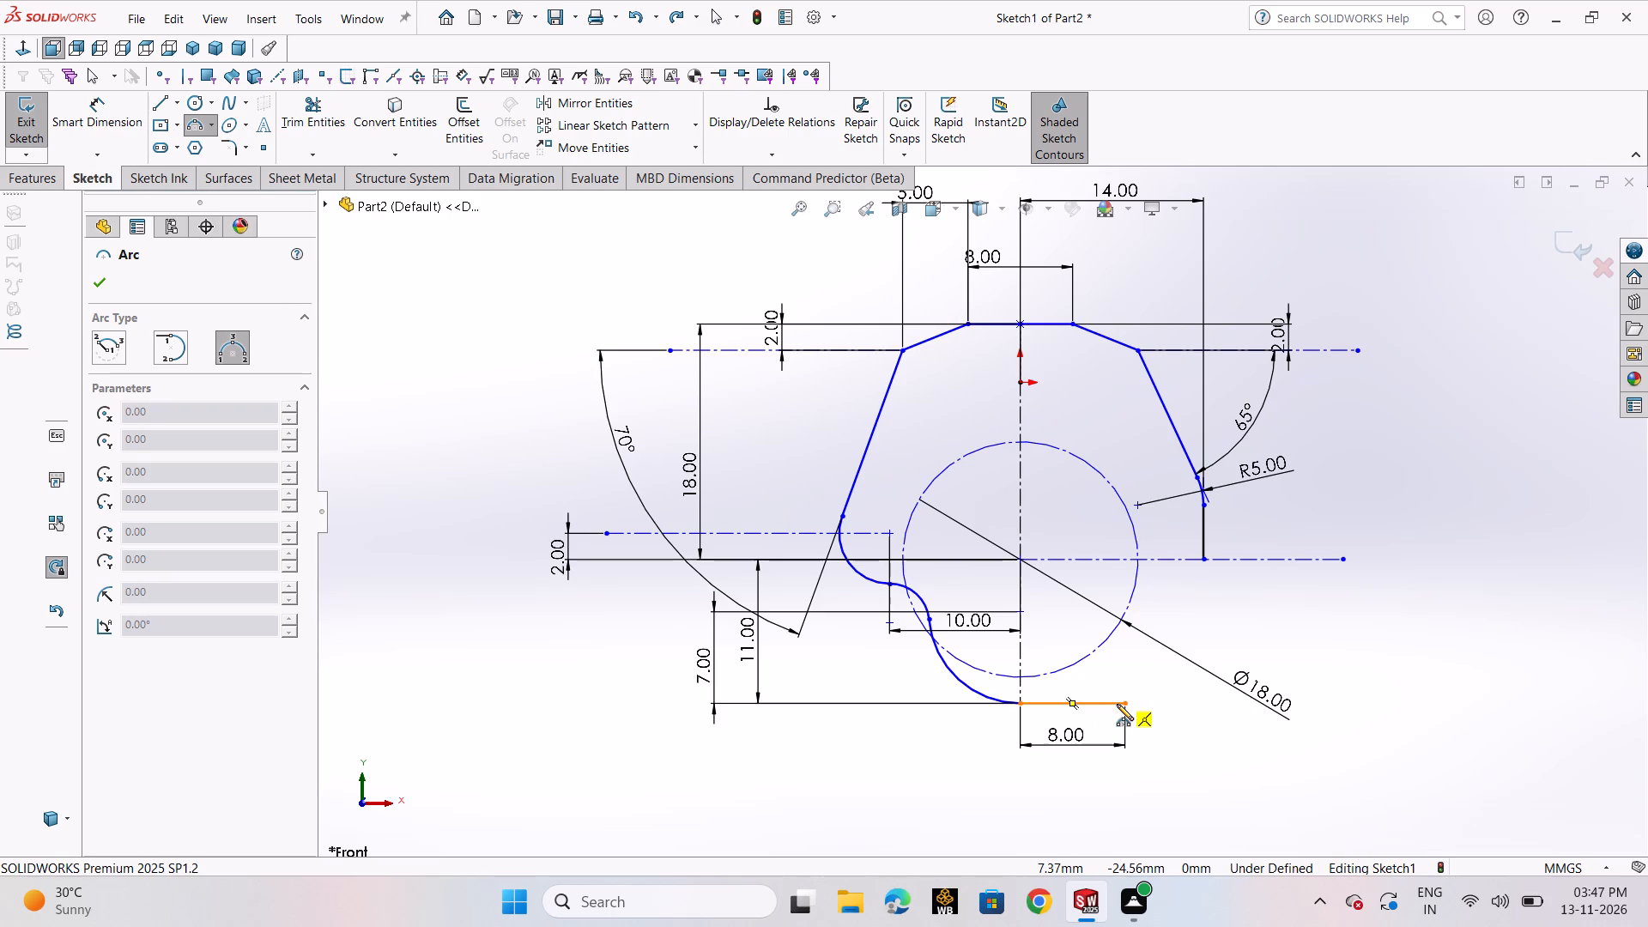
left_click(1112, 702)
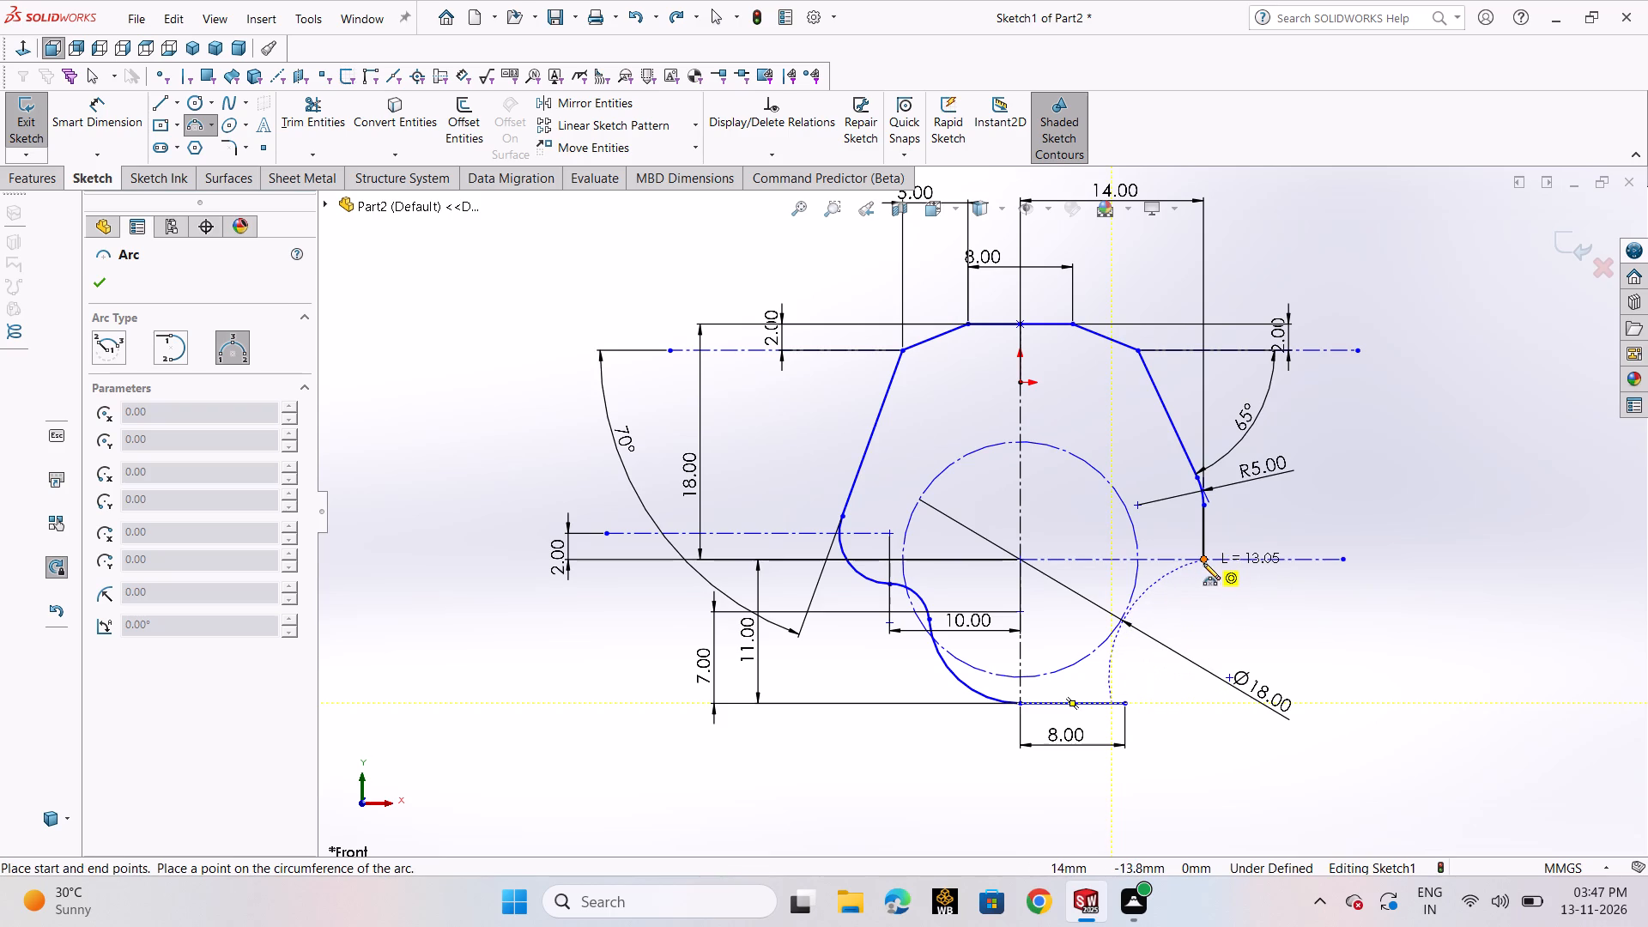
left_click(1203, 563)
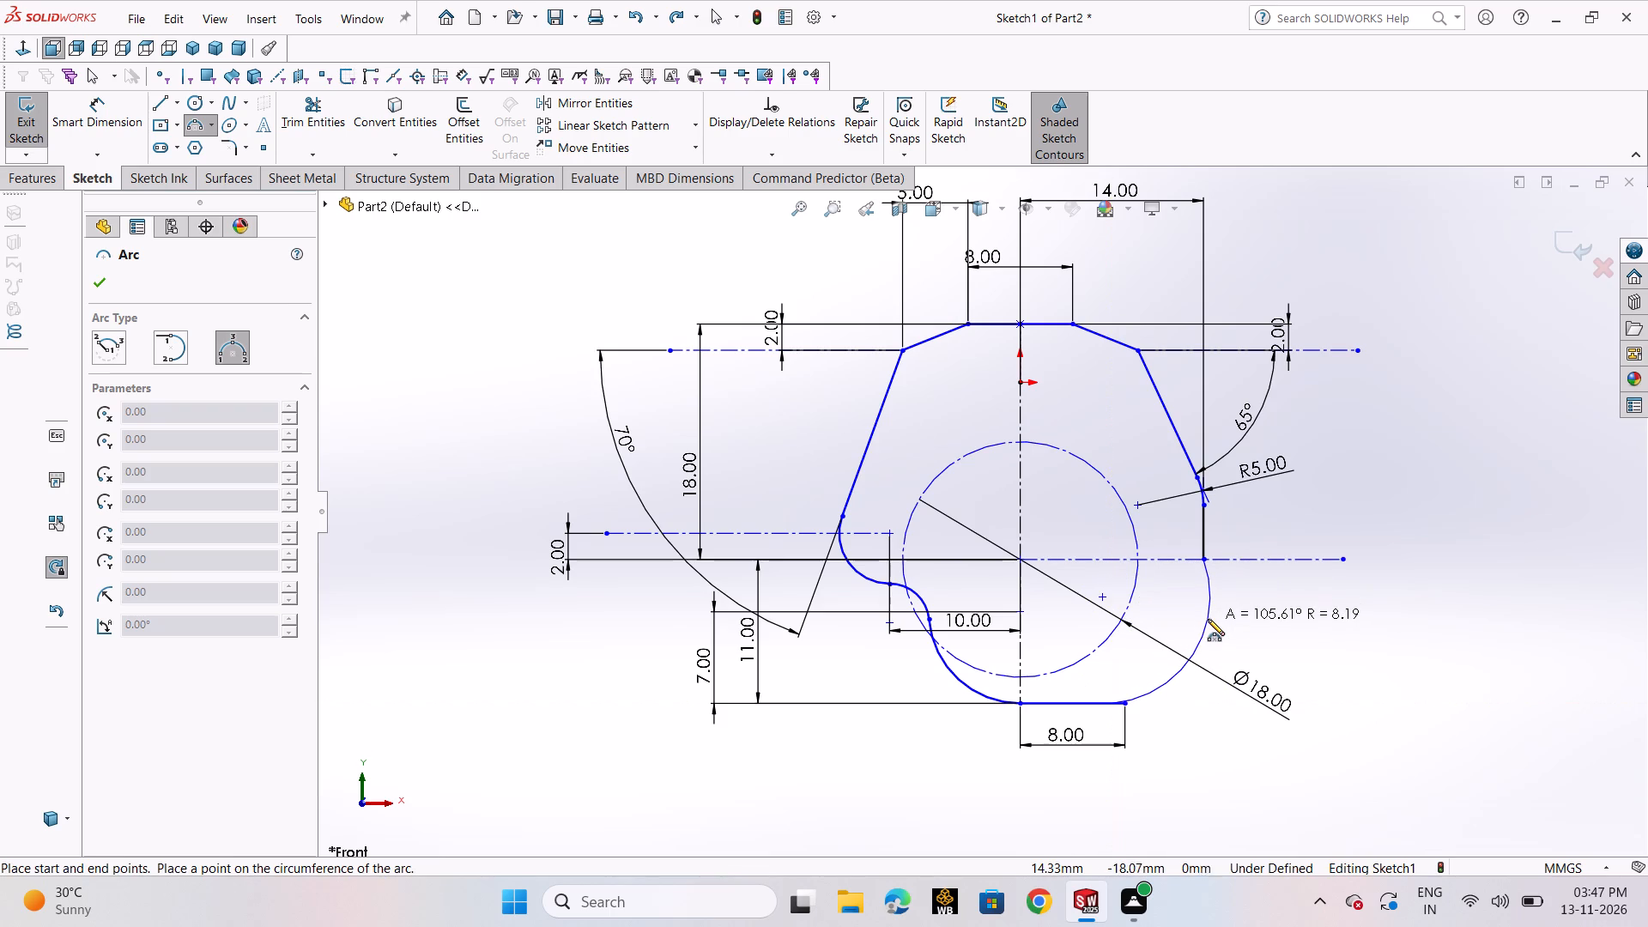
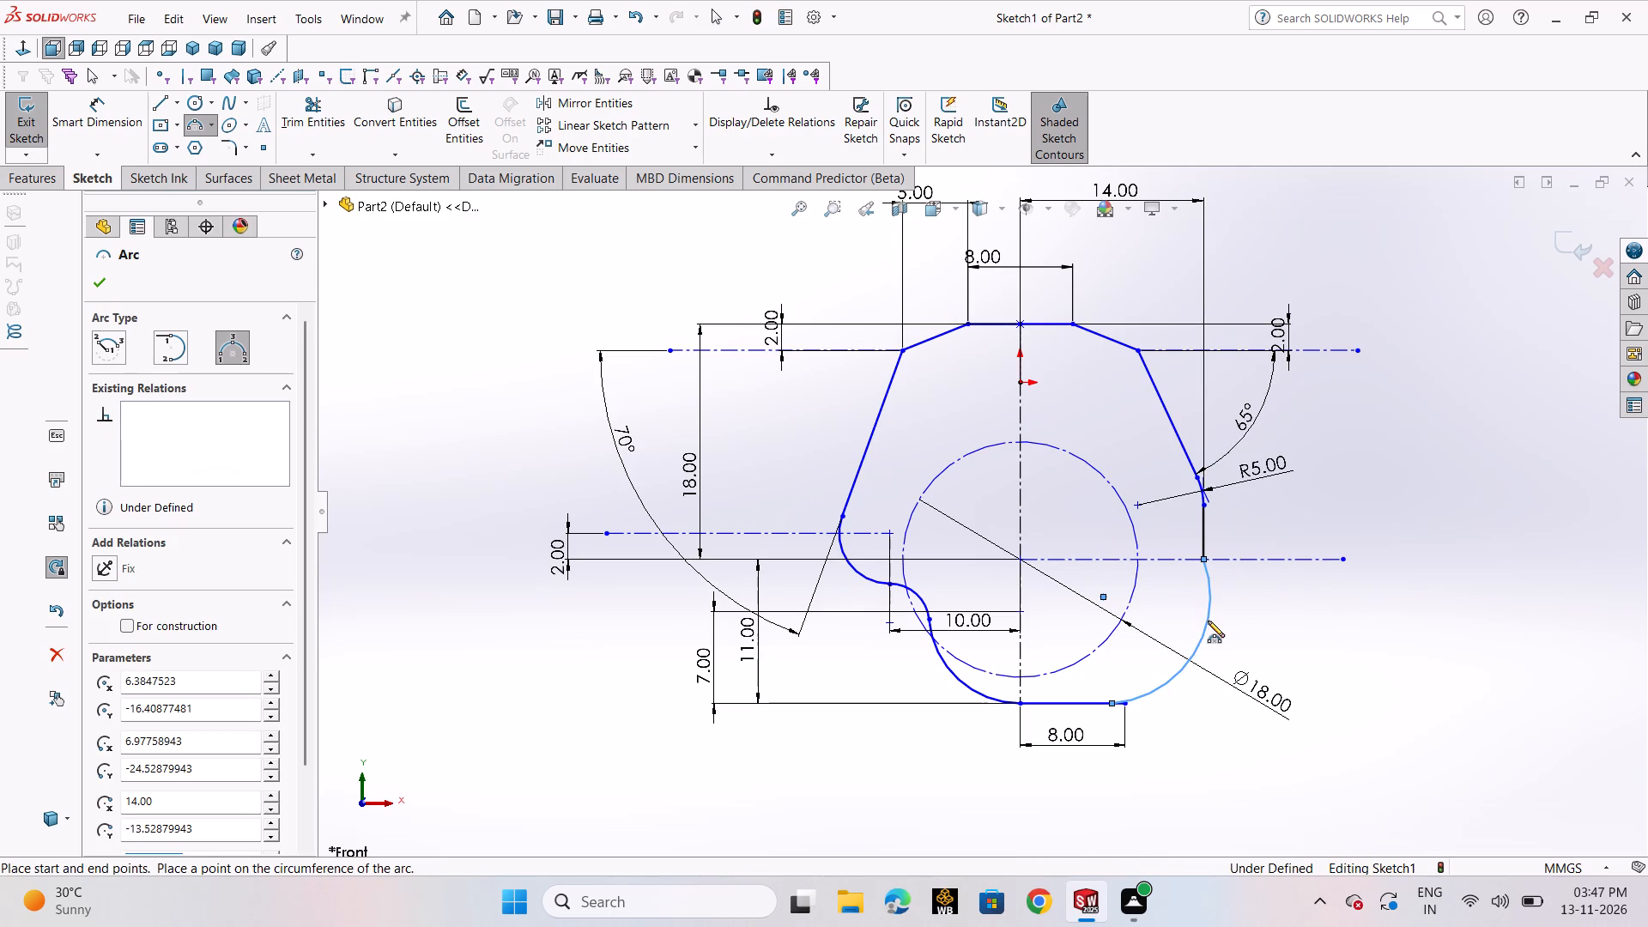
Leave the arc command and add a radius dimension to the new lower-right arc, entering 667652 as its value.
right_click(1208, 634)
left_click(1239, 652)
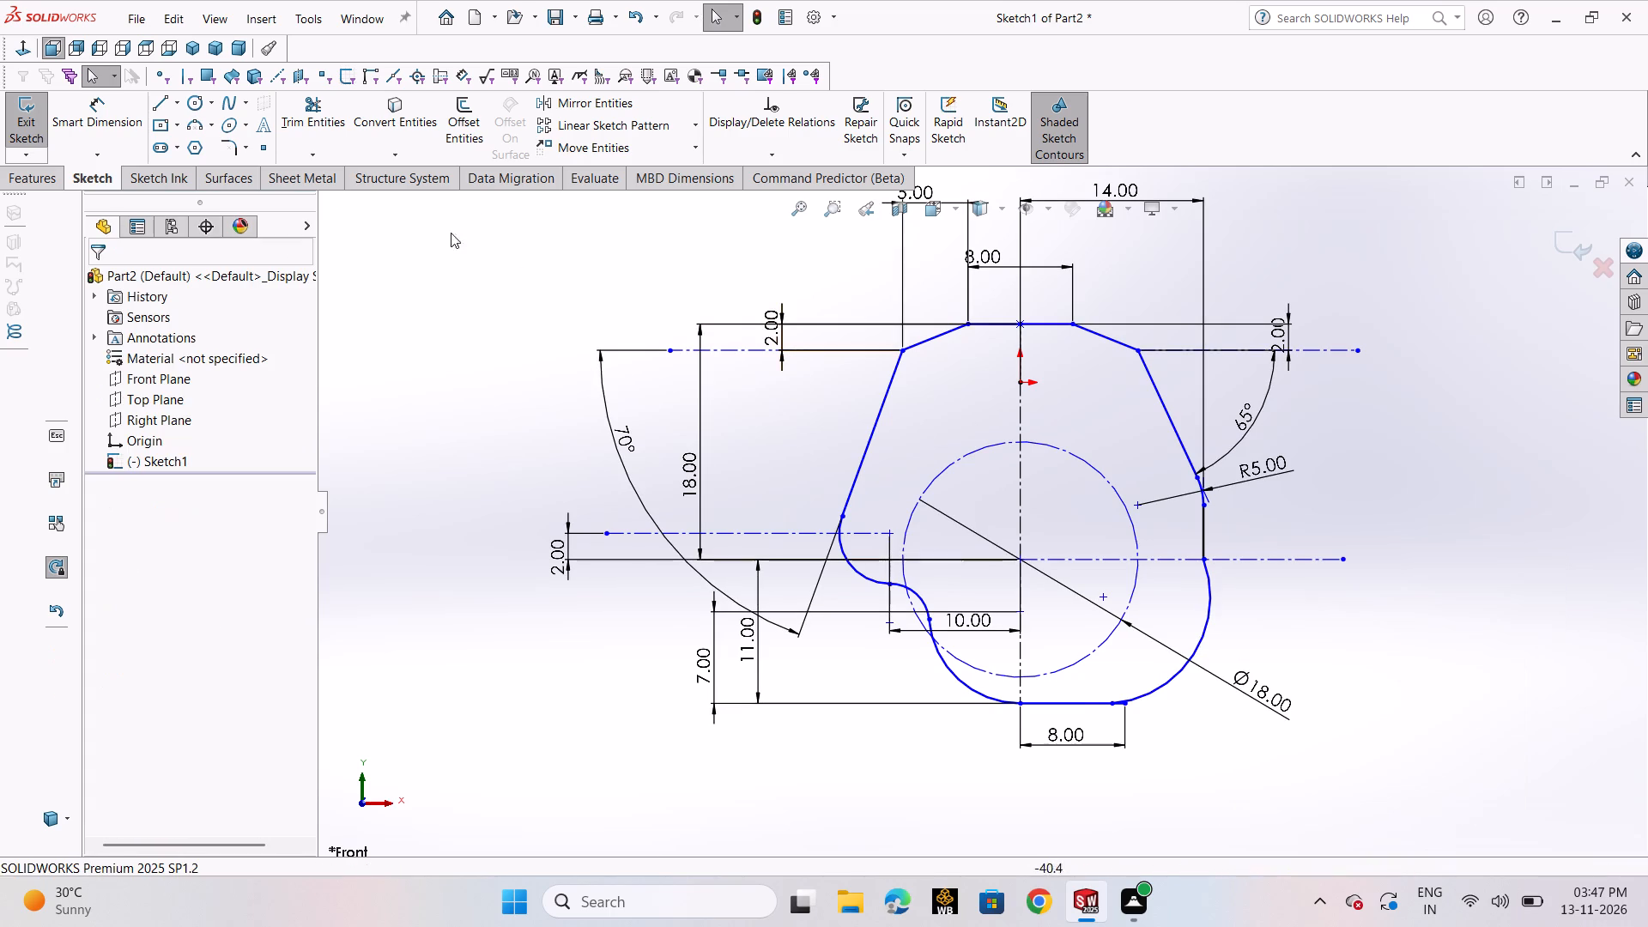
left_click(111, 118)
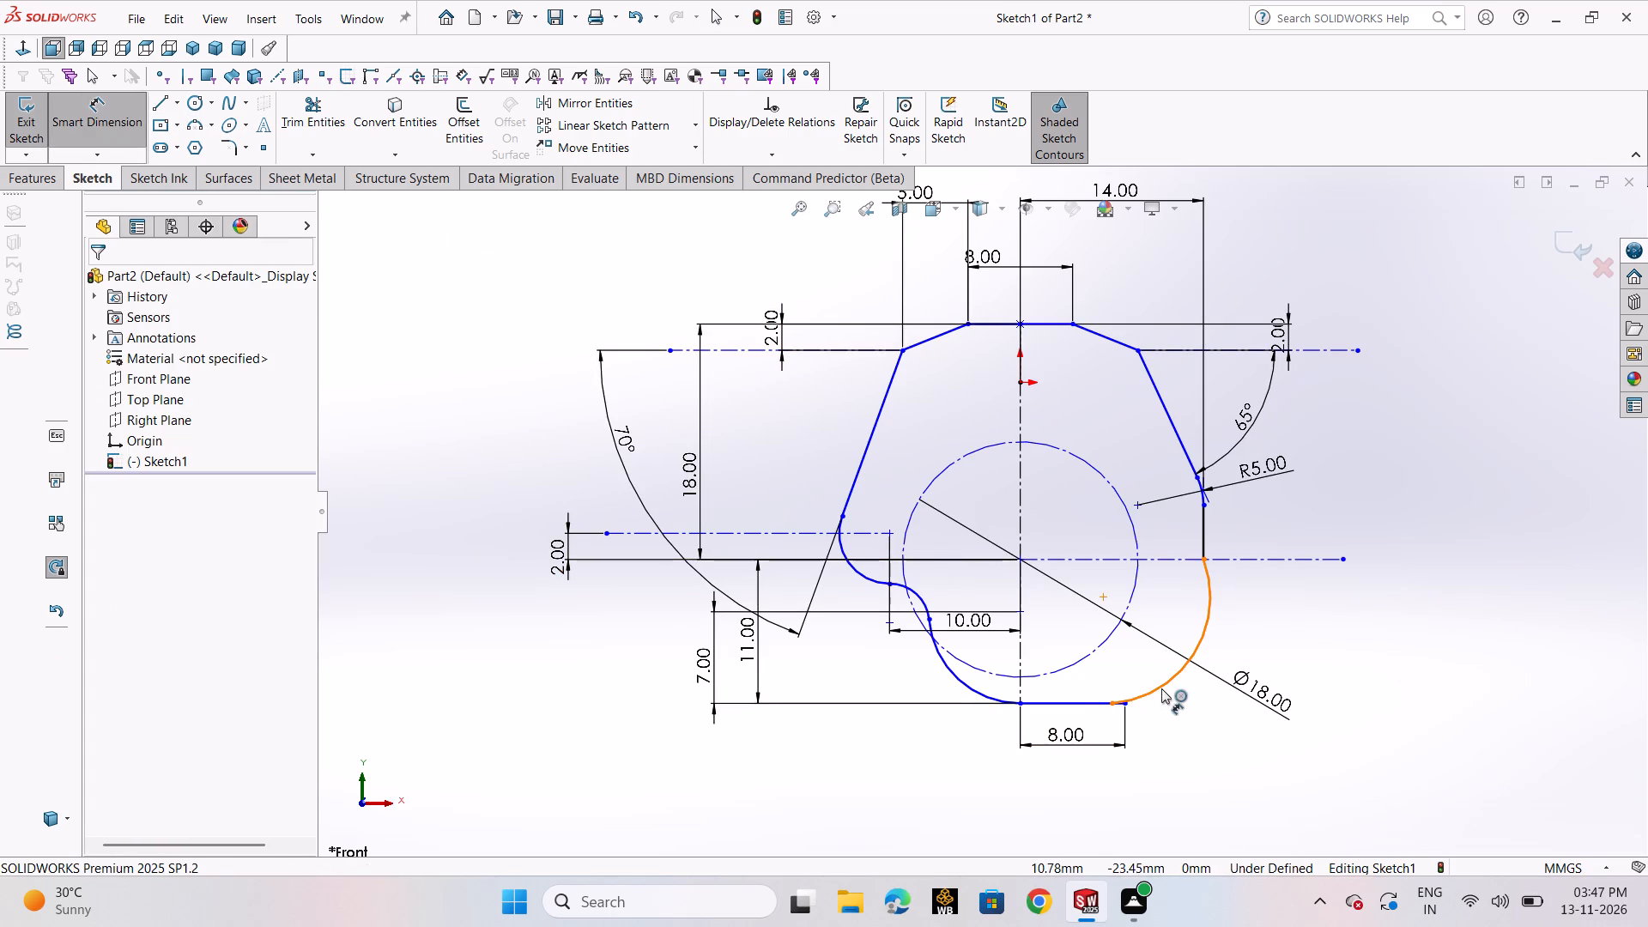
left_click(1161, 688)
left_click(1313, 709)
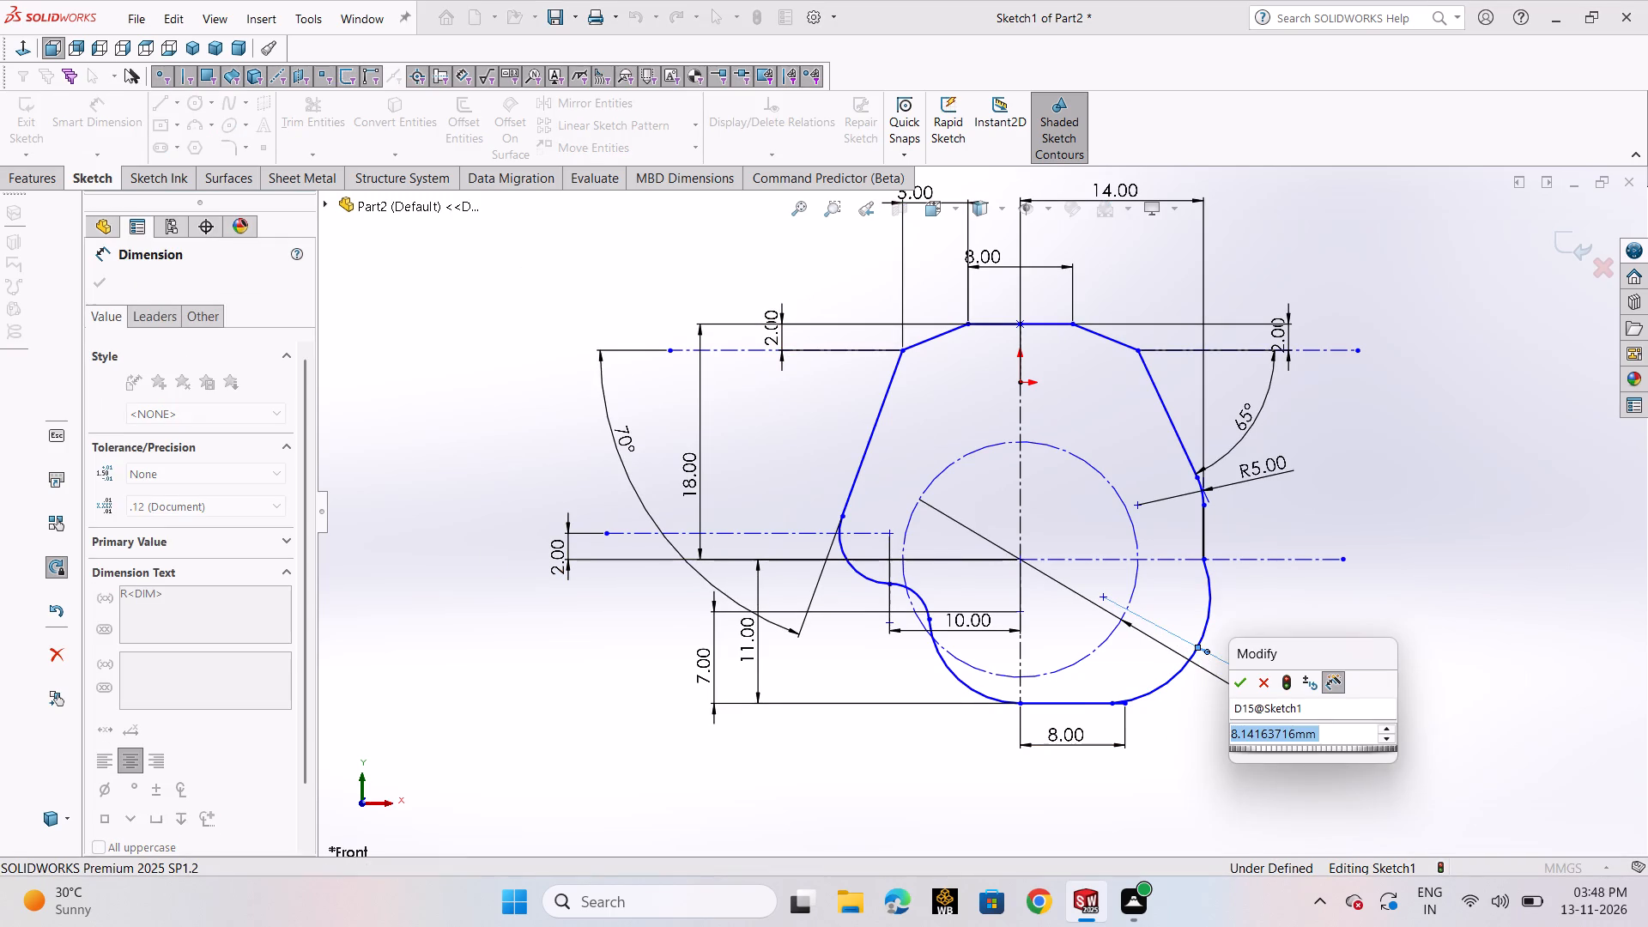
type("6676")
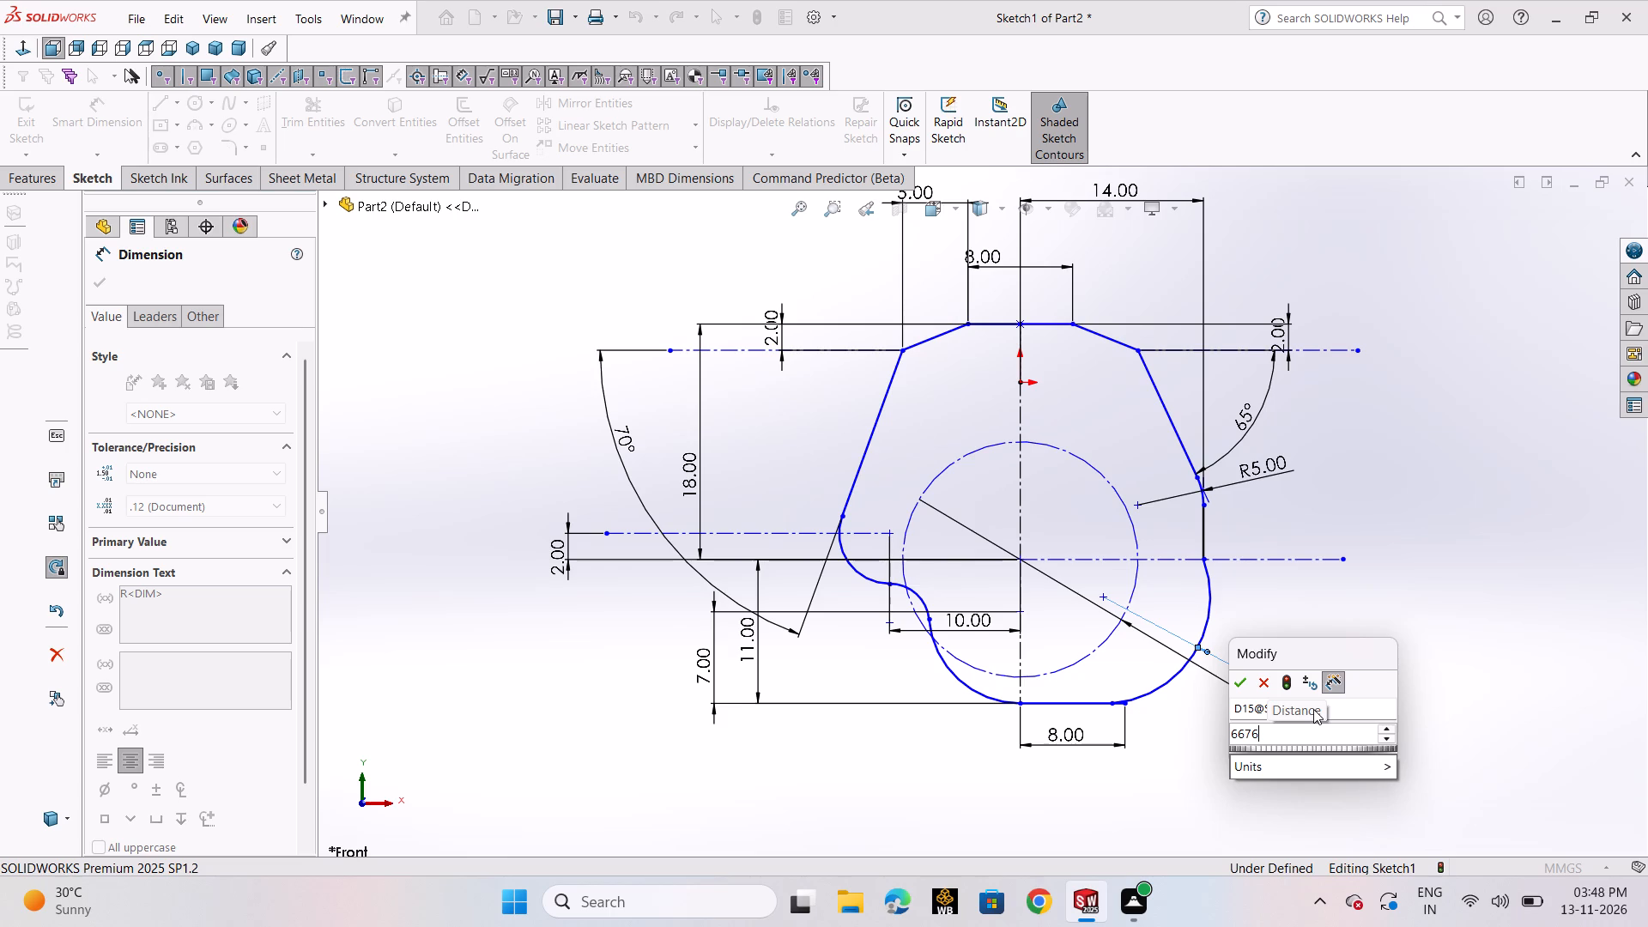
type("52")
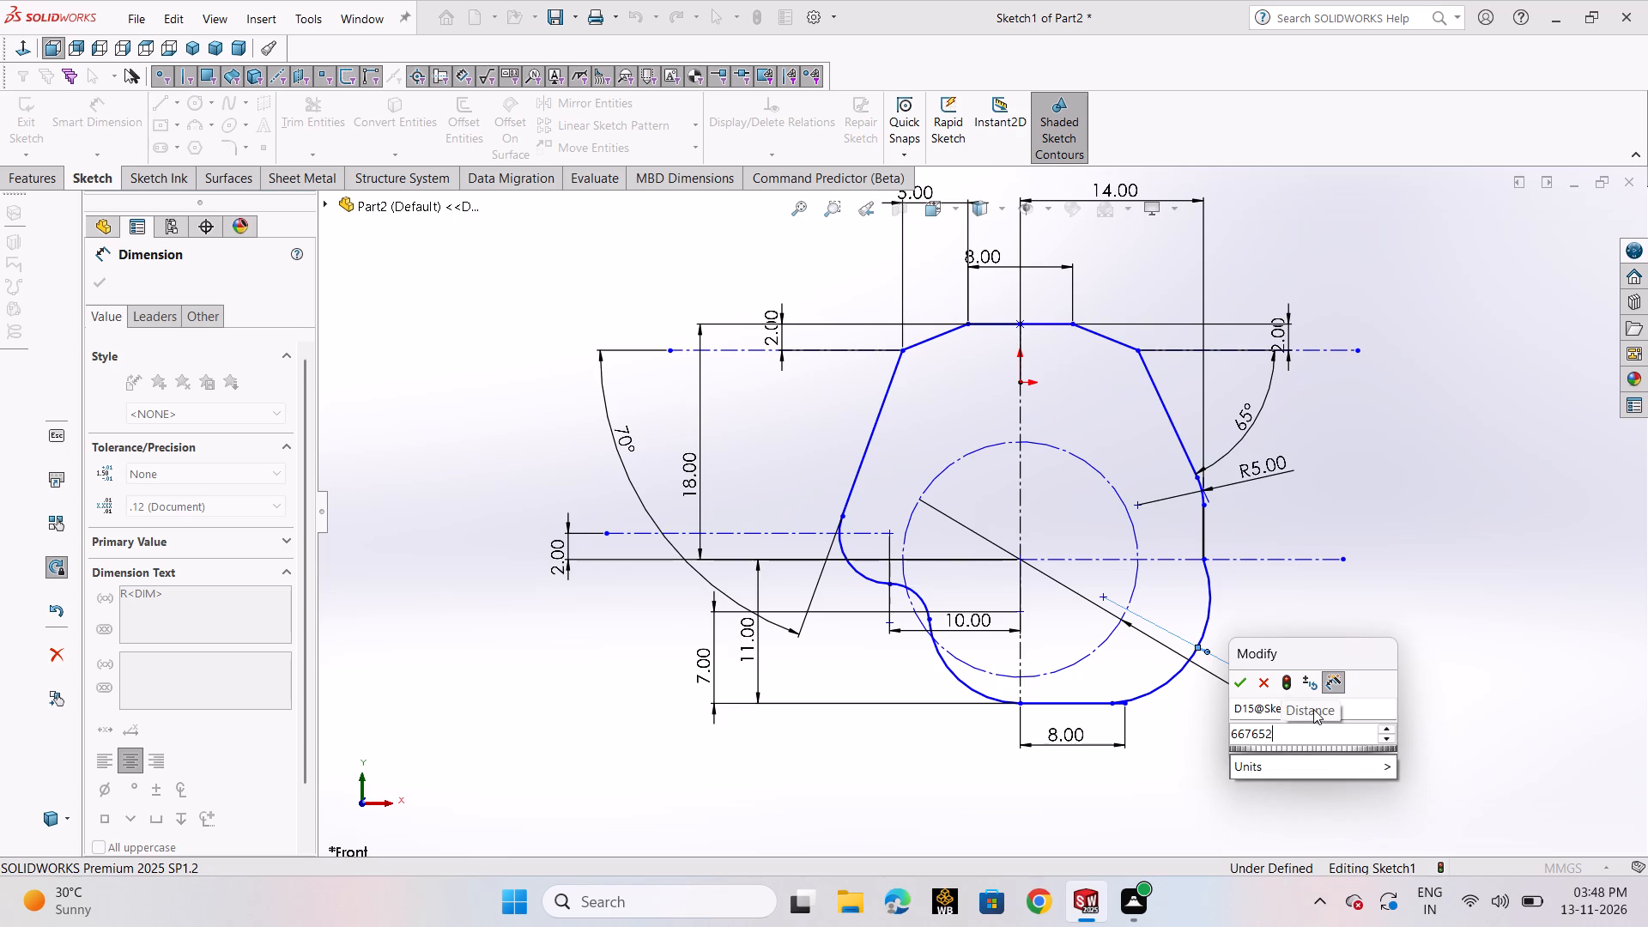
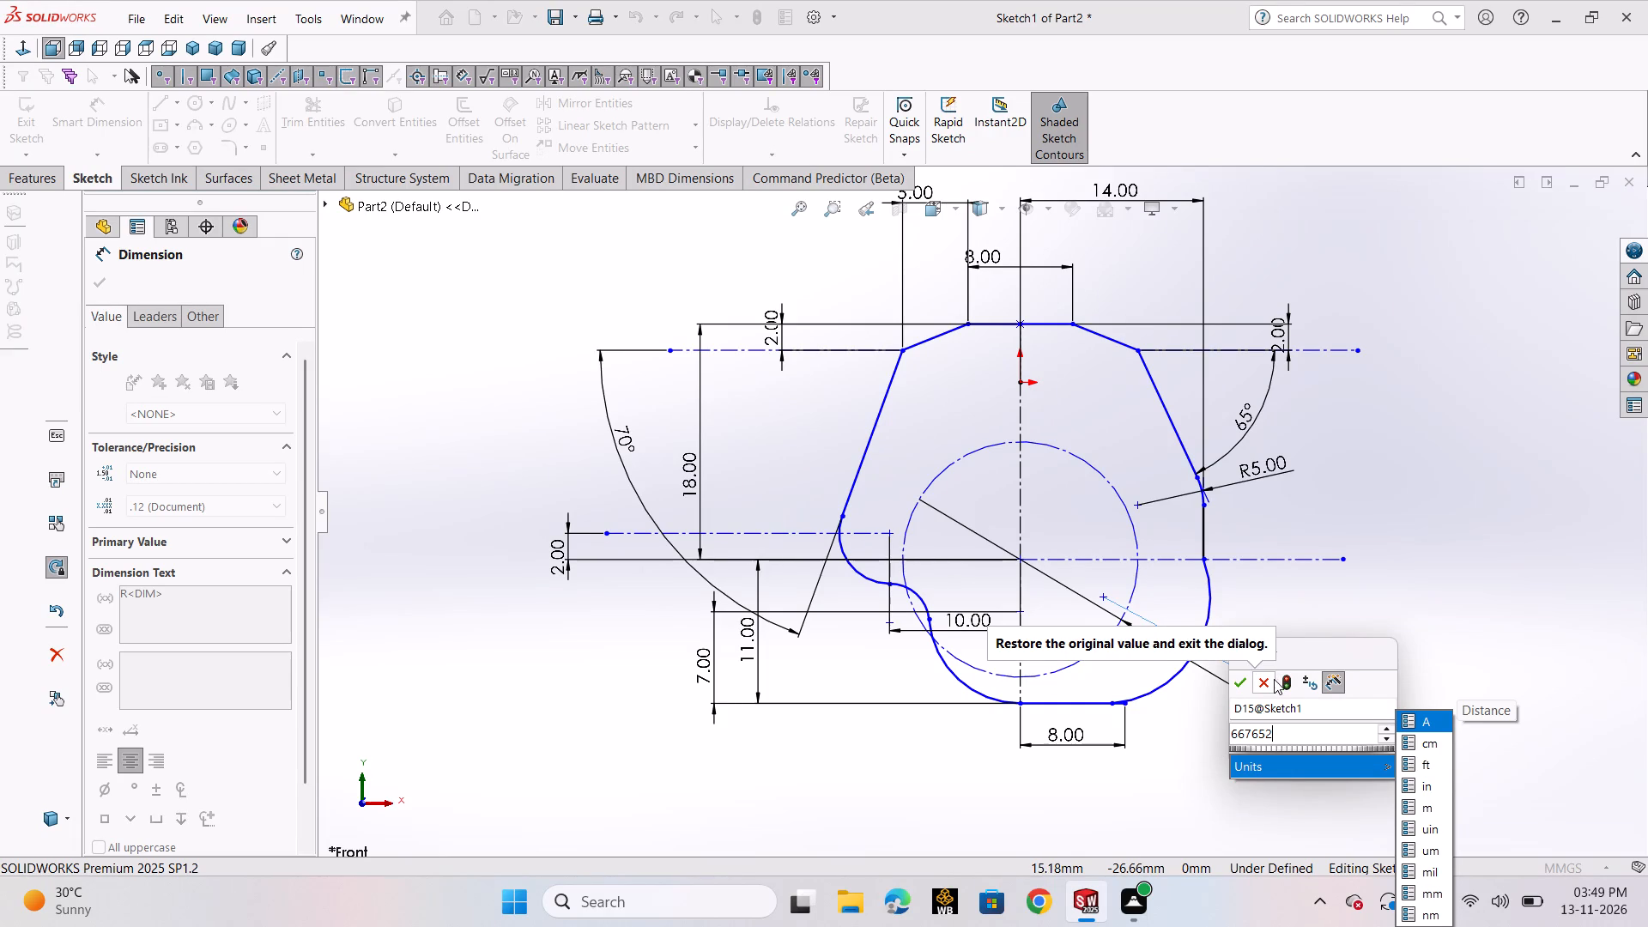
Discard the mistyped radius entry and set the lower-right arc's radius dimension to 8 mm.
left_click(1274, 679)
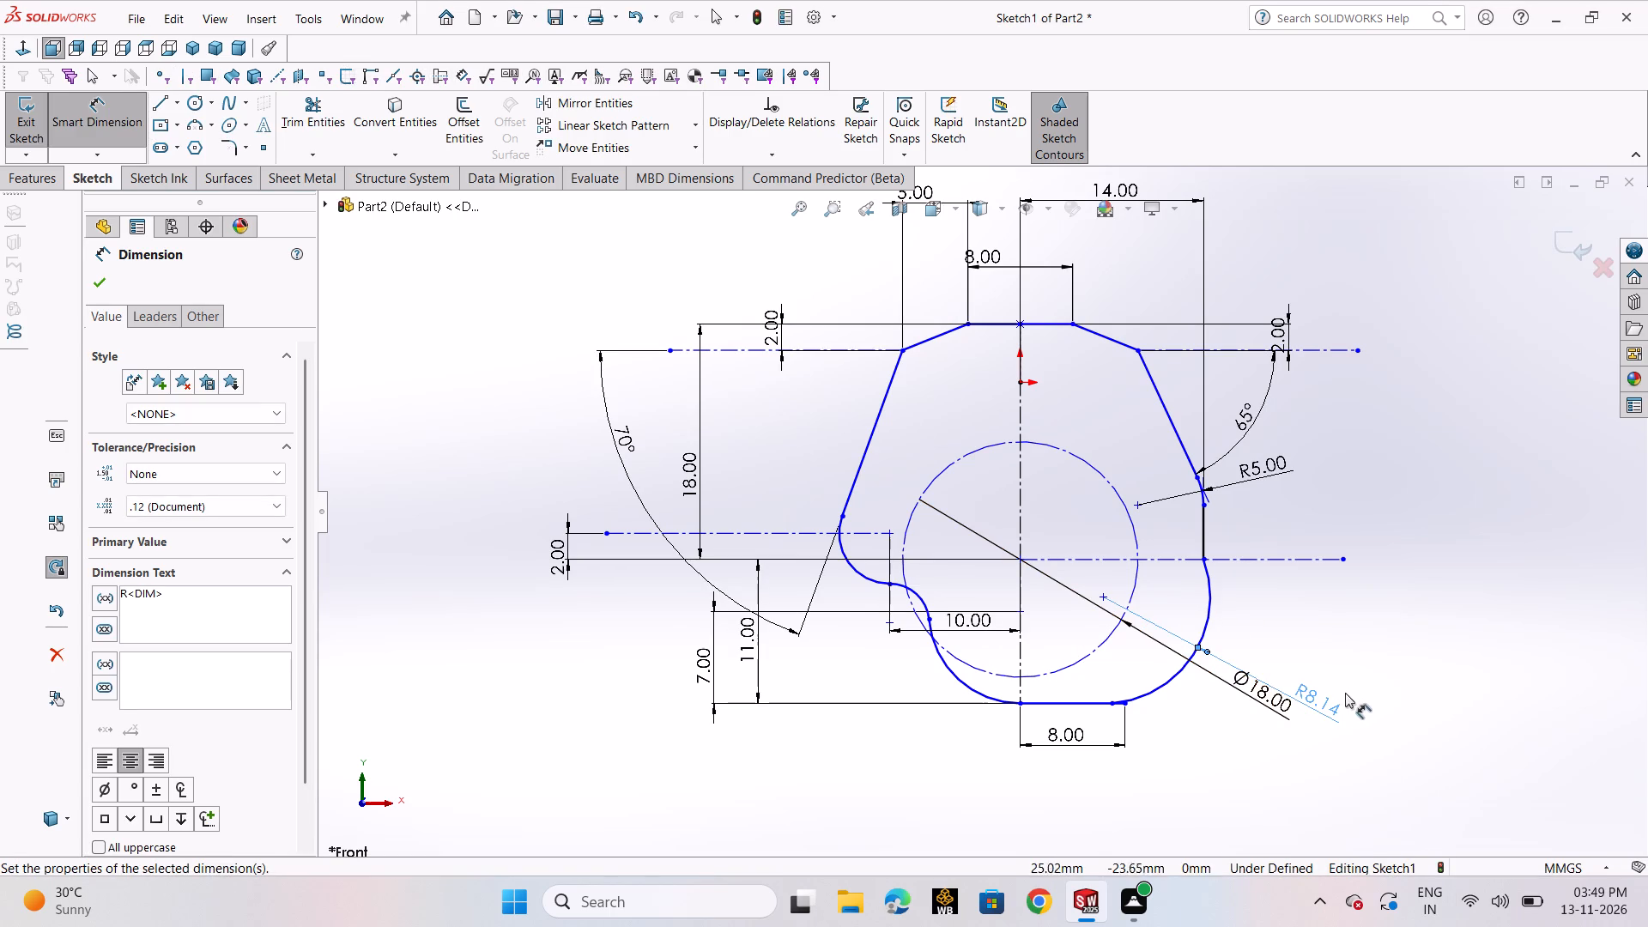
double_click(1312, 701)
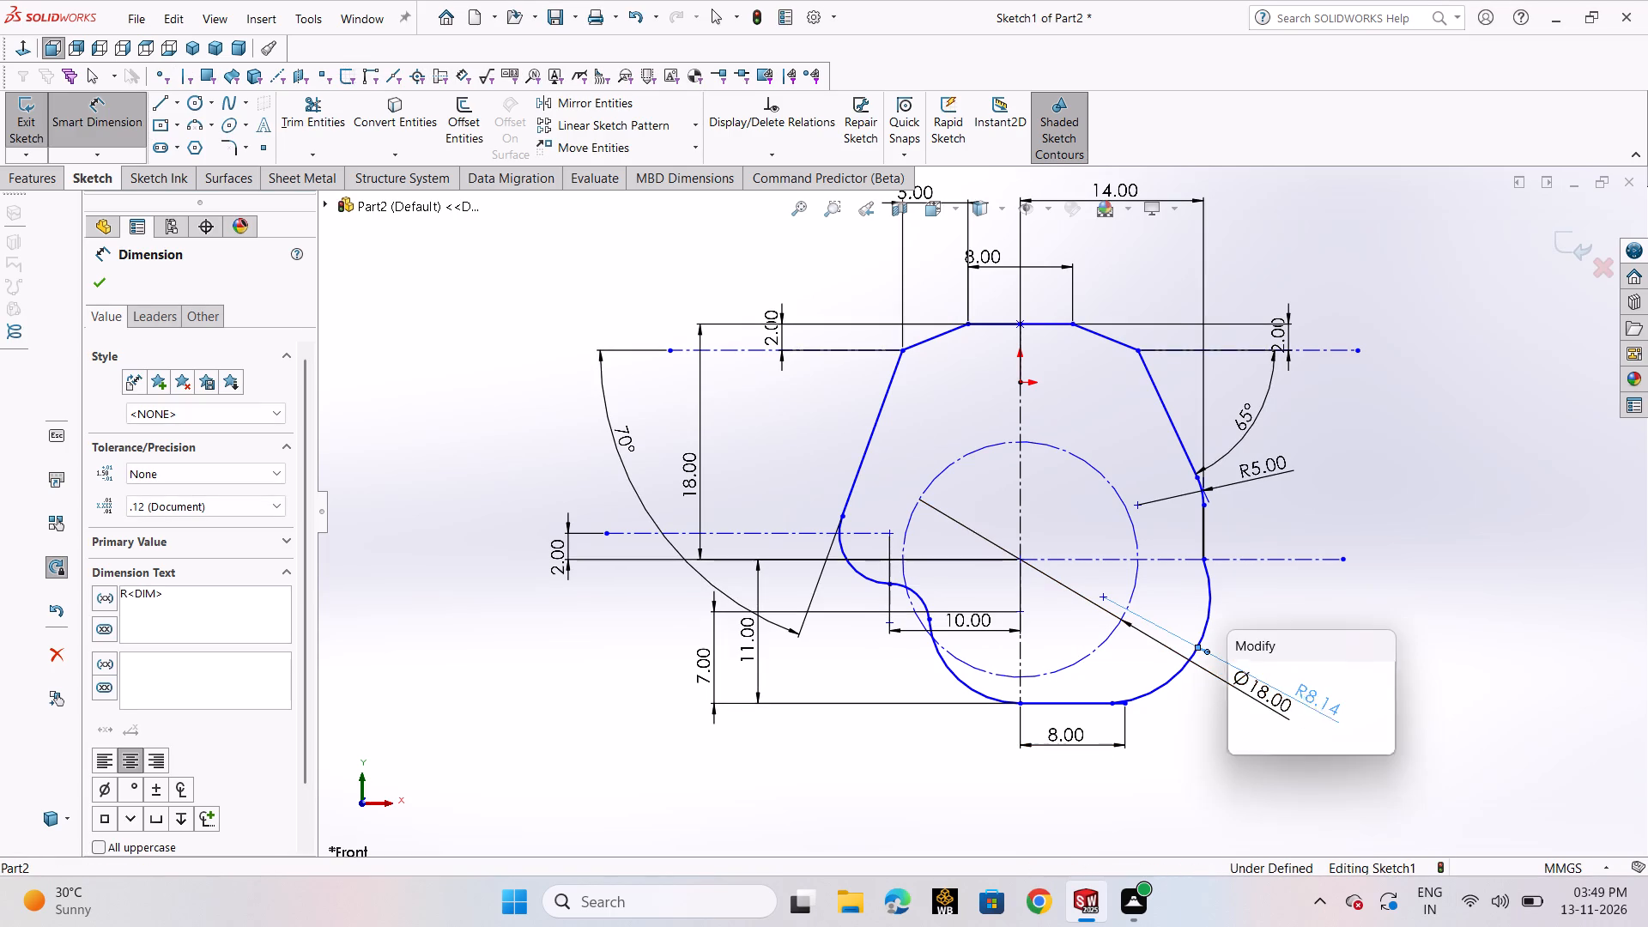
key("8")
key("Return")
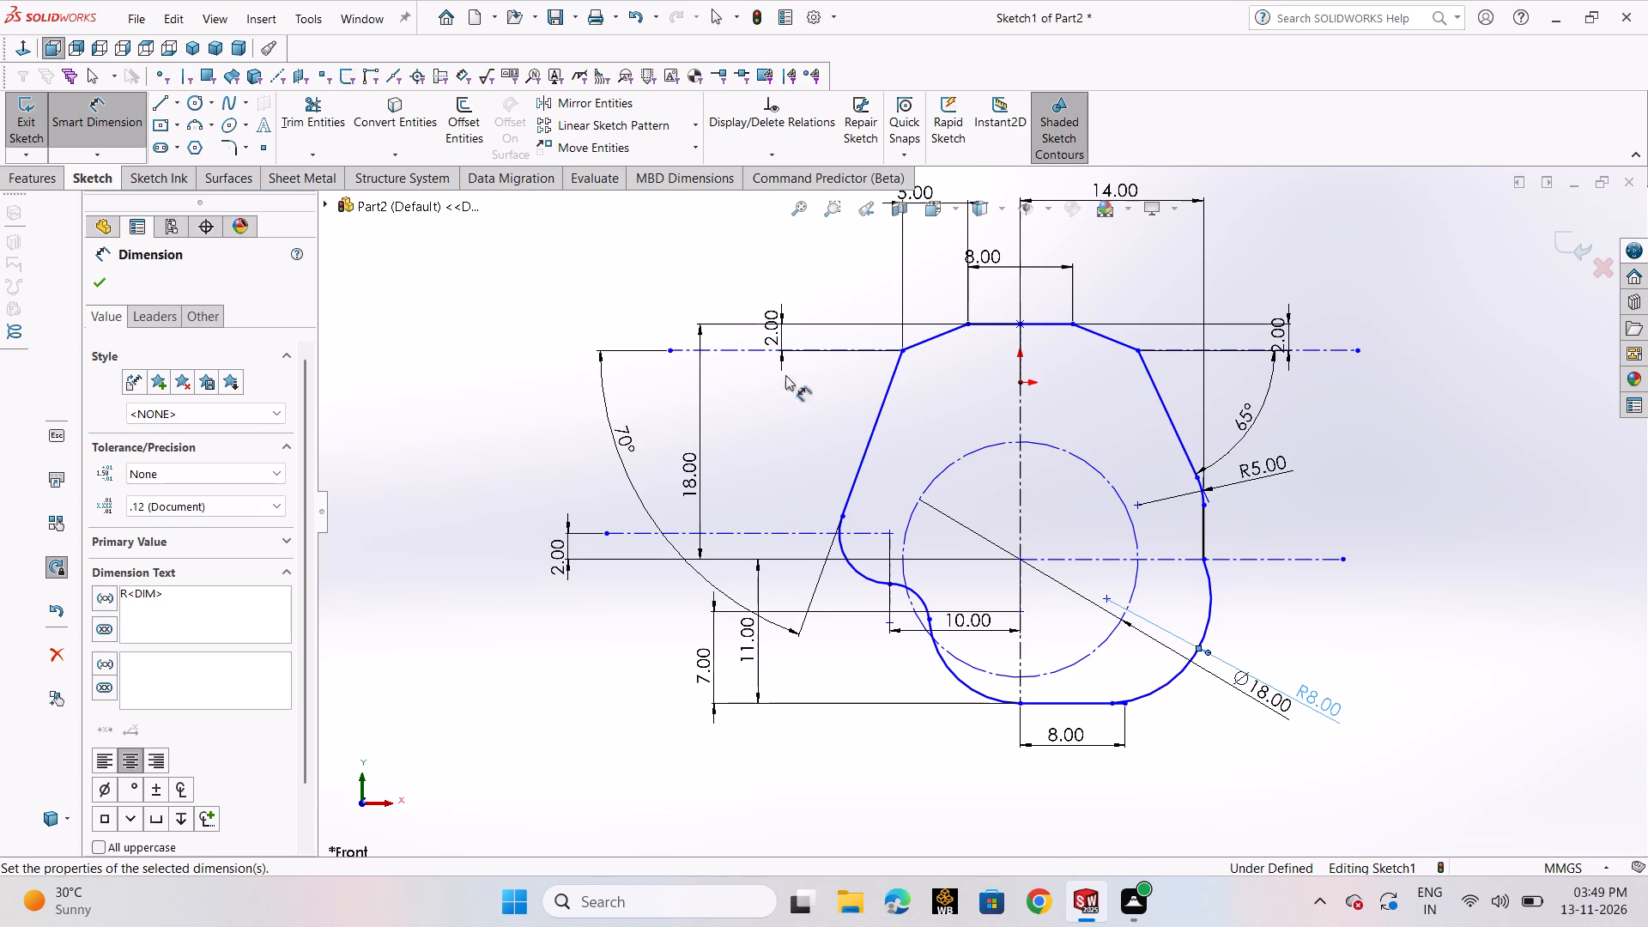
left_click(104, 279)
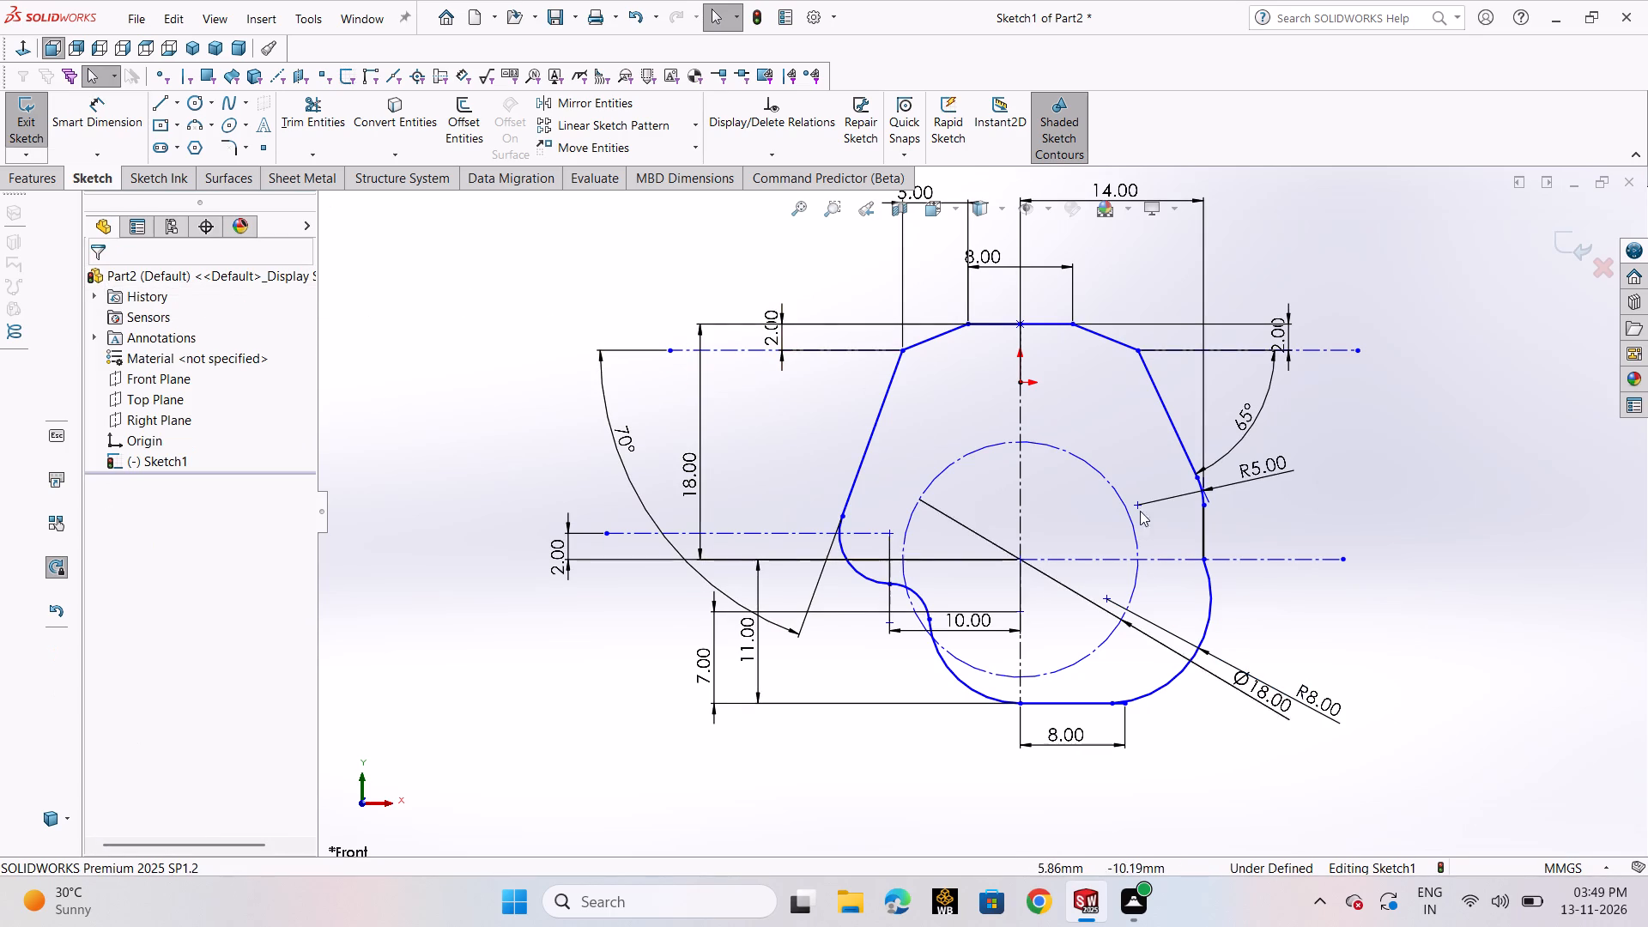
scroll(1258, 520, "down", 2)
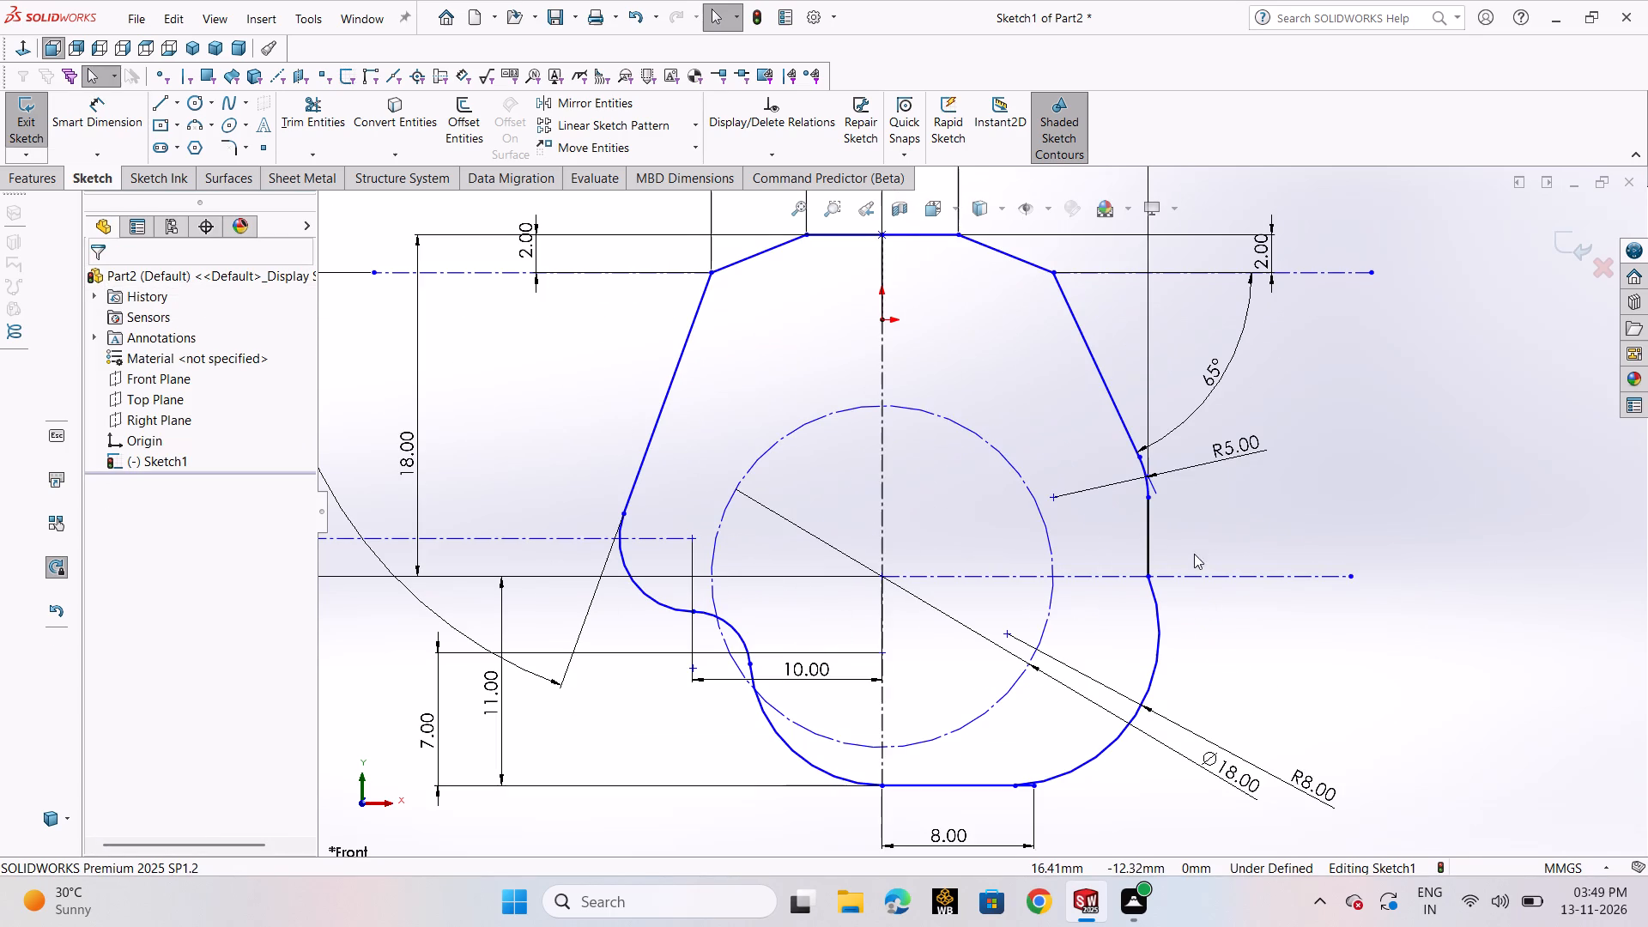
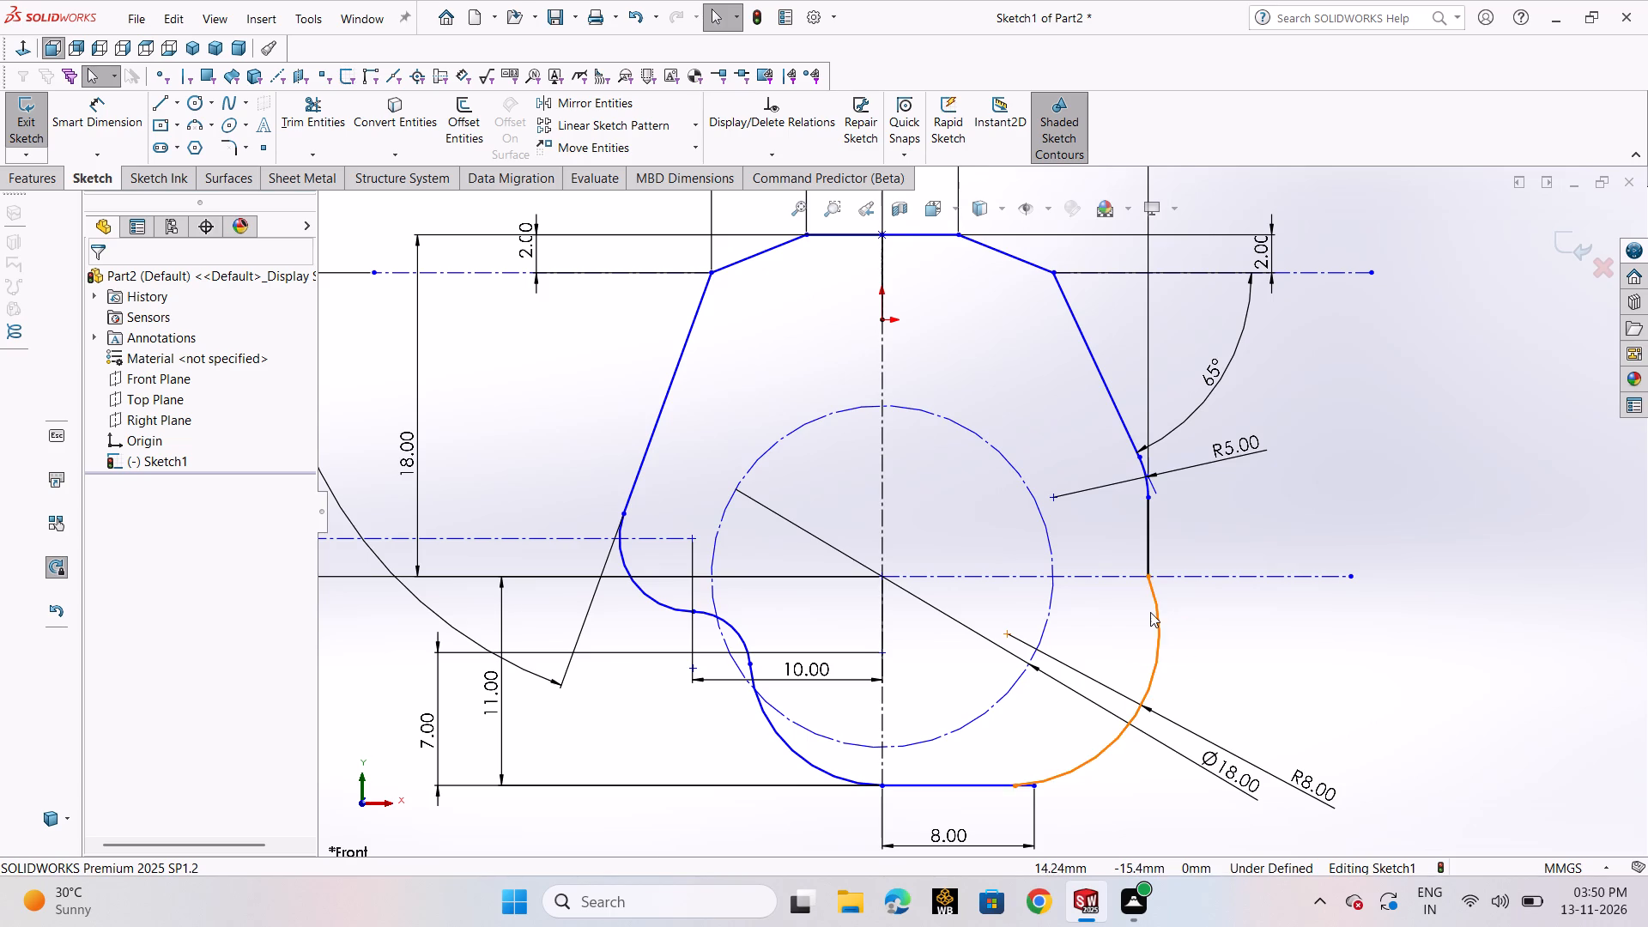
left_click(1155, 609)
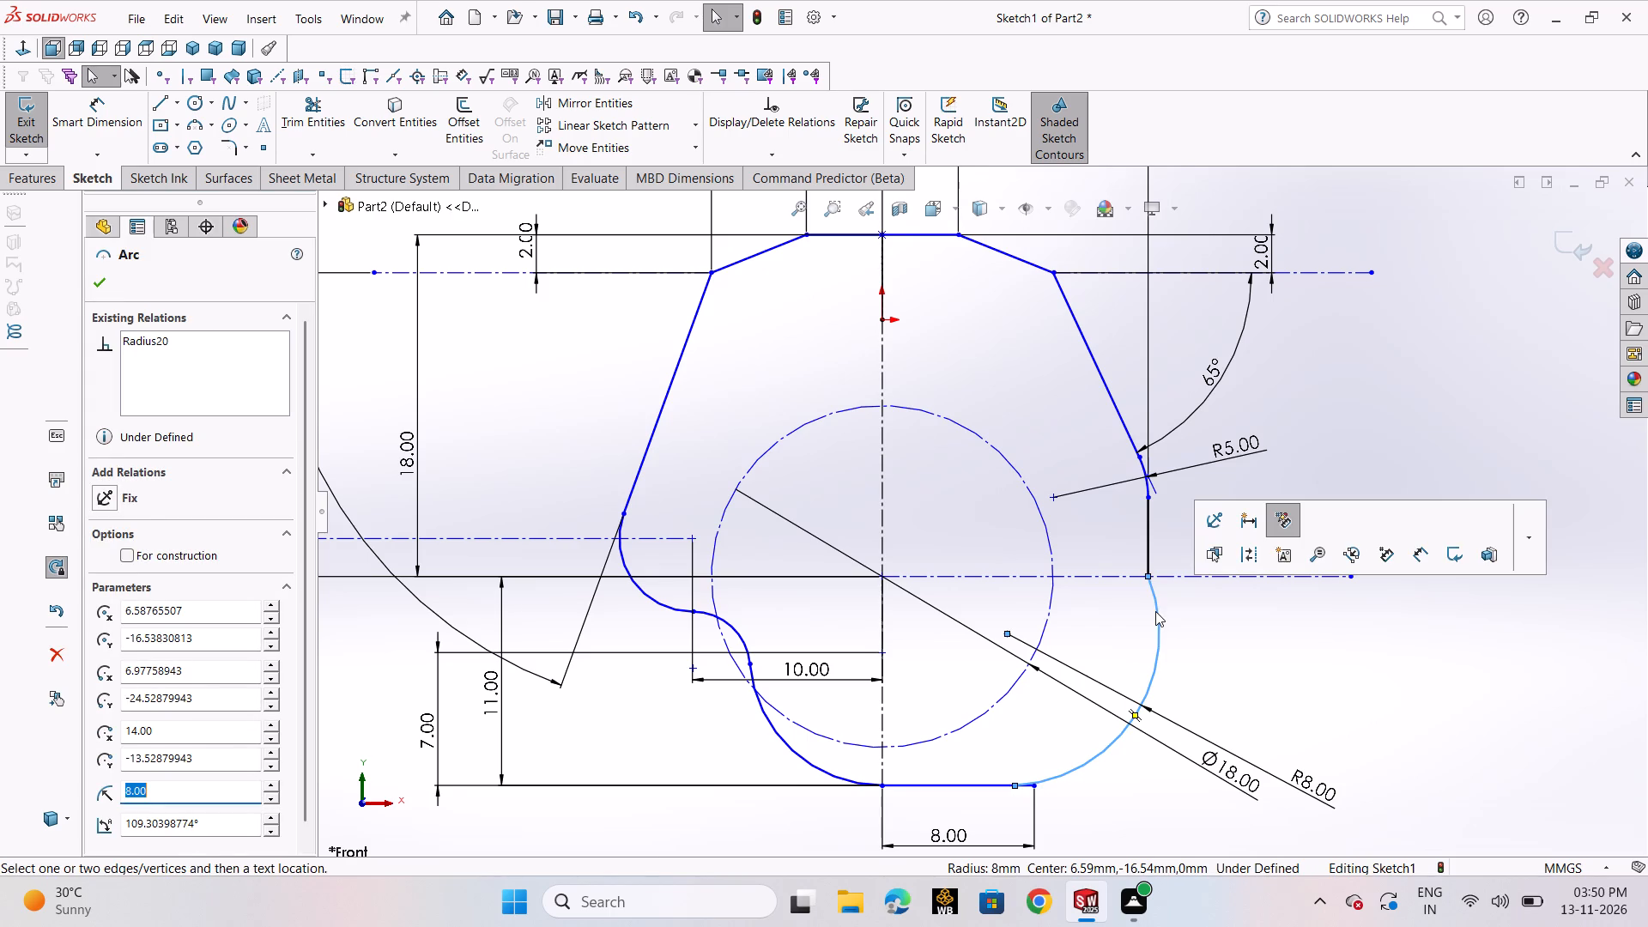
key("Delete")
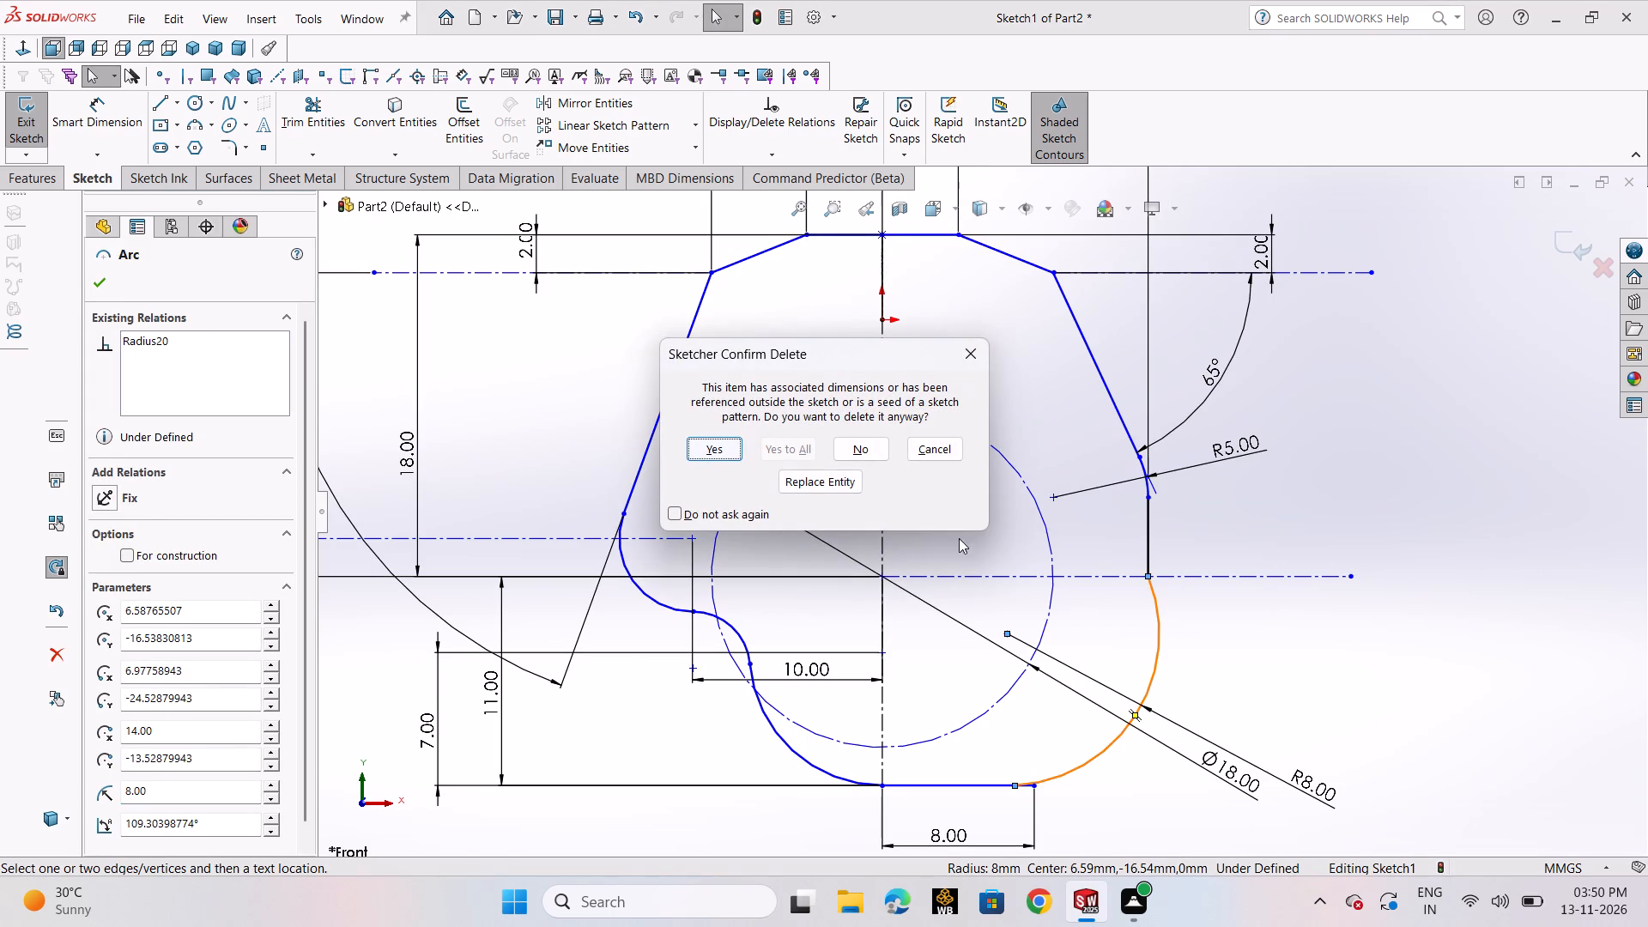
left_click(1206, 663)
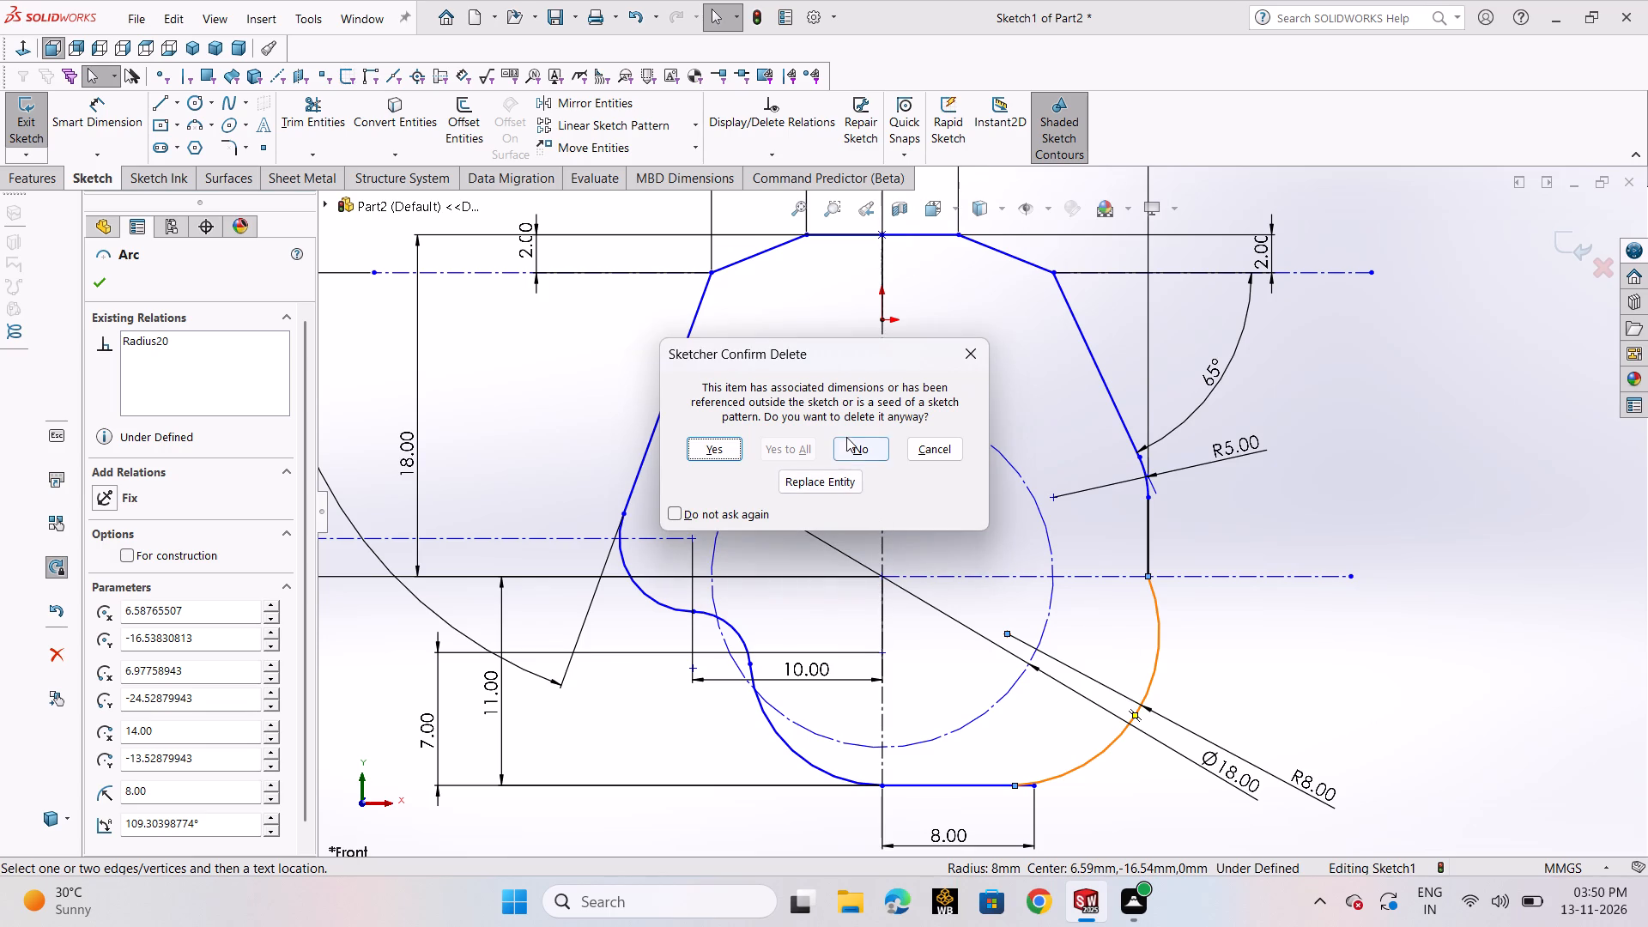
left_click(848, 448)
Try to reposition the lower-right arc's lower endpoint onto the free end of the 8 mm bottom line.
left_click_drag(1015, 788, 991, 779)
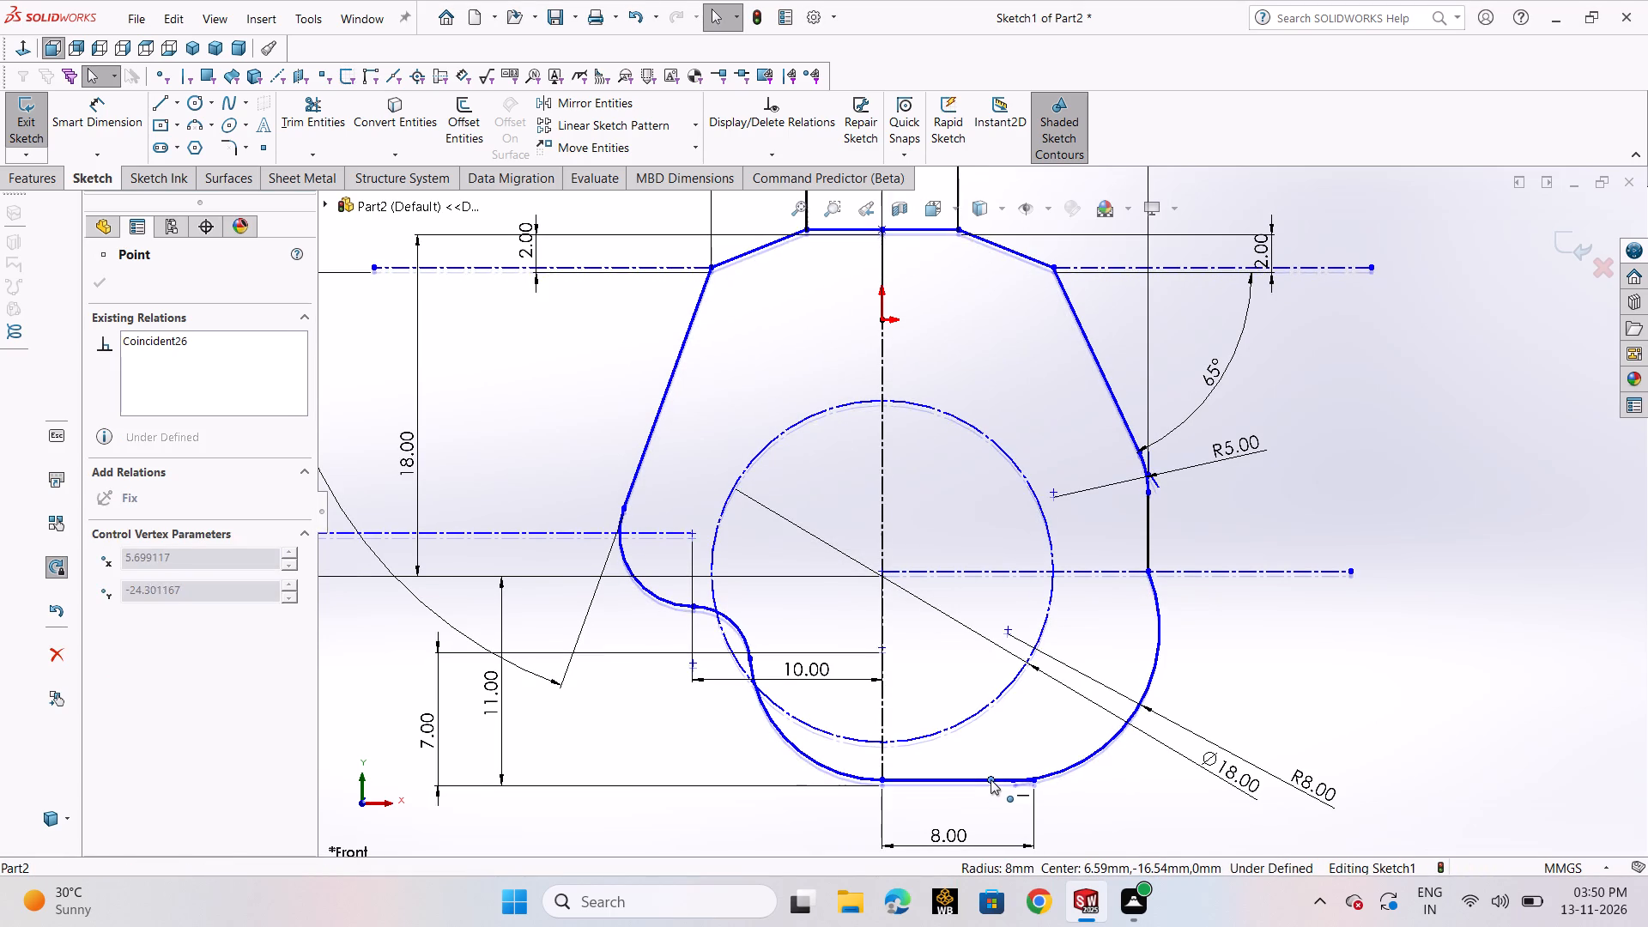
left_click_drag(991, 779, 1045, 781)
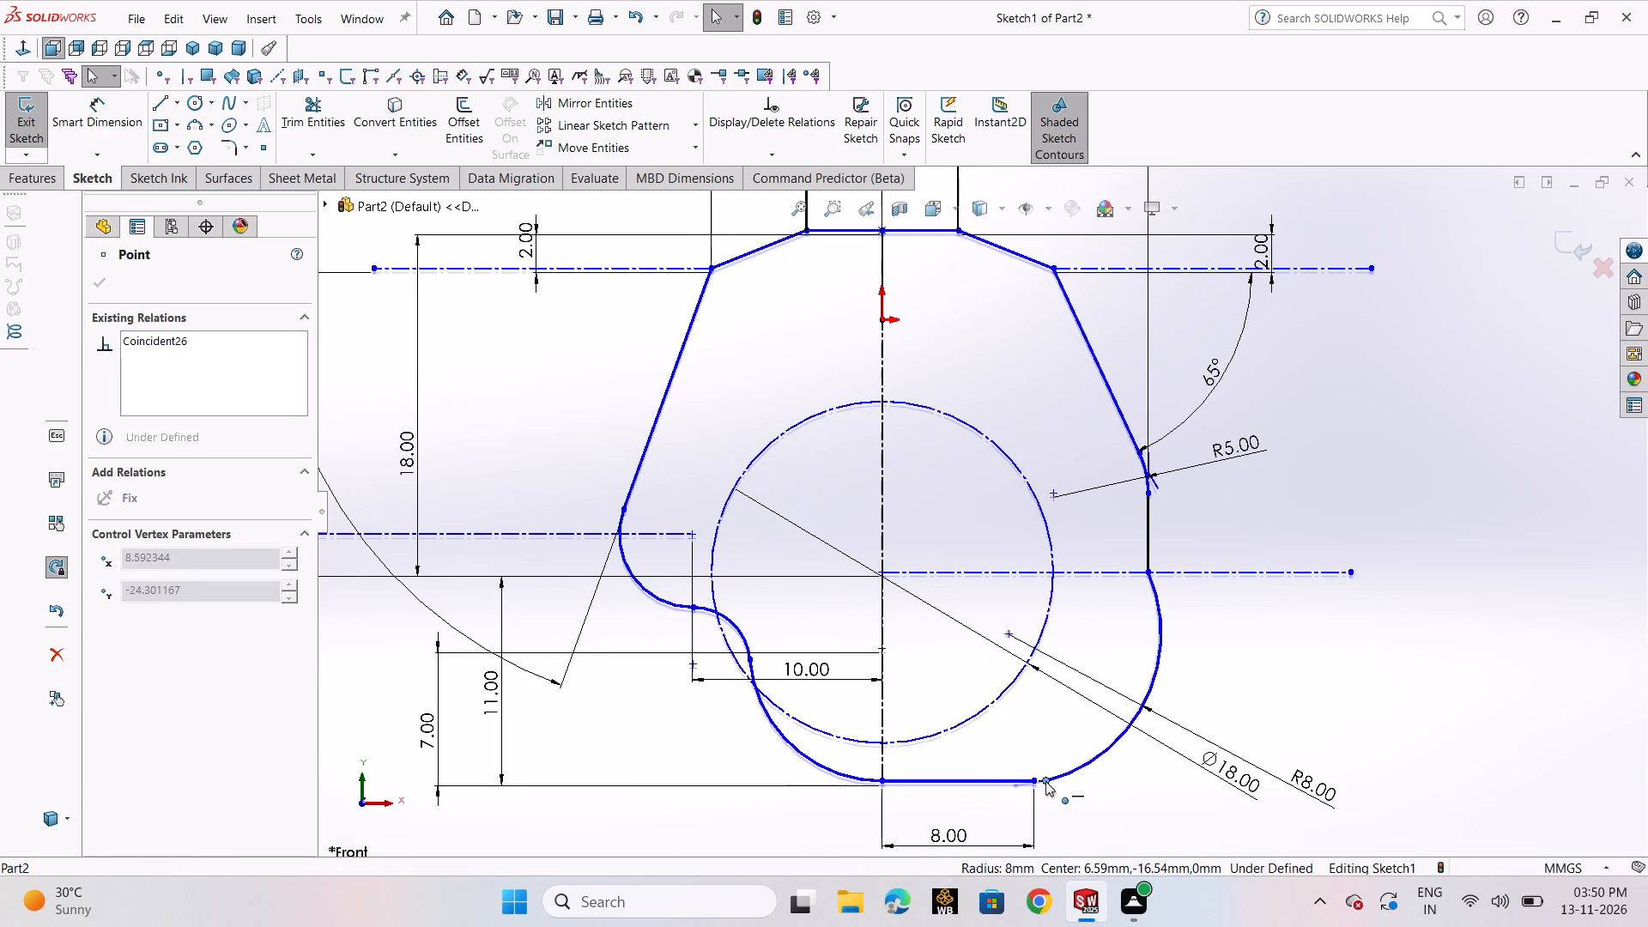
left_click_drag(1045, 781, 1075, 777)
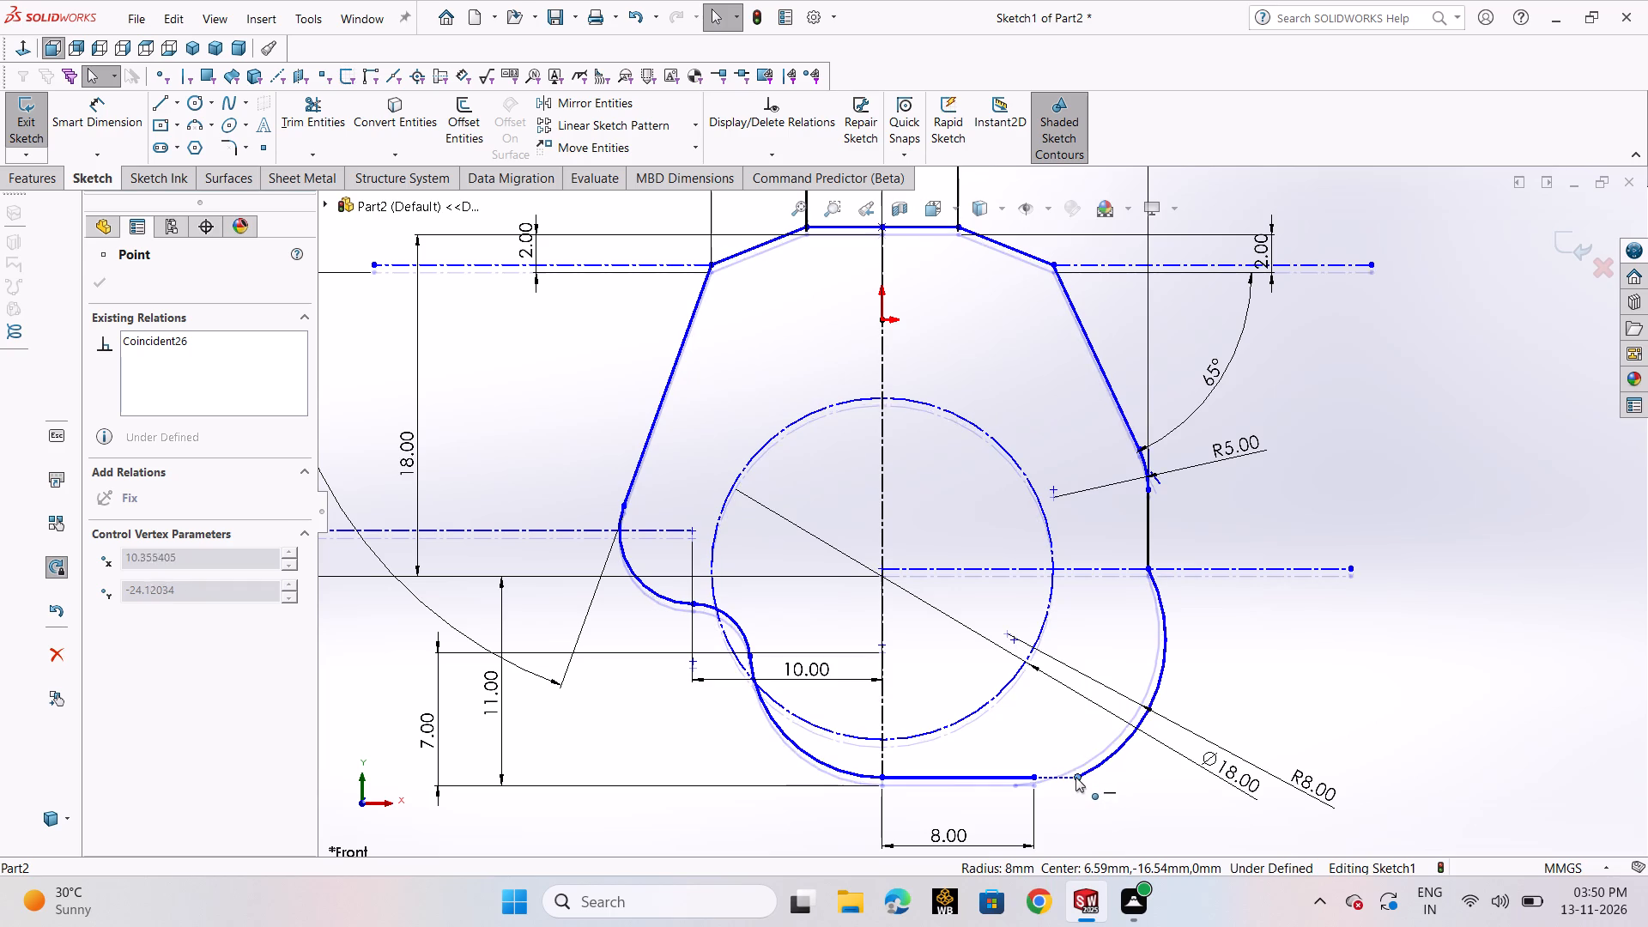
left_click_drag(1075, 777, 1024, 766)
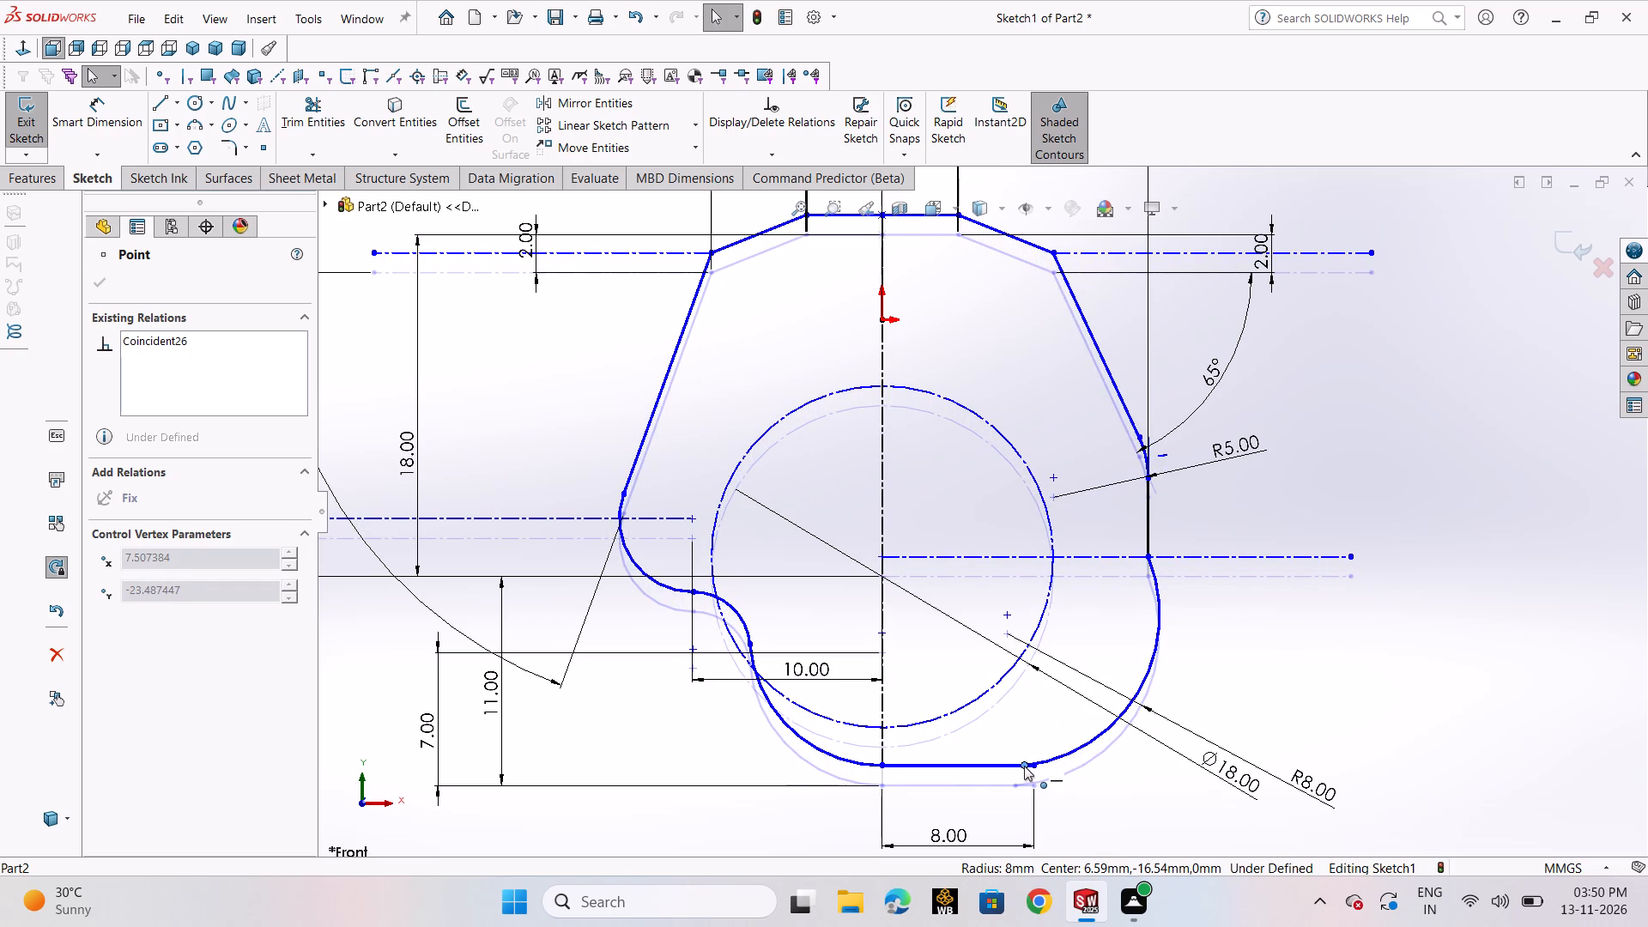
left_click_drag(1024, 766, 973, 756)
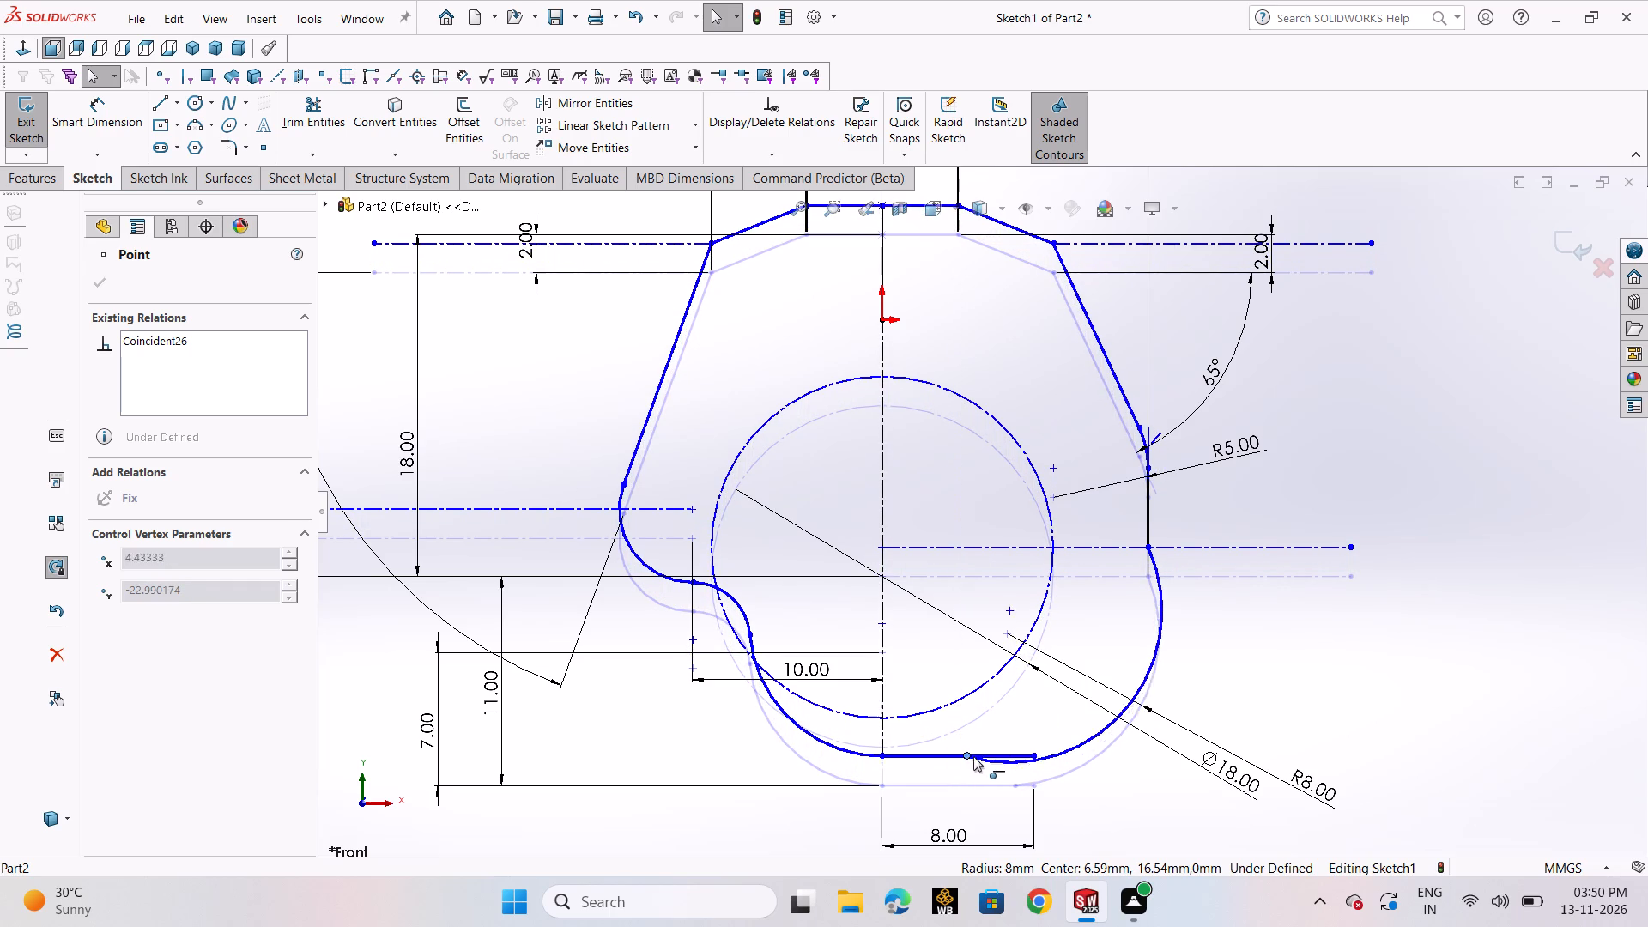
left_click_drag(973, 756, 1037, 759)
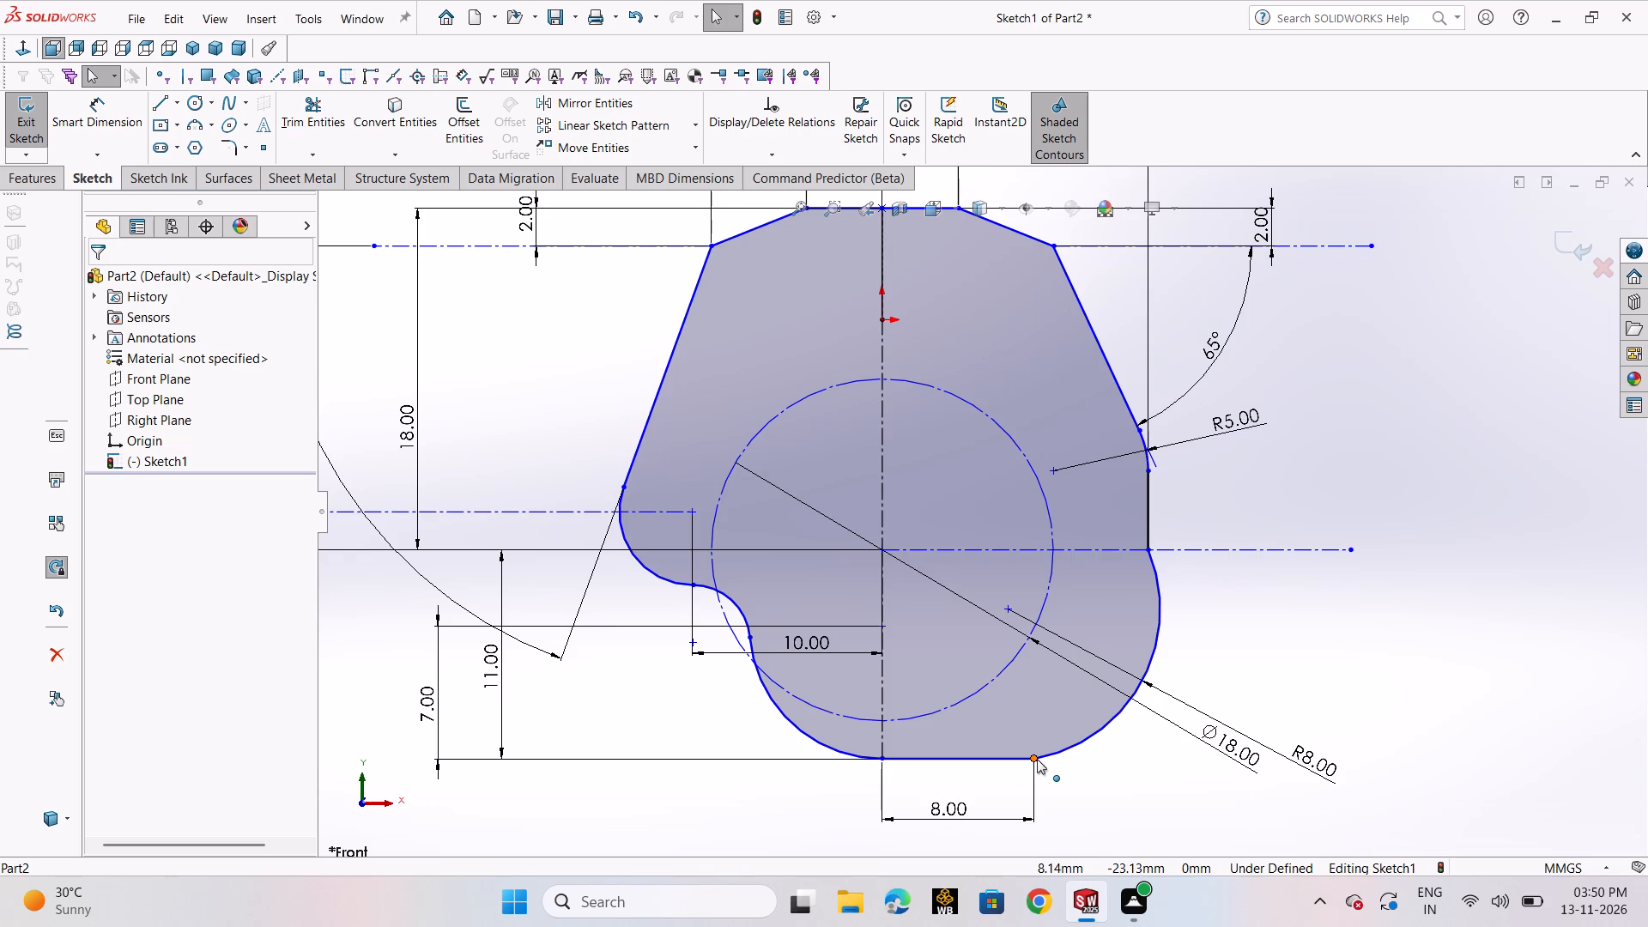
Undo the endpoint moves, the lower-right arc's 8 mm radius dimension and the arc itself.
key("ctrl+z")
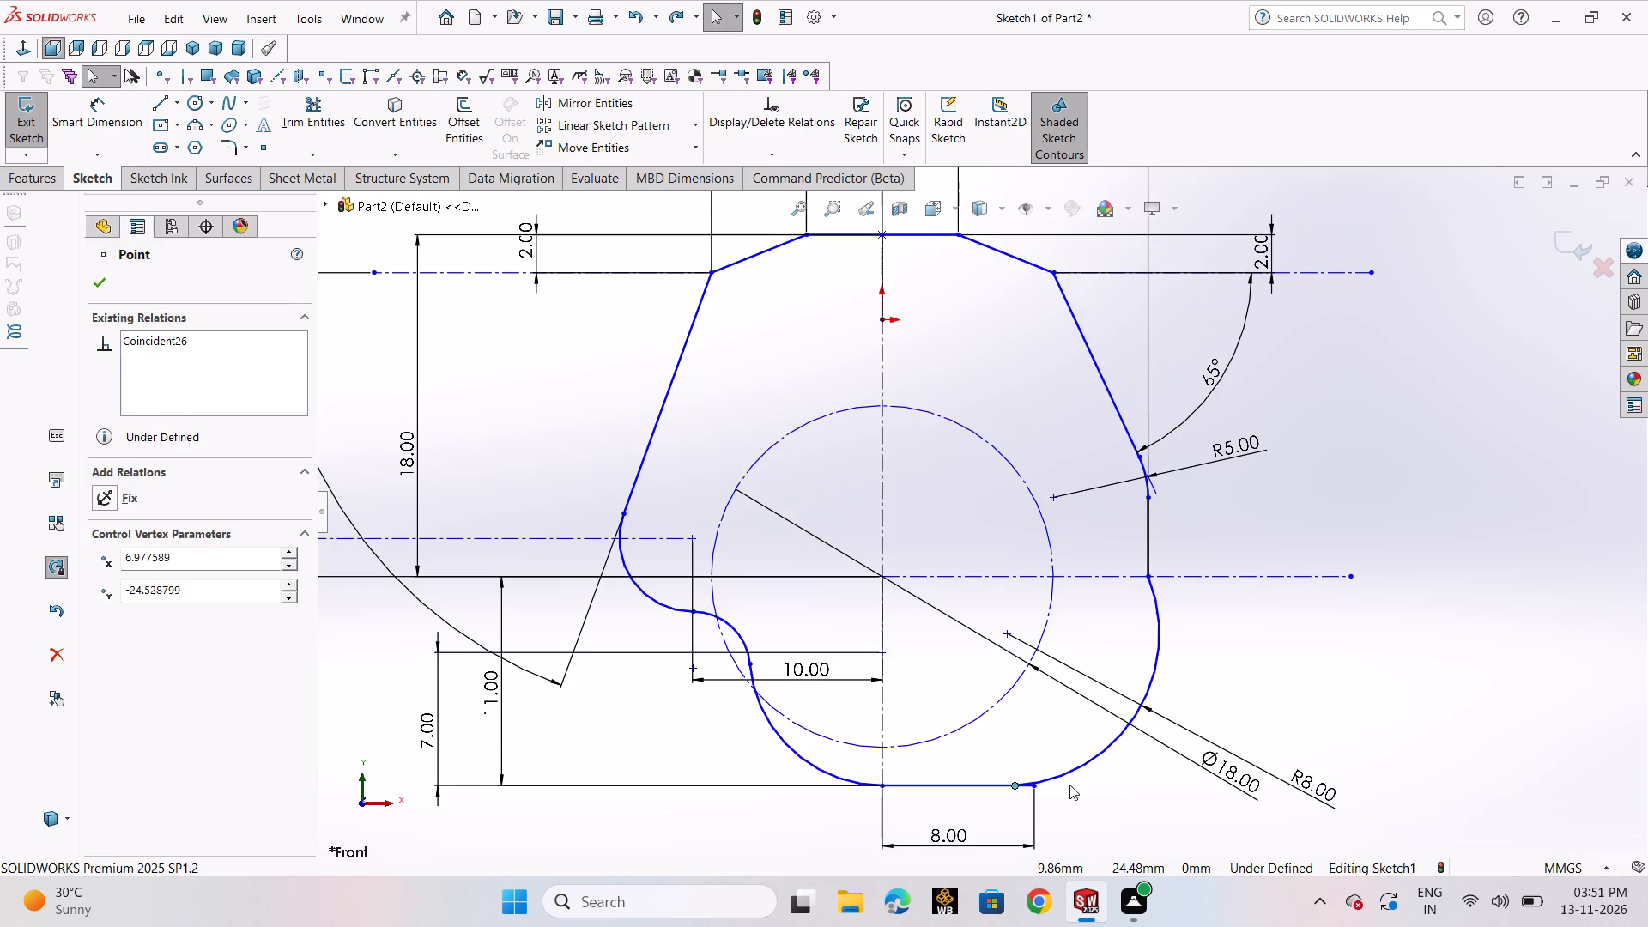
key("ctrl+z")
key("ctrl+z")
key("ctrl+z")
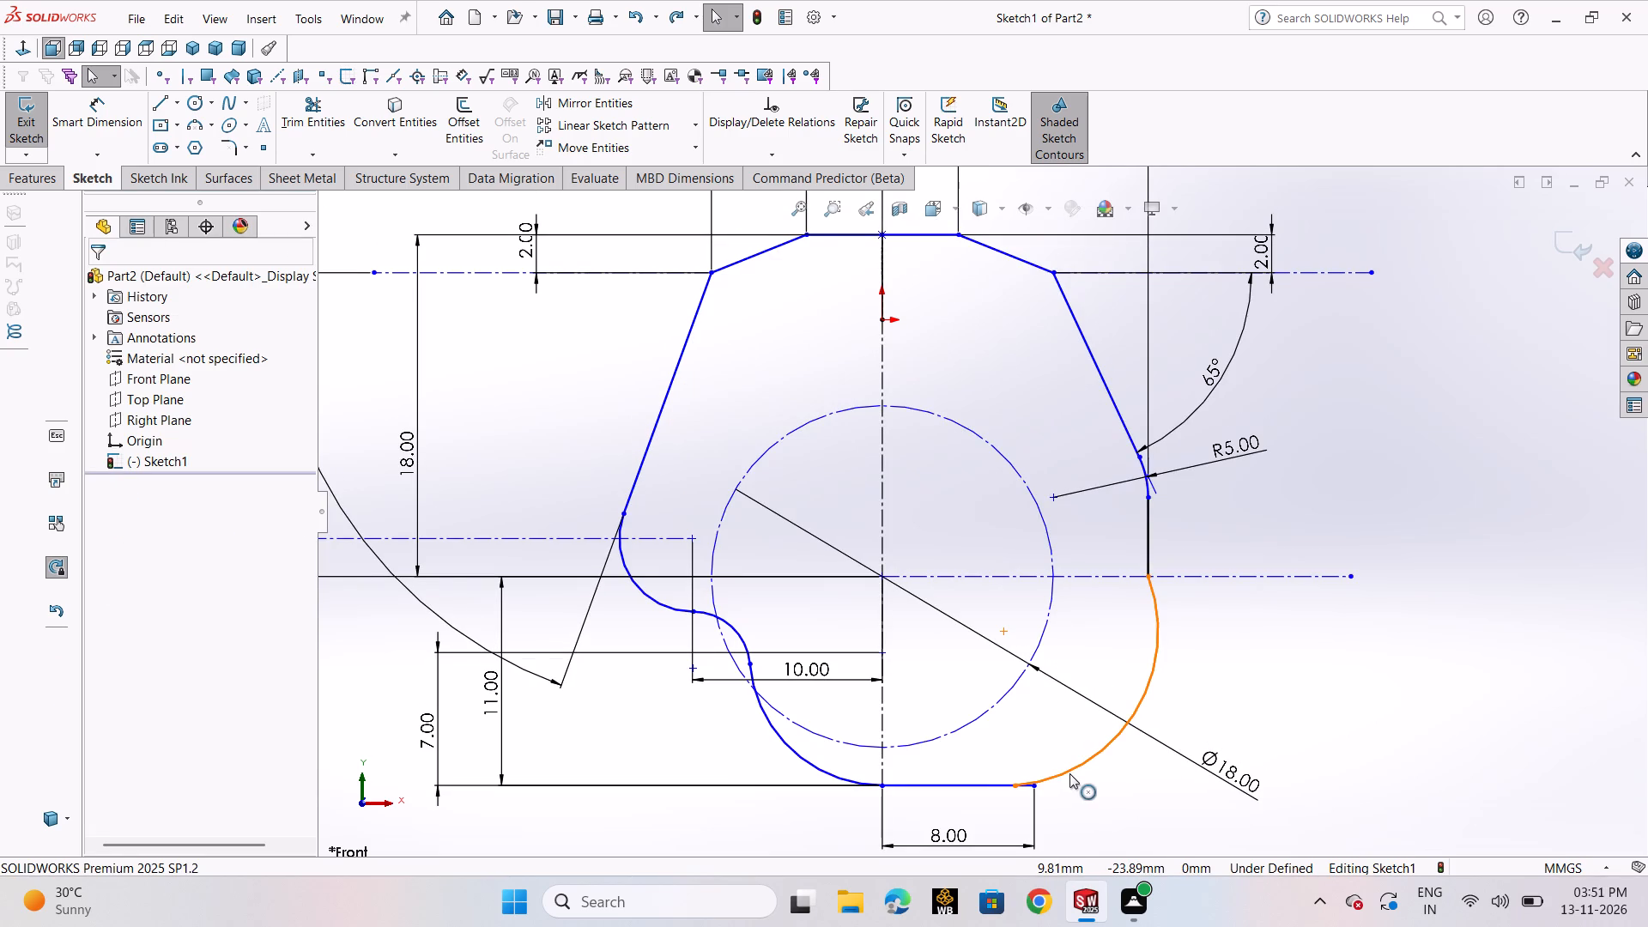
key("ctrl+z")
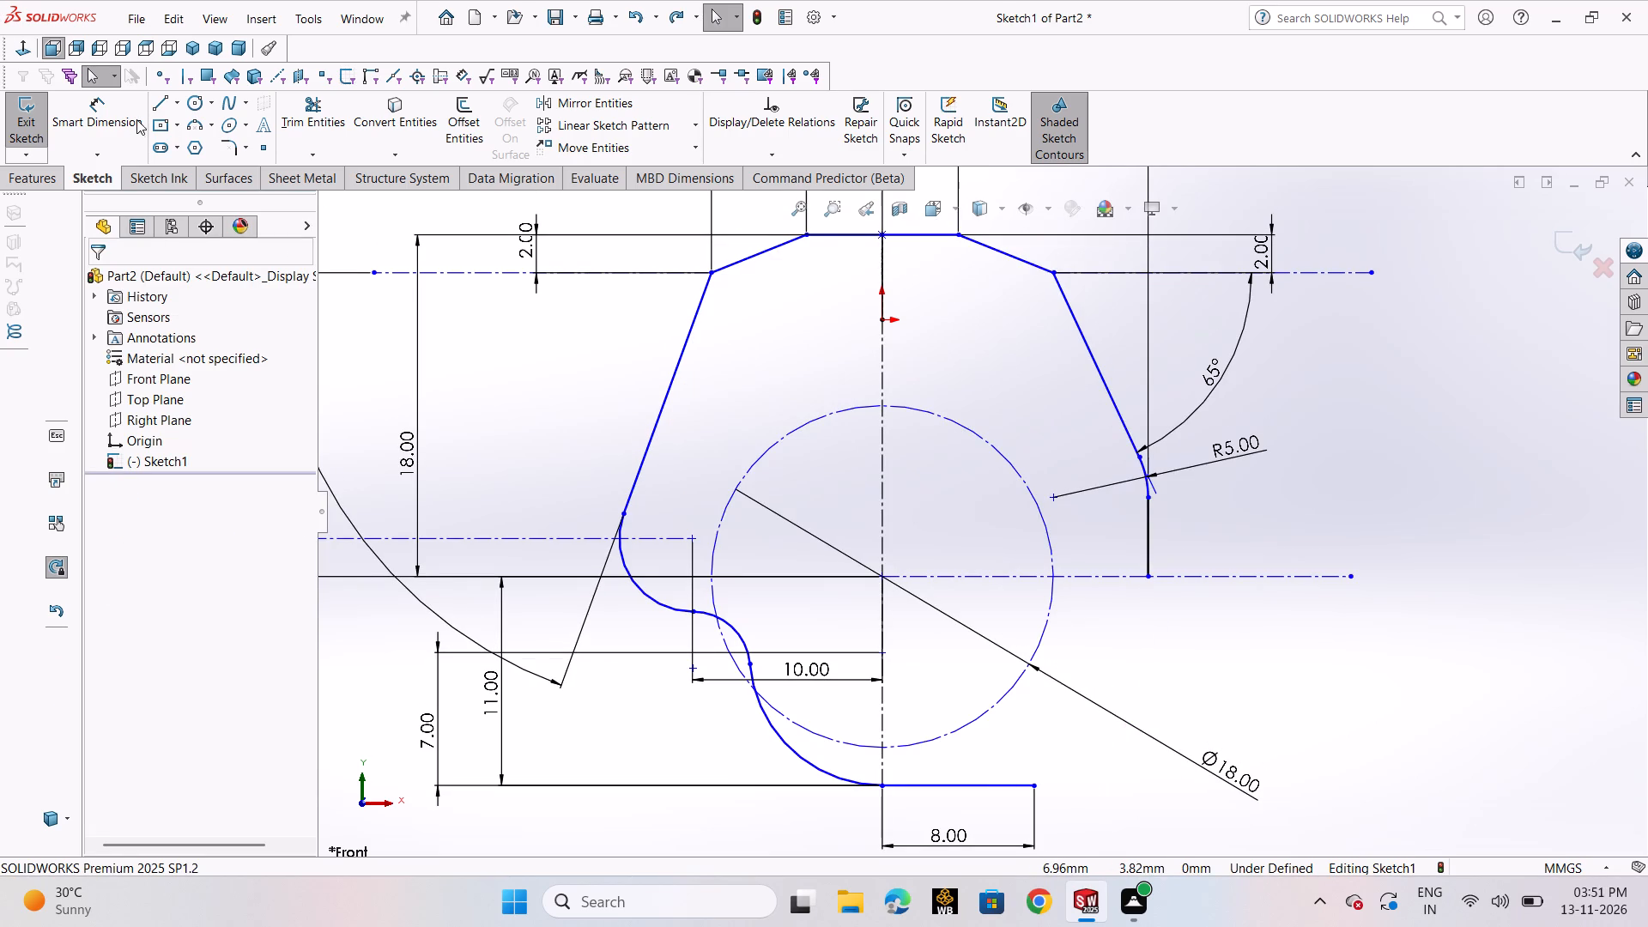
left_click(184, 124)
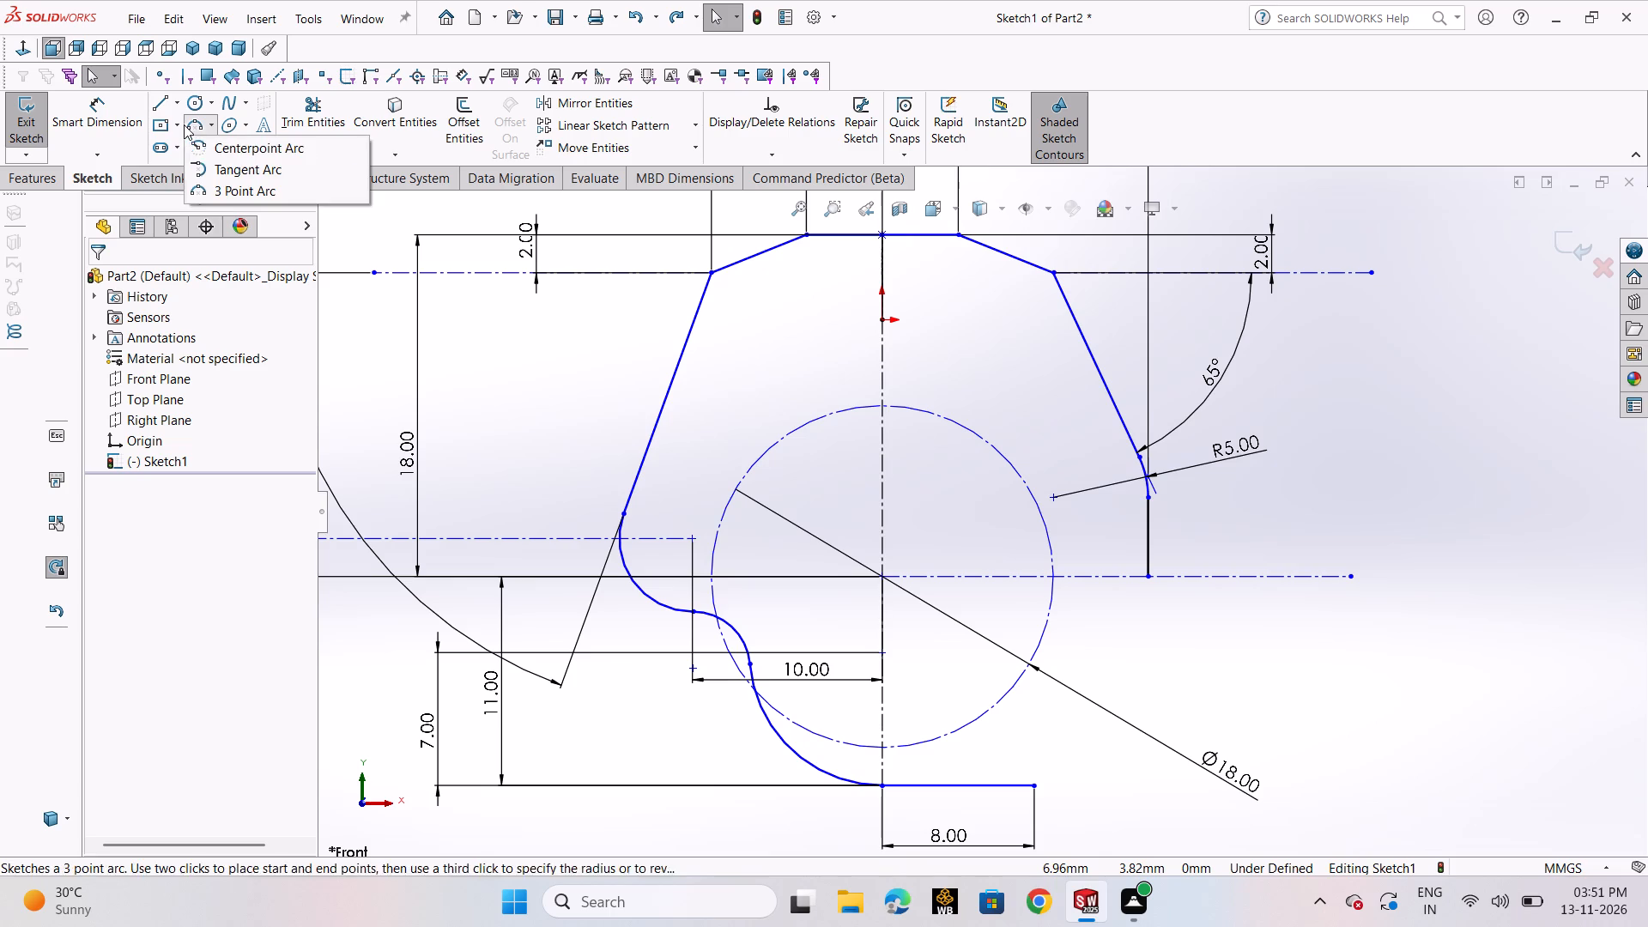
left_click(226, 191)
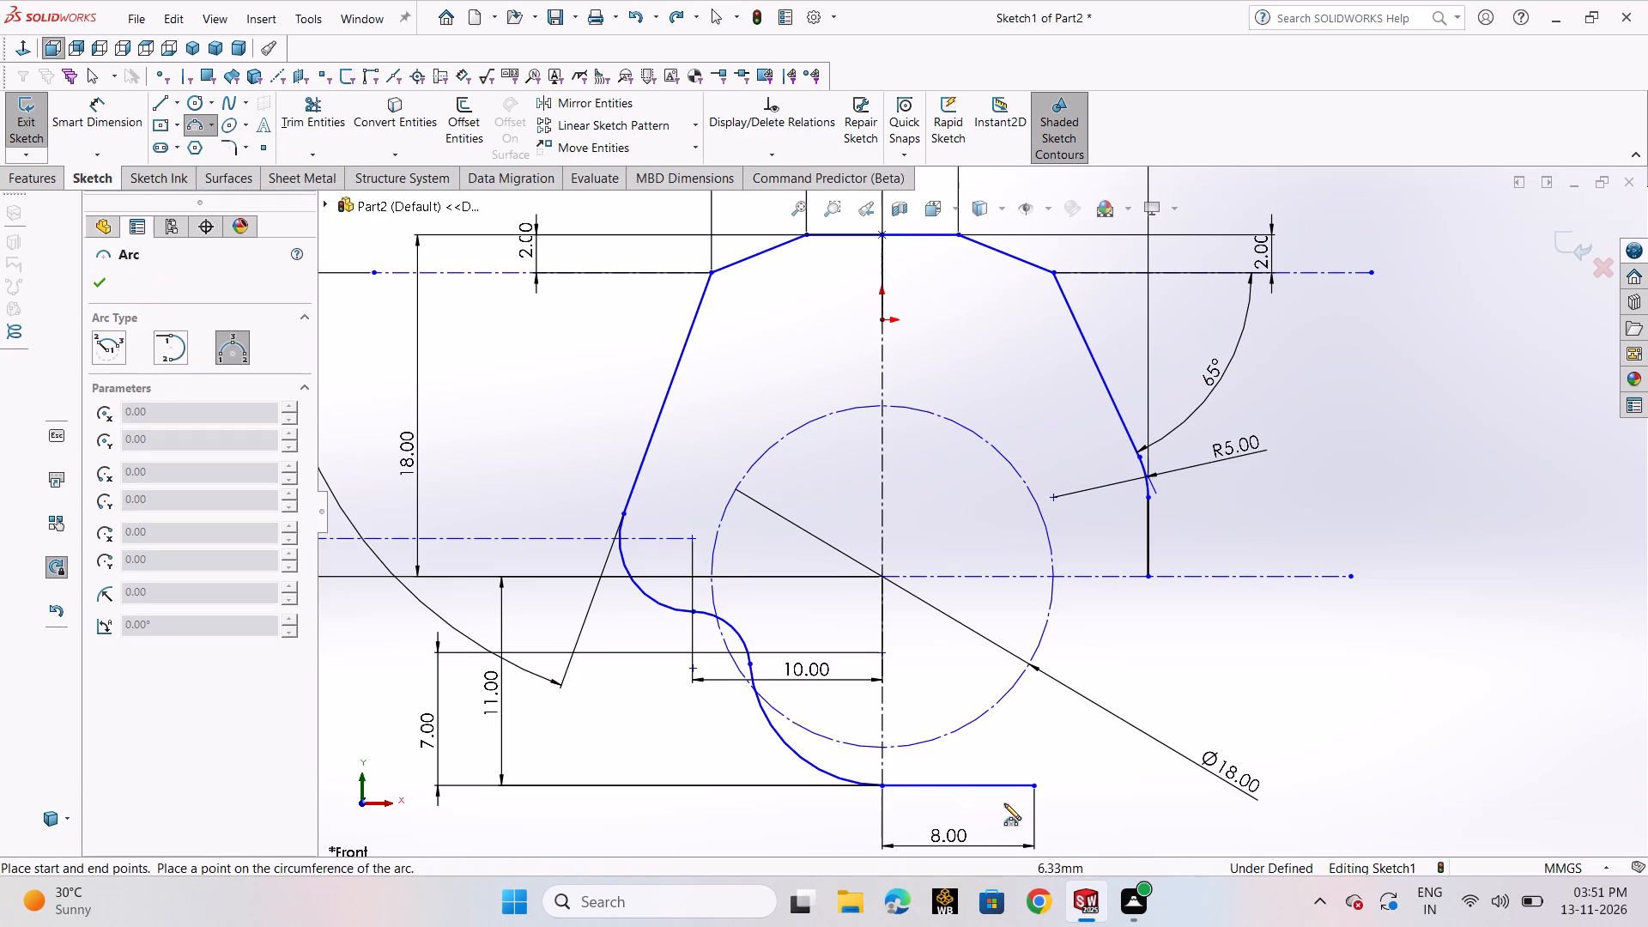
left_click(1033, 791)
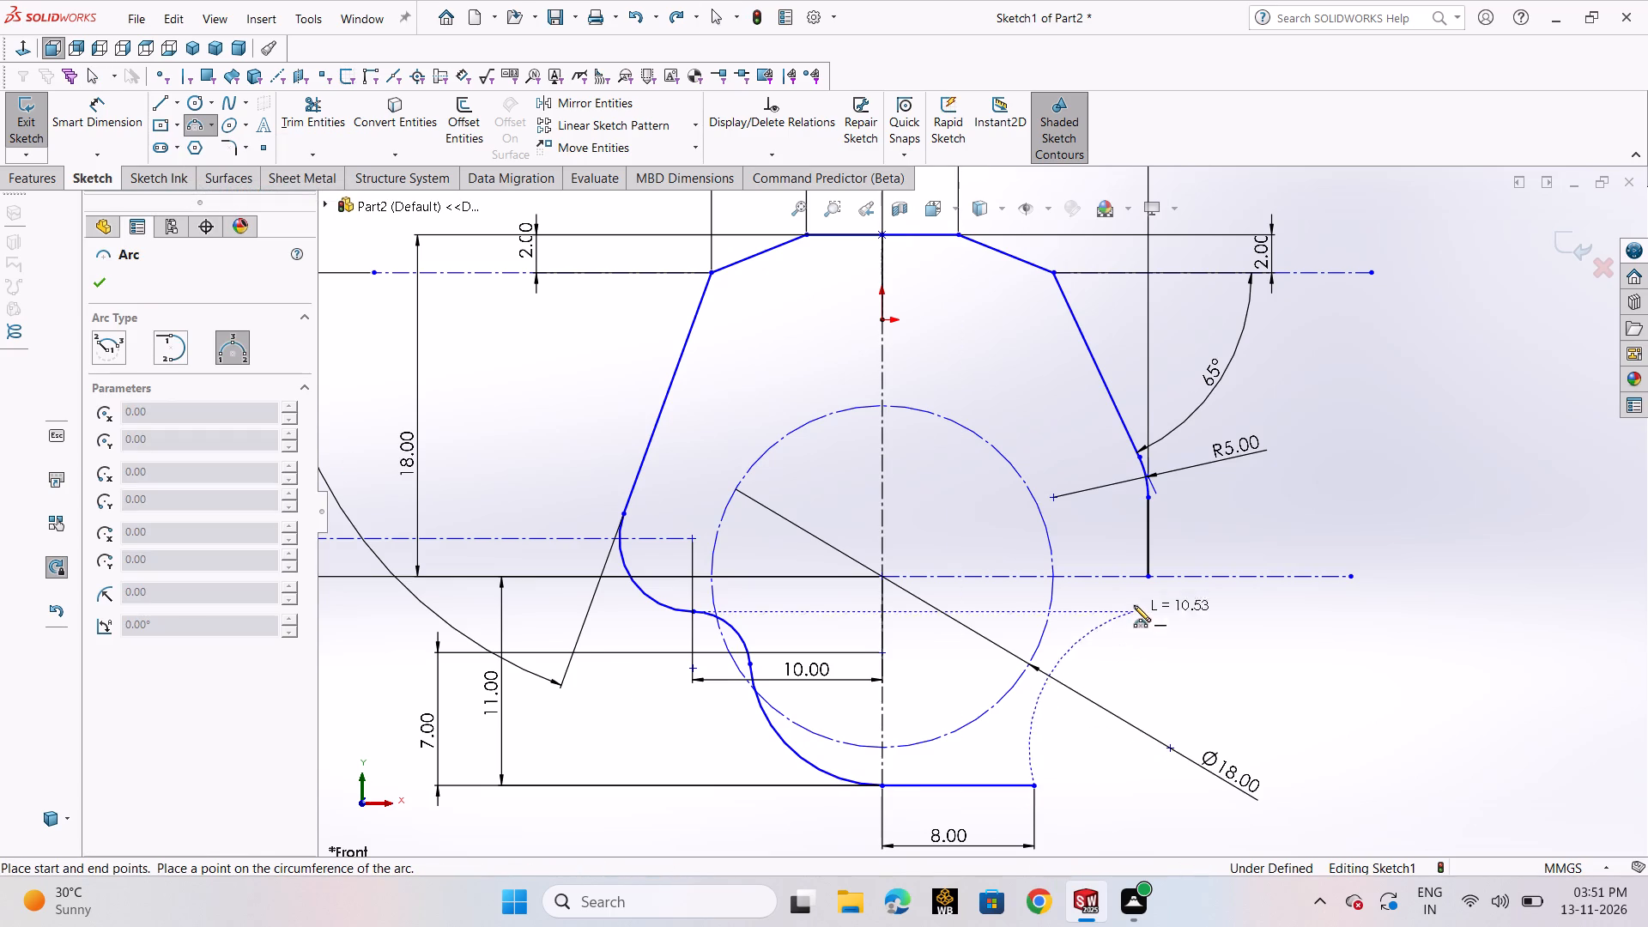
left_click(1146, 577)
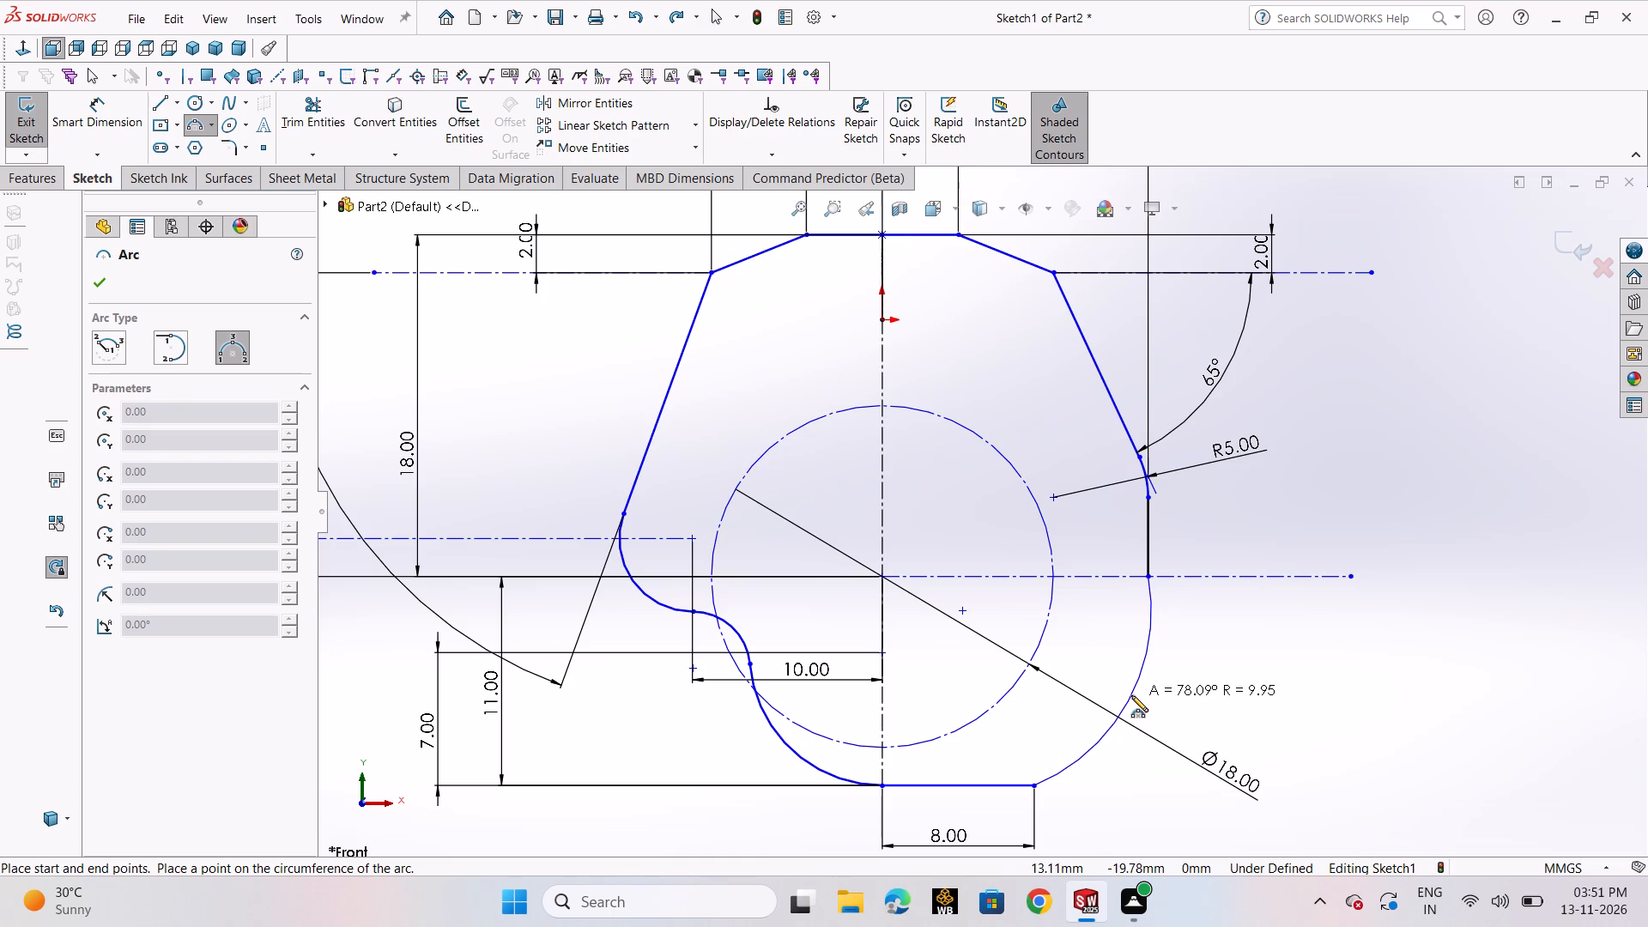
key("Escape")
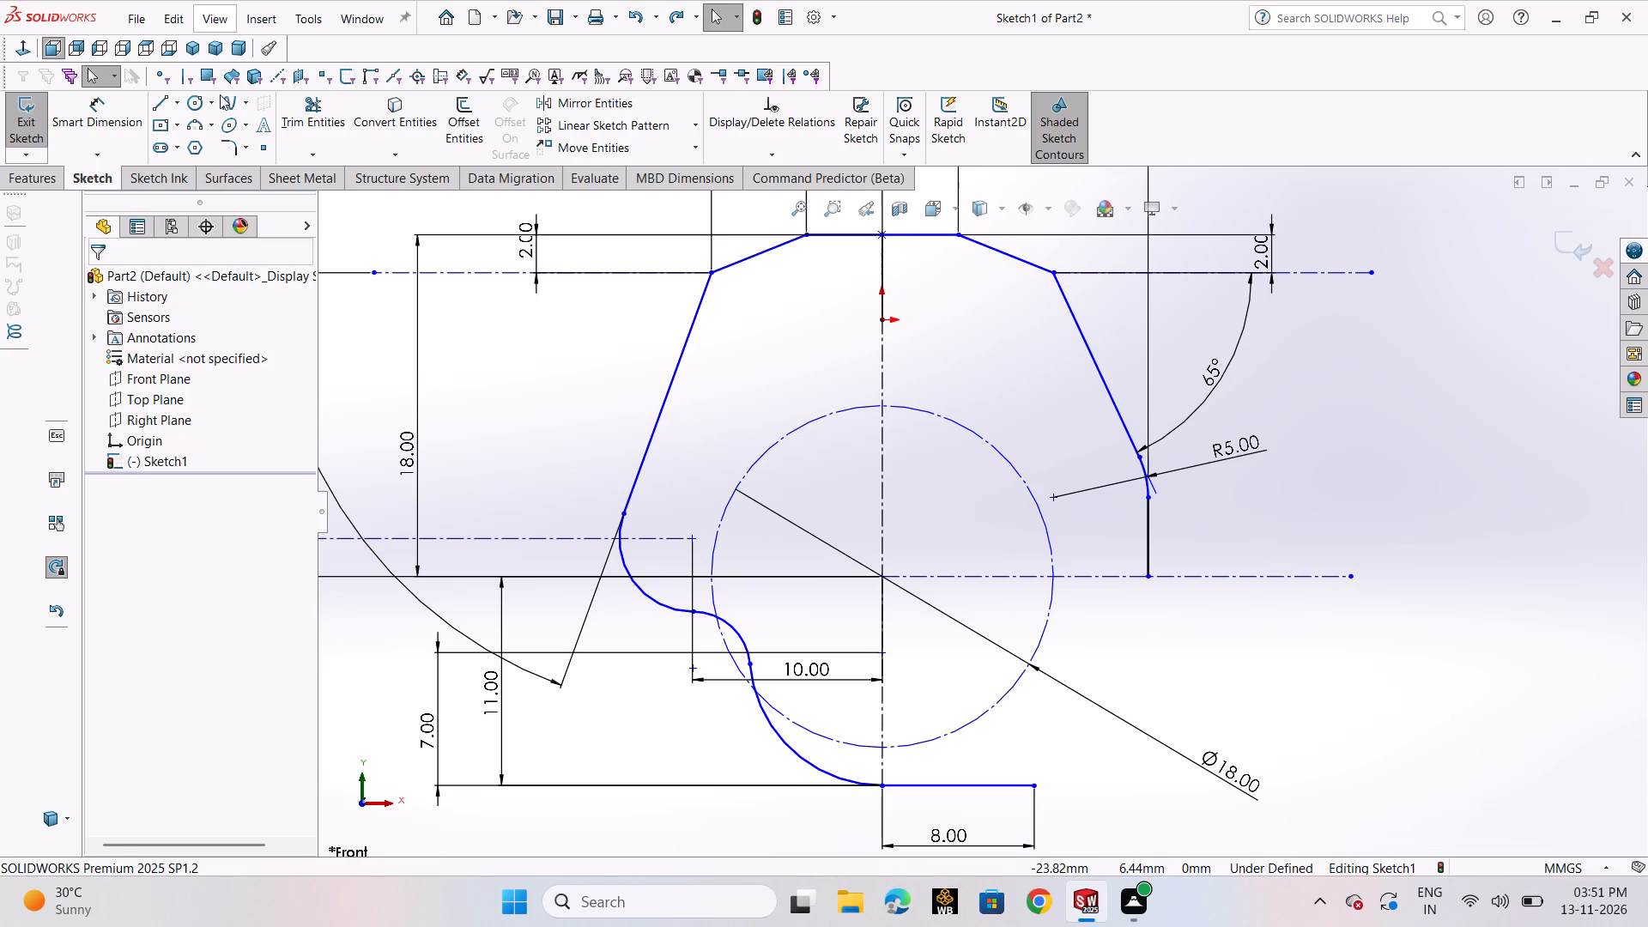
Sketch a 3 Point Arc of about 10.33 mm radius and 90° from beside the short vertical line to just above the bottom line.
left_click(214, 124)
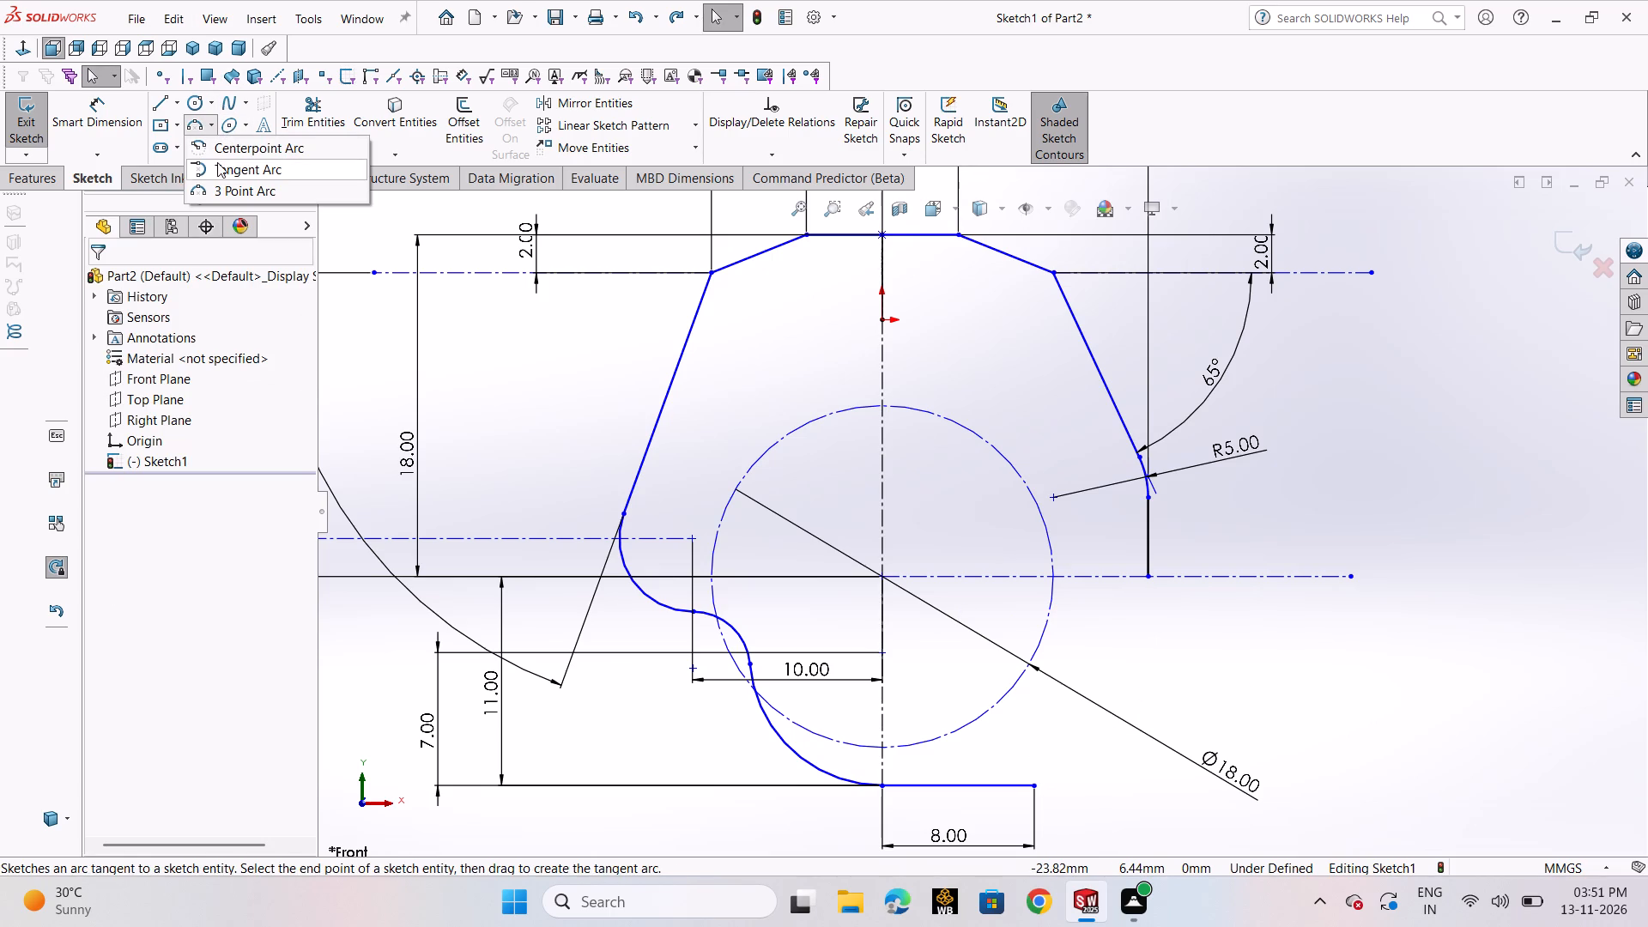
left_click(244, 188)
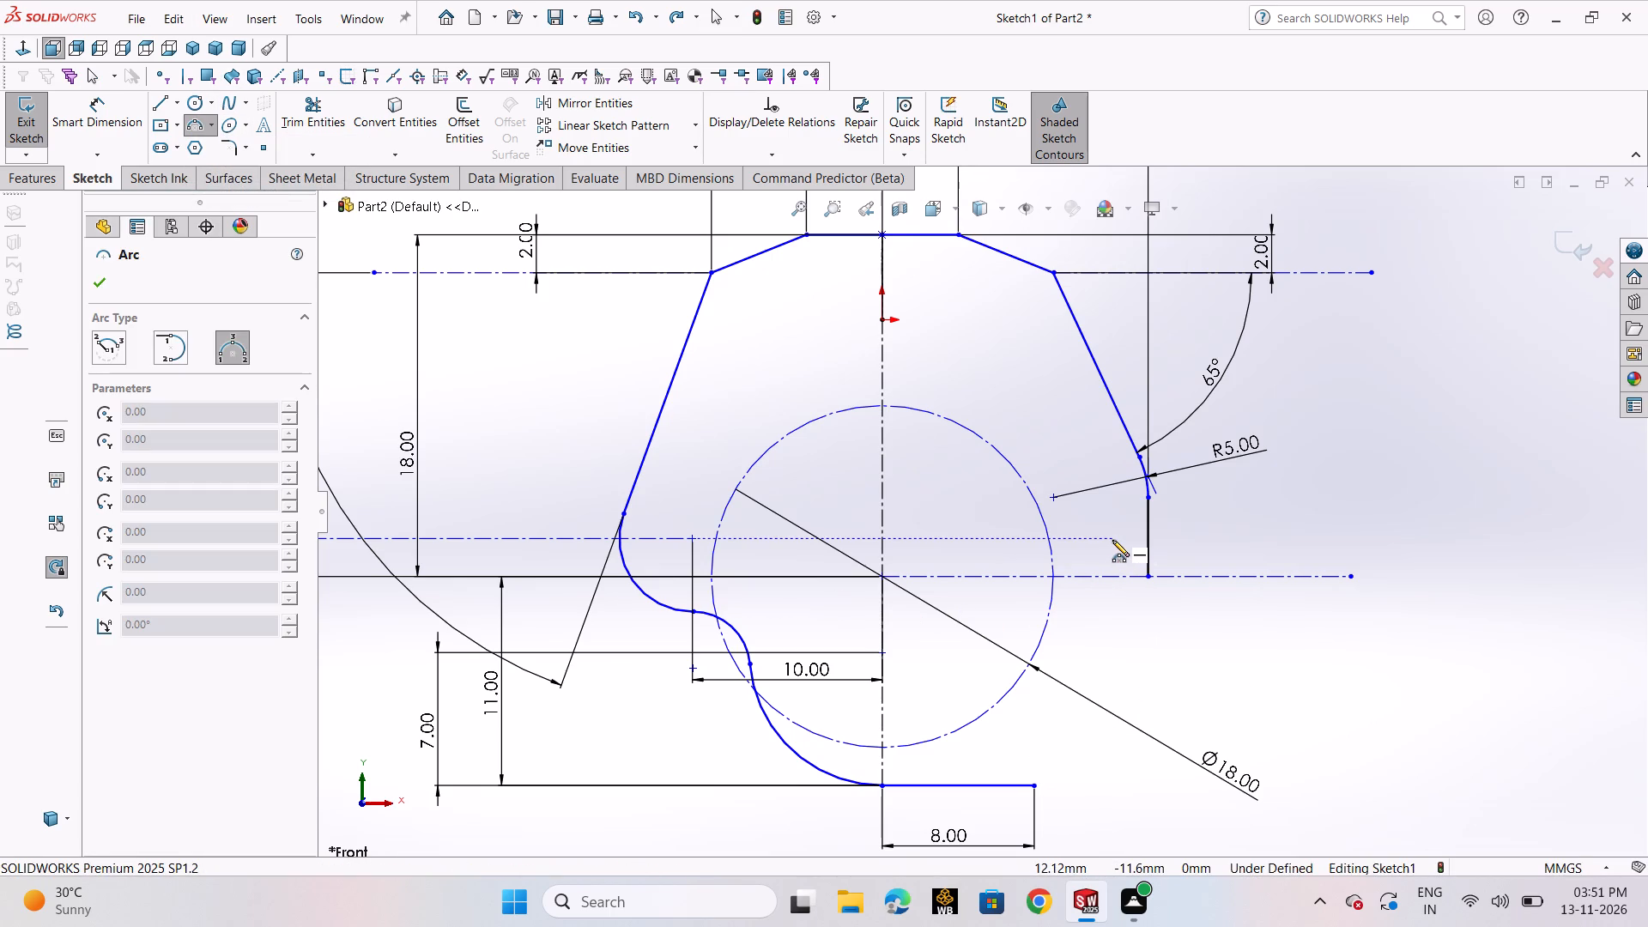
left_click(1132, 540)
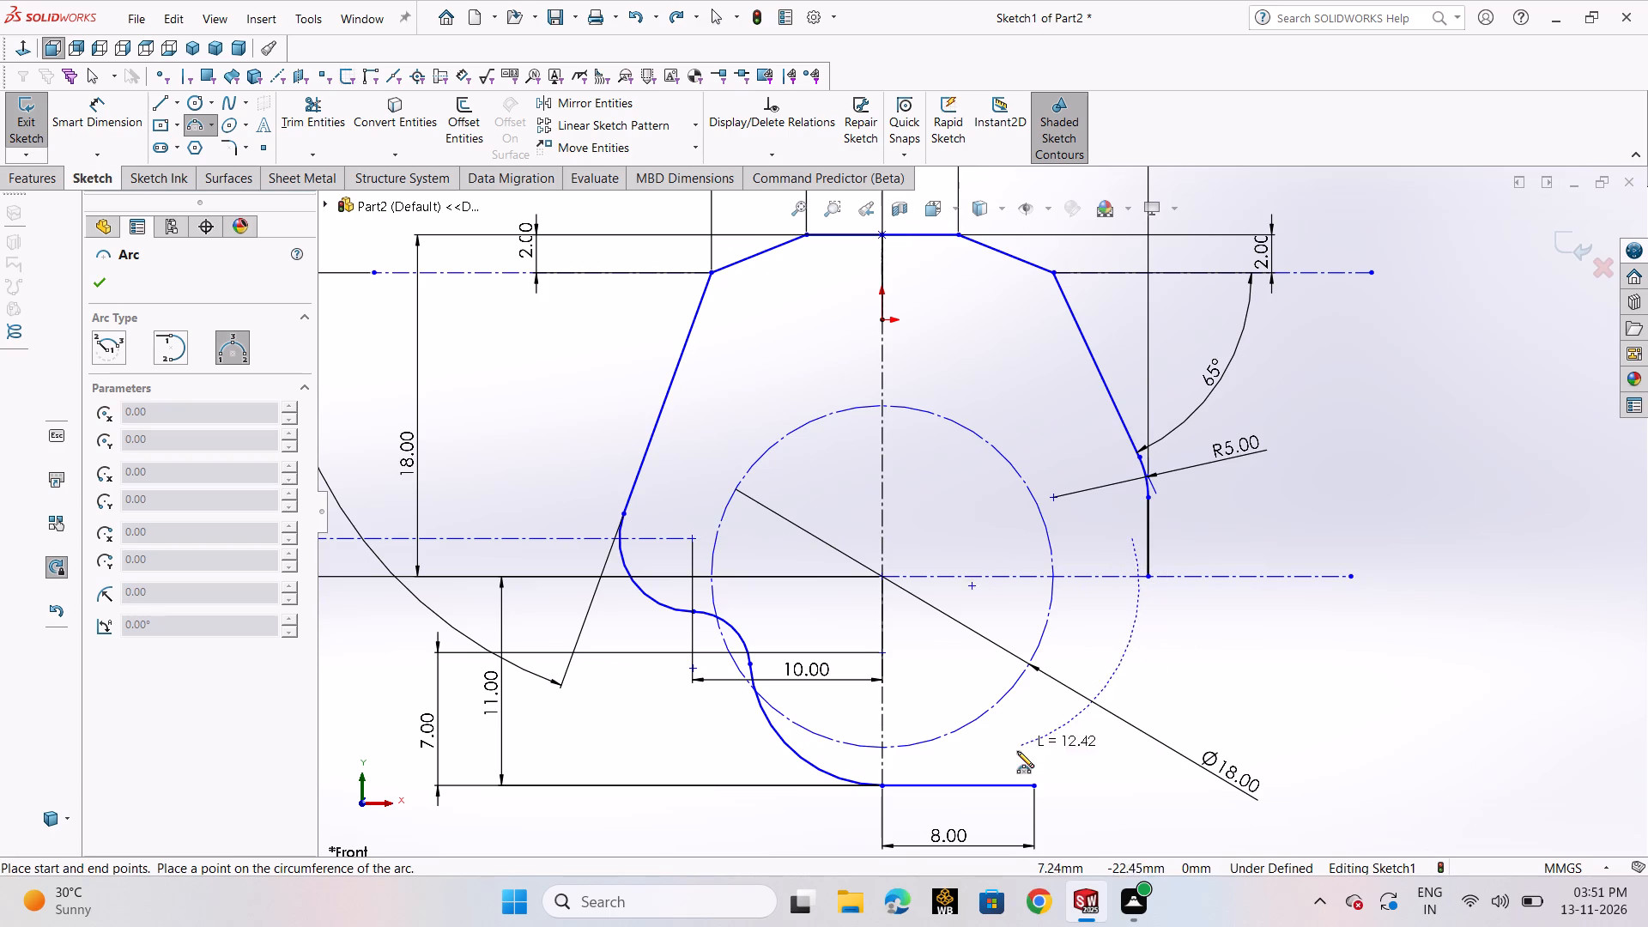
left_click(978, 769)
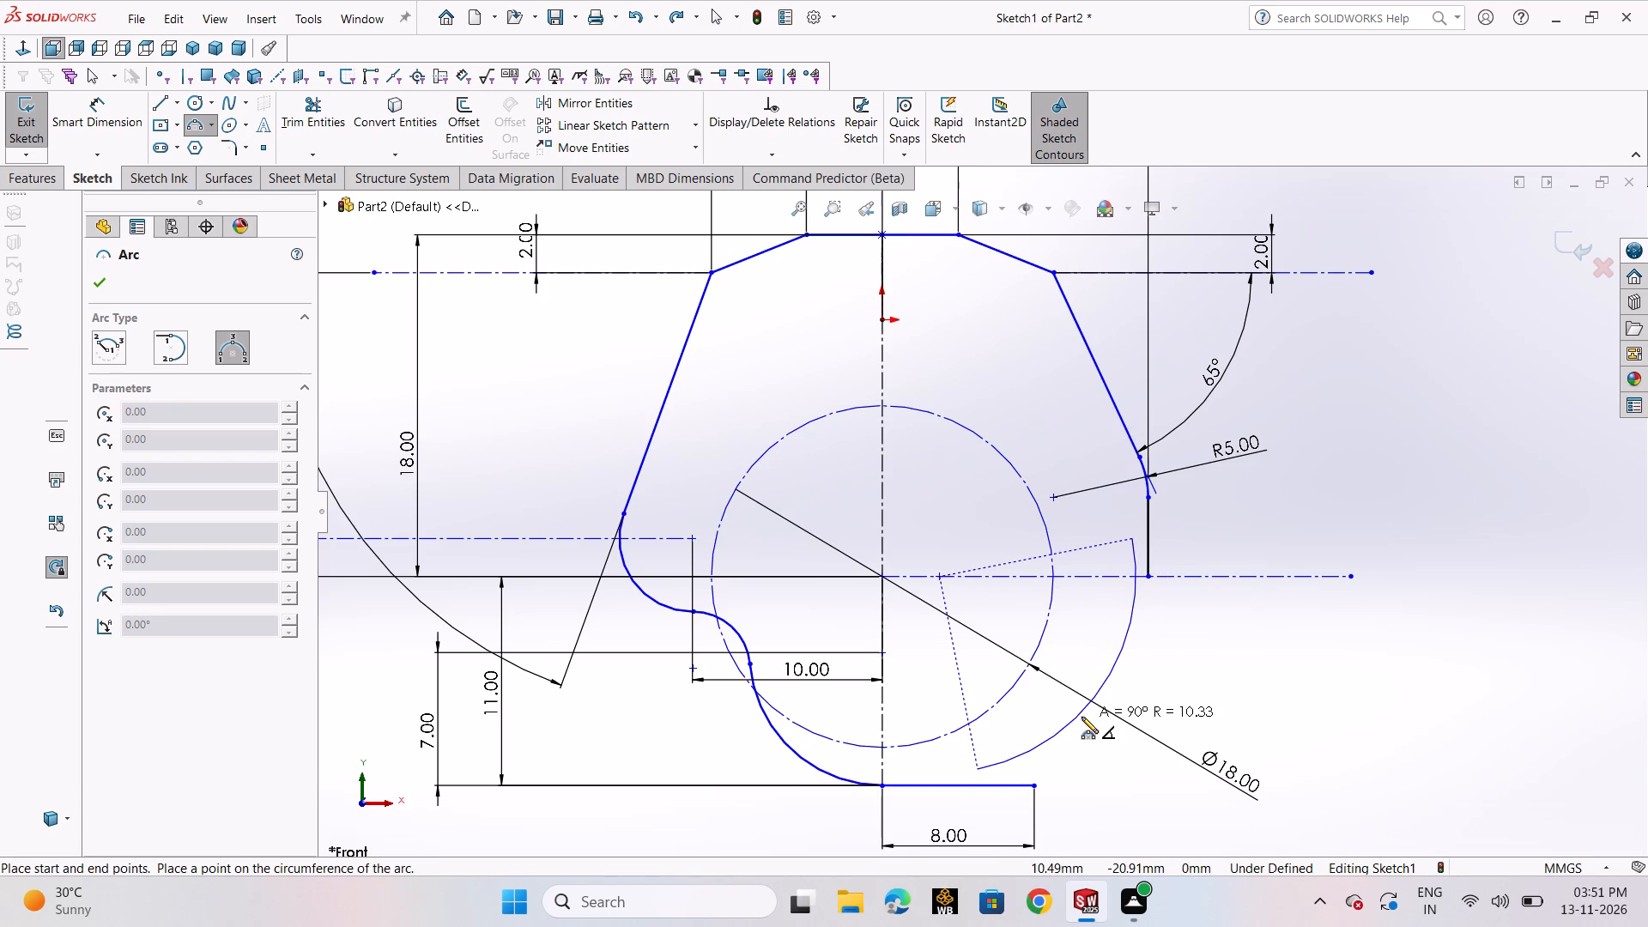
left_click(1081, 717)
right_click(1081, 717)
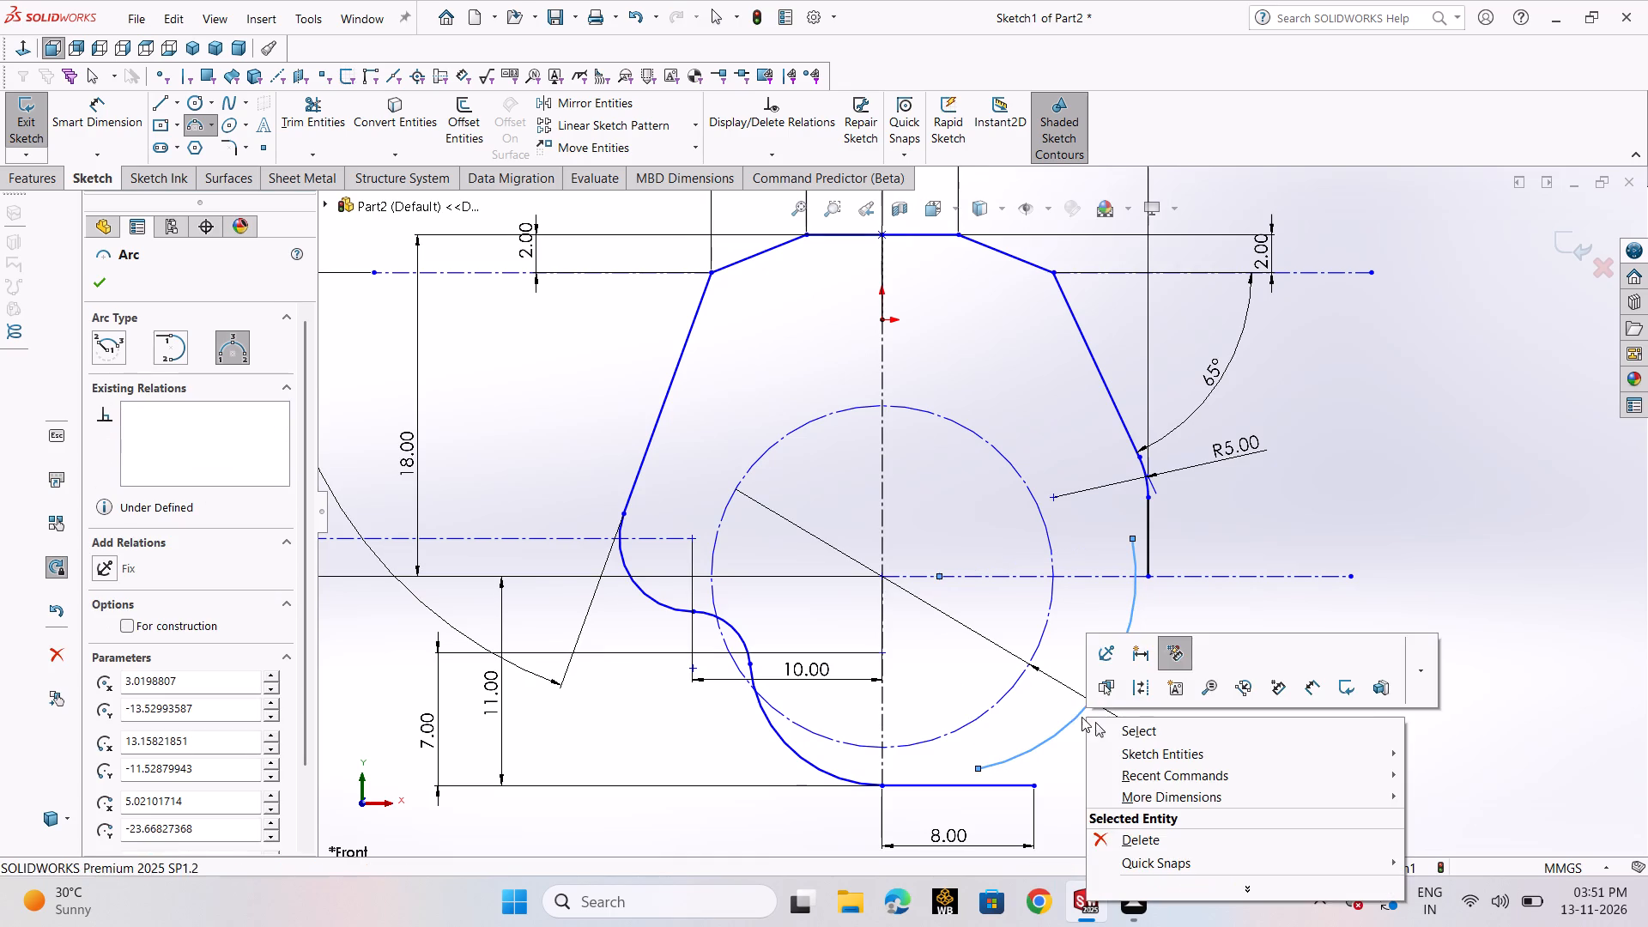
left_click(1094, 725)
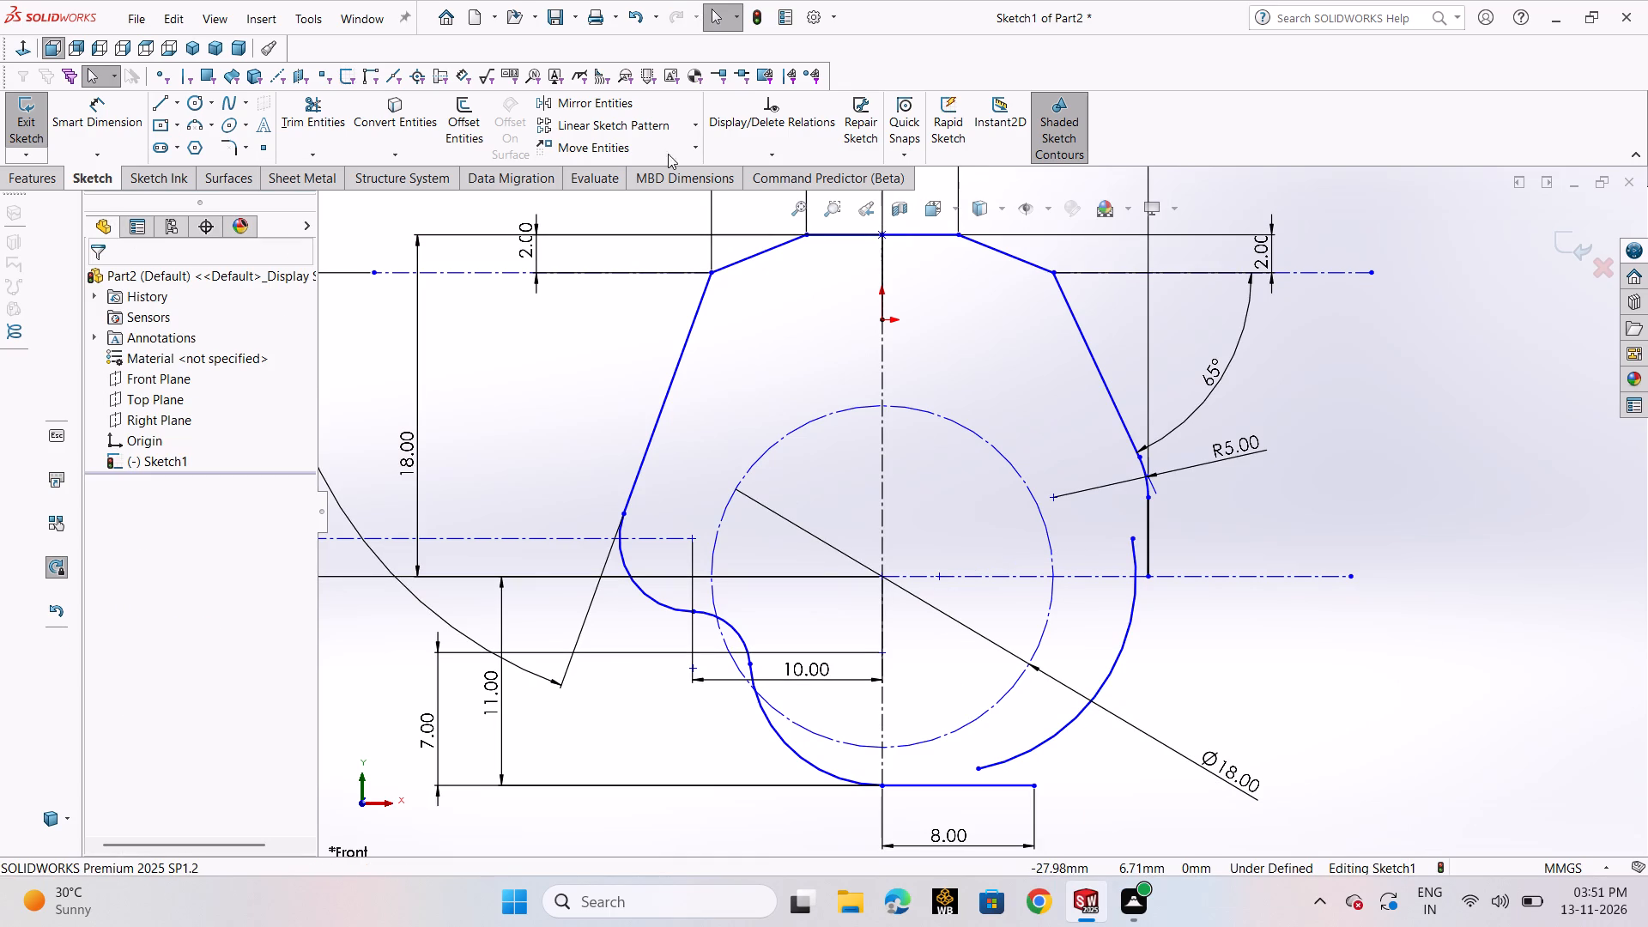
Add a Tangent relation between the new lower-right arc and the short vertical line below the R5 arc.
left_click(794, 154)
left_click(811, 197)
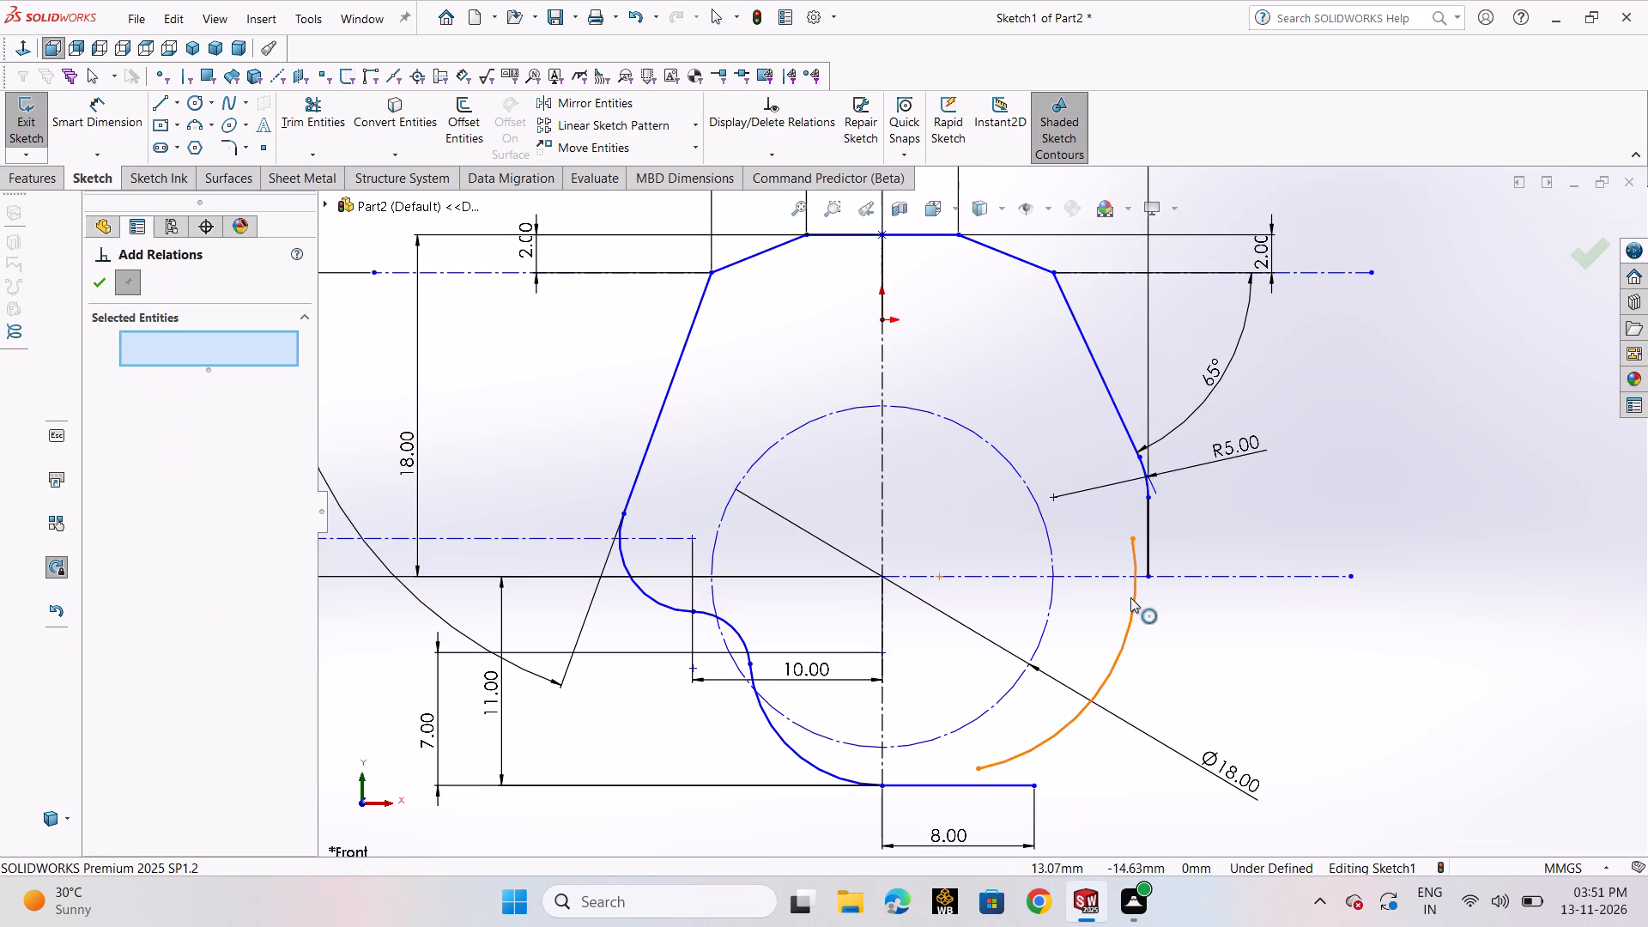
left_click(1130, 597)
left_click(1144, 557)
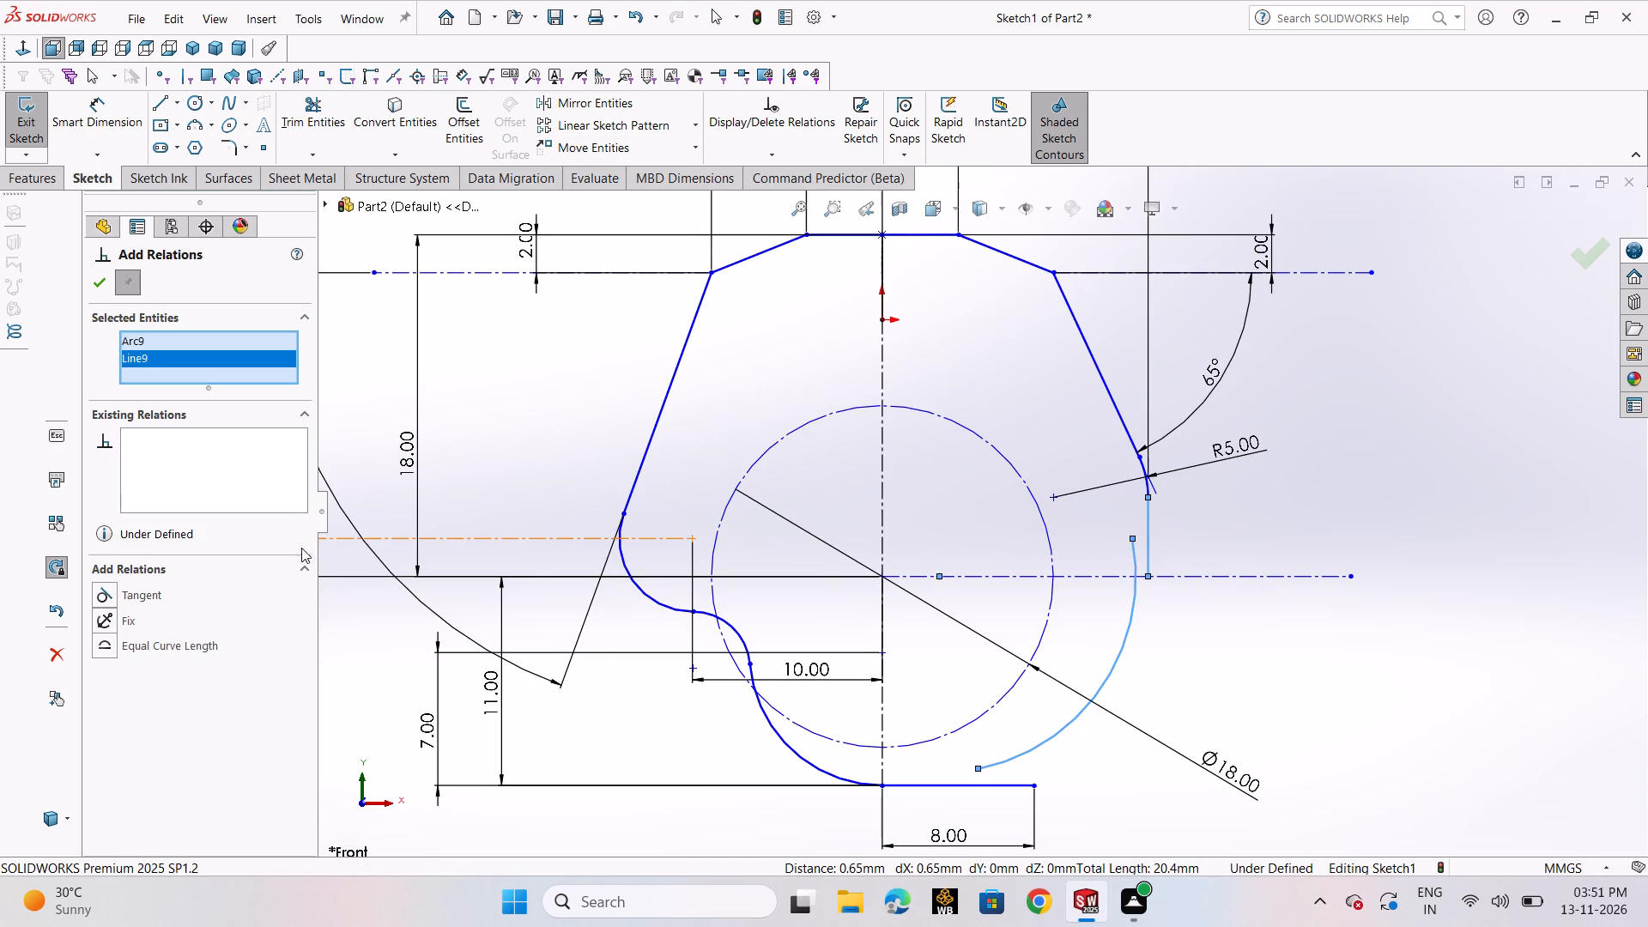
left_click(138, 592)
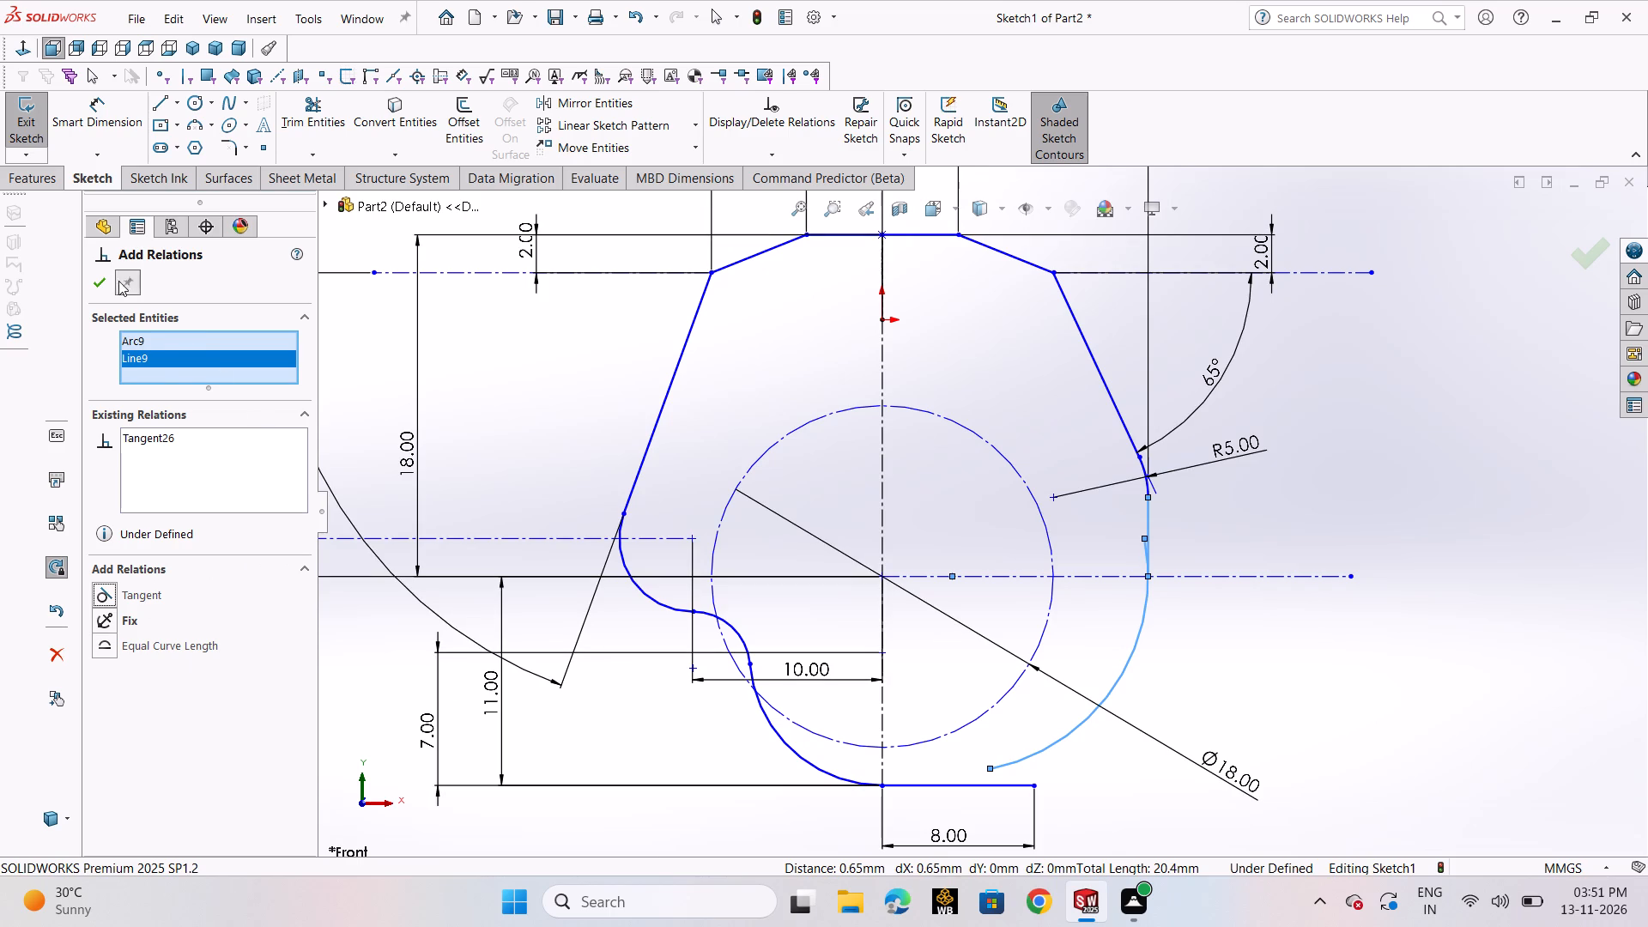
left_click(106, 281)
left_click(1268, 689)
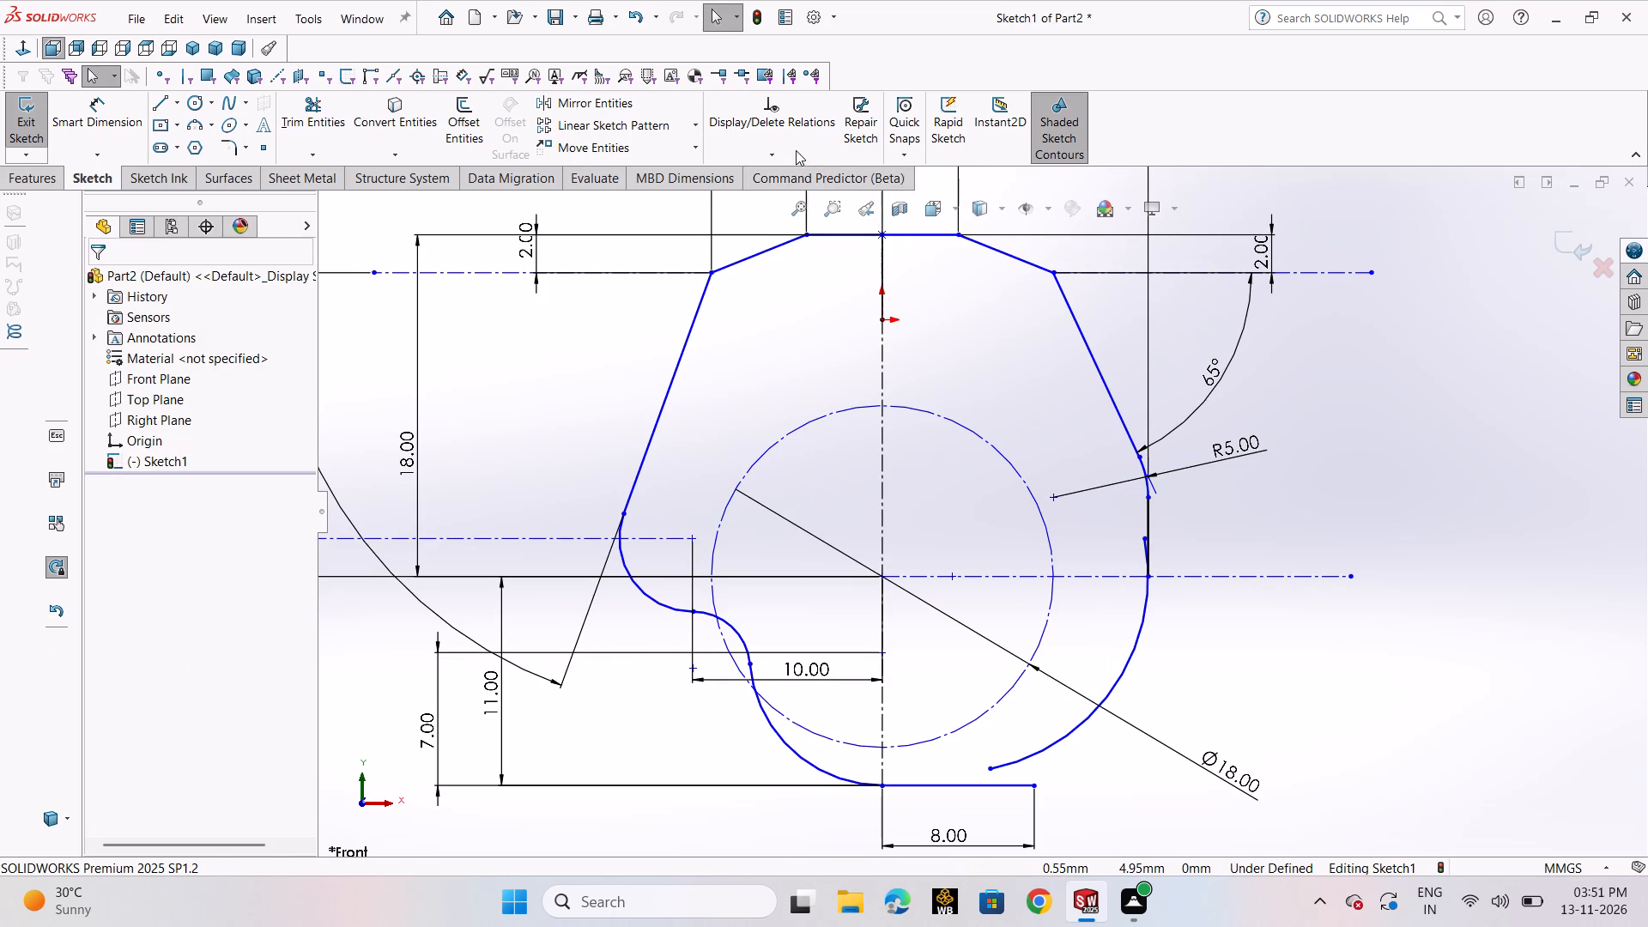
Add a Tangent relation between the lower-right arc and the 8 mm horizontal bottom line.
left_click(796, 150)
left_click(797, 198)
left_click(996, 766)
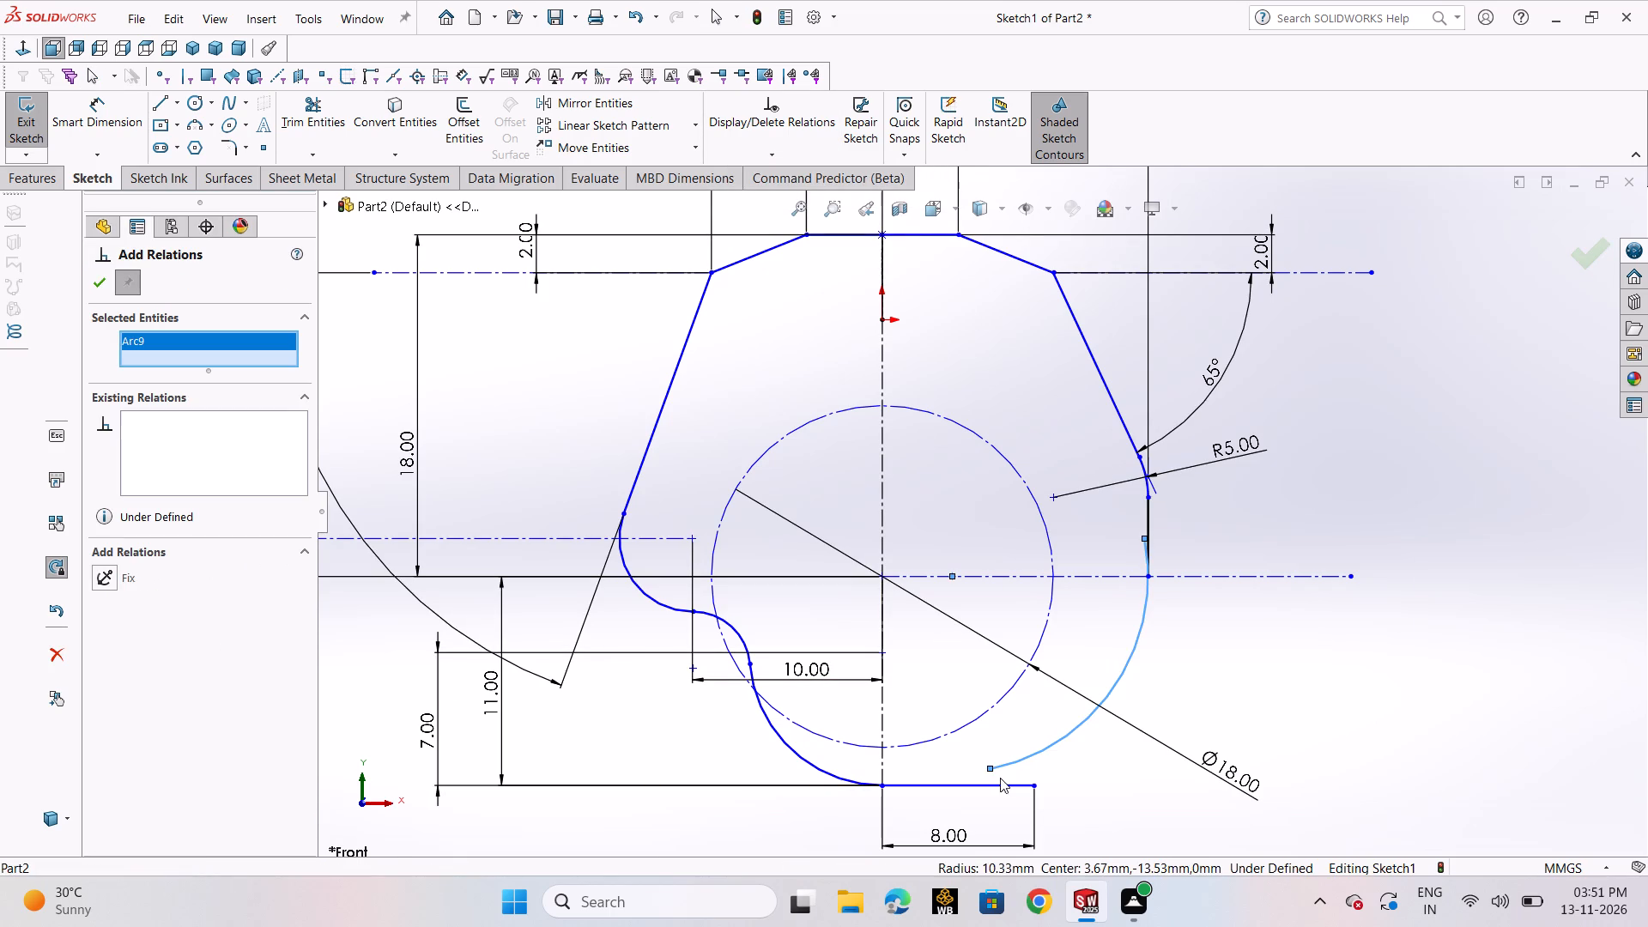
left_click(1005, 785)
left_click(124, 591)
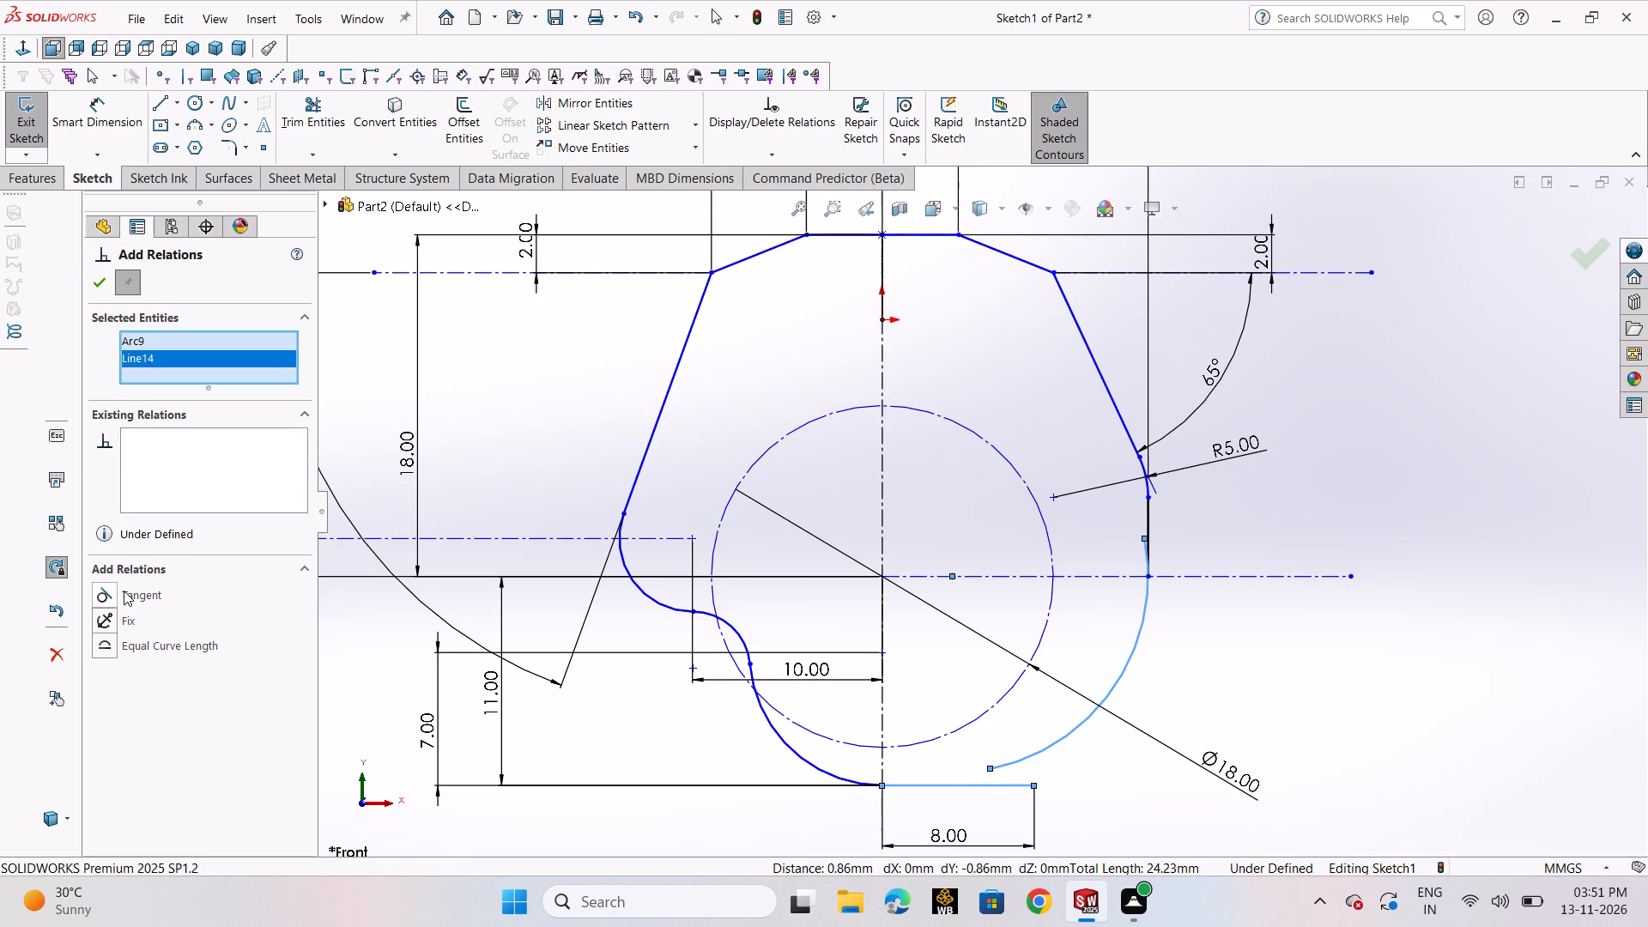
left_click(97, 281)
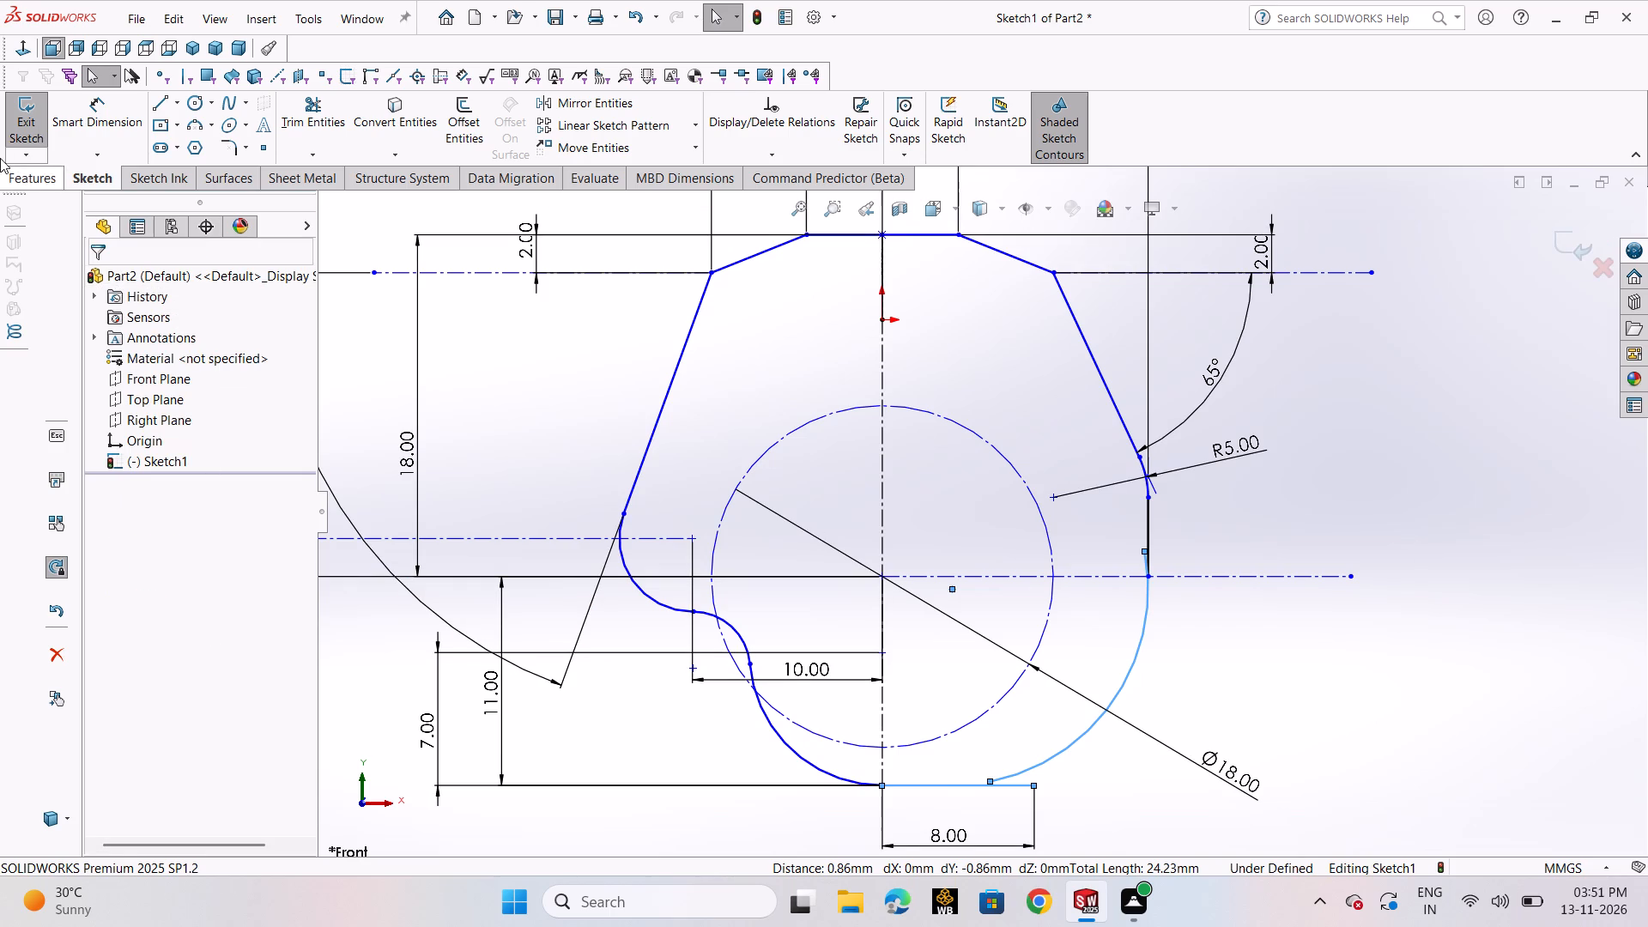
Dimension the lower-right arc's radius, placing the dimension outside the profile.
left_click(112, 115)
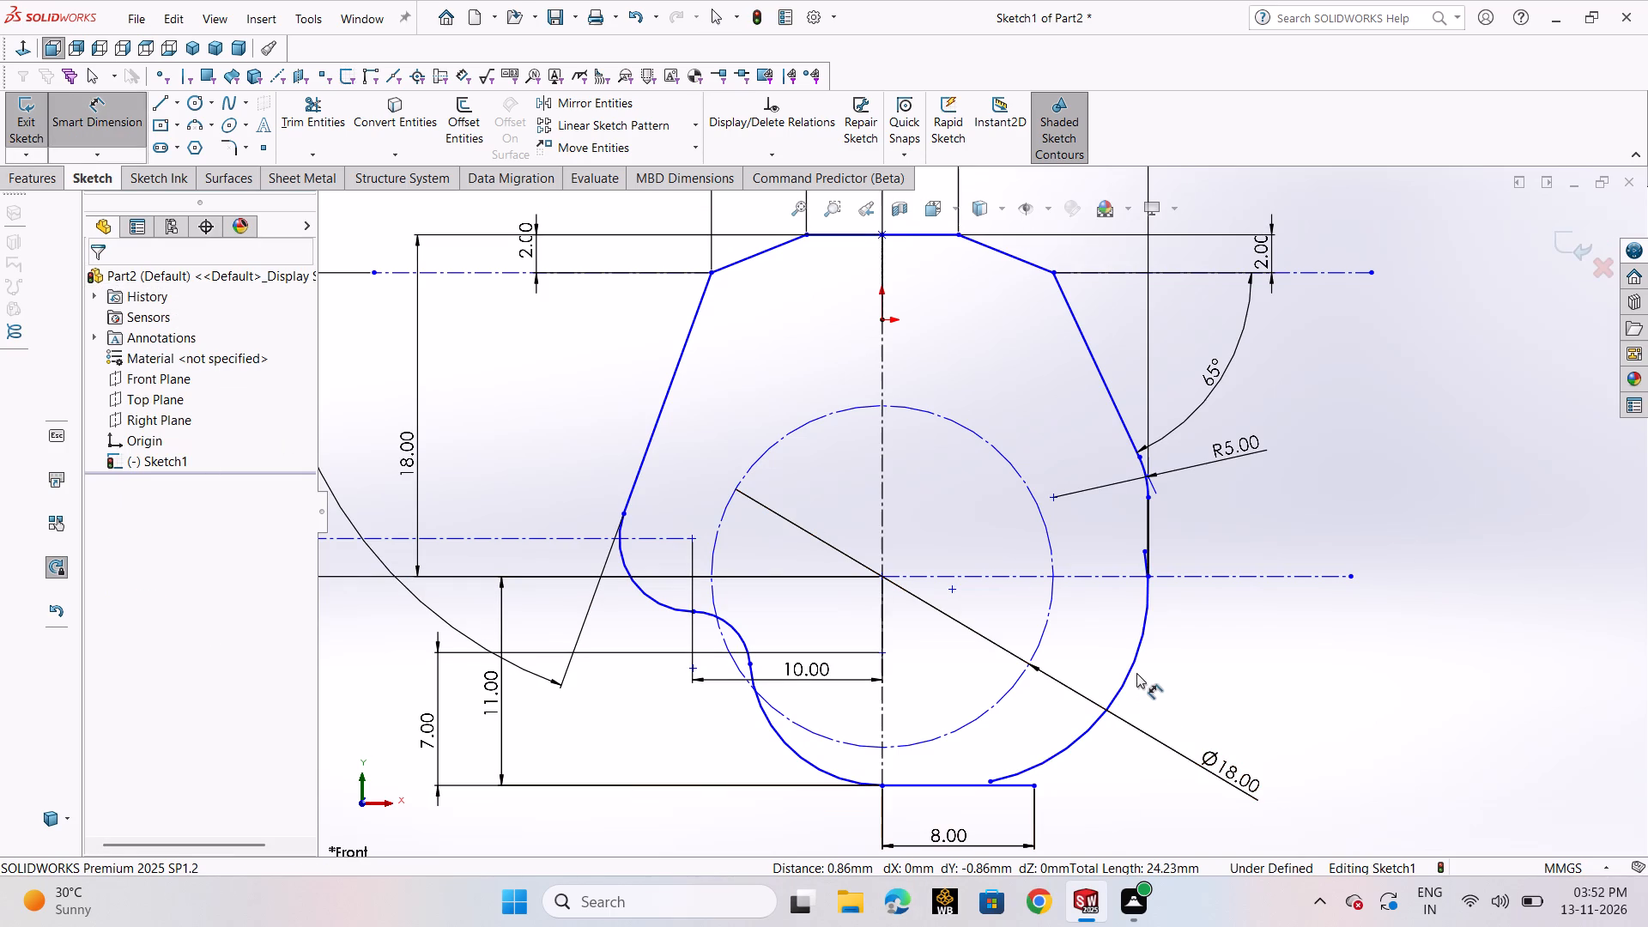
left_click(1133, 666)
left_click(1194, 708)
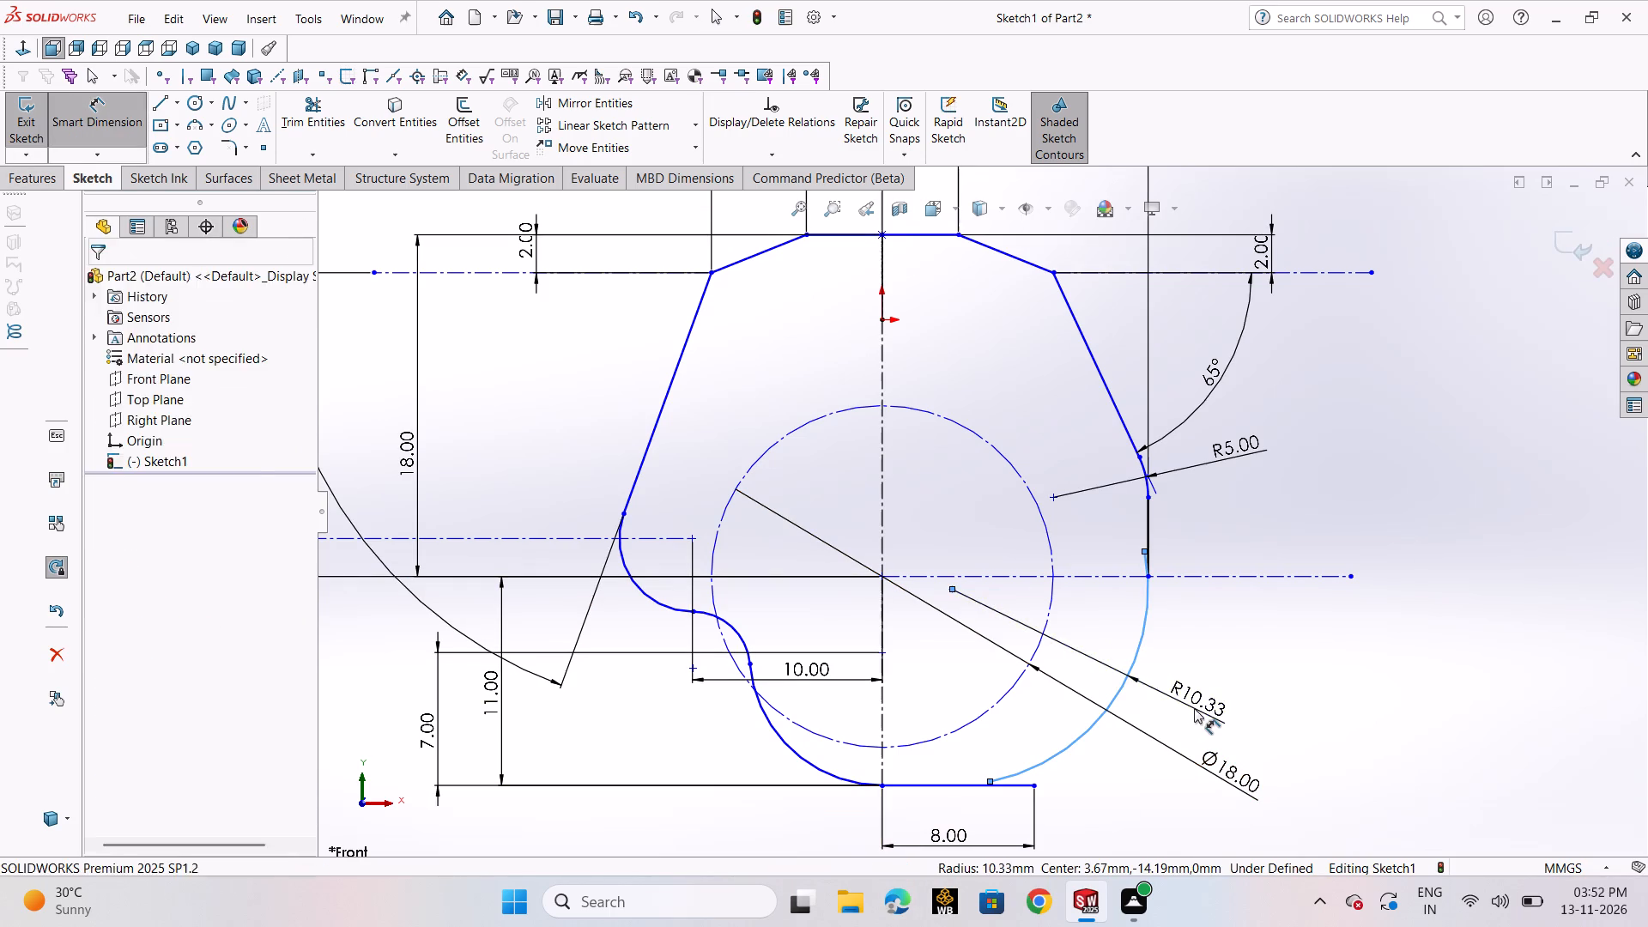
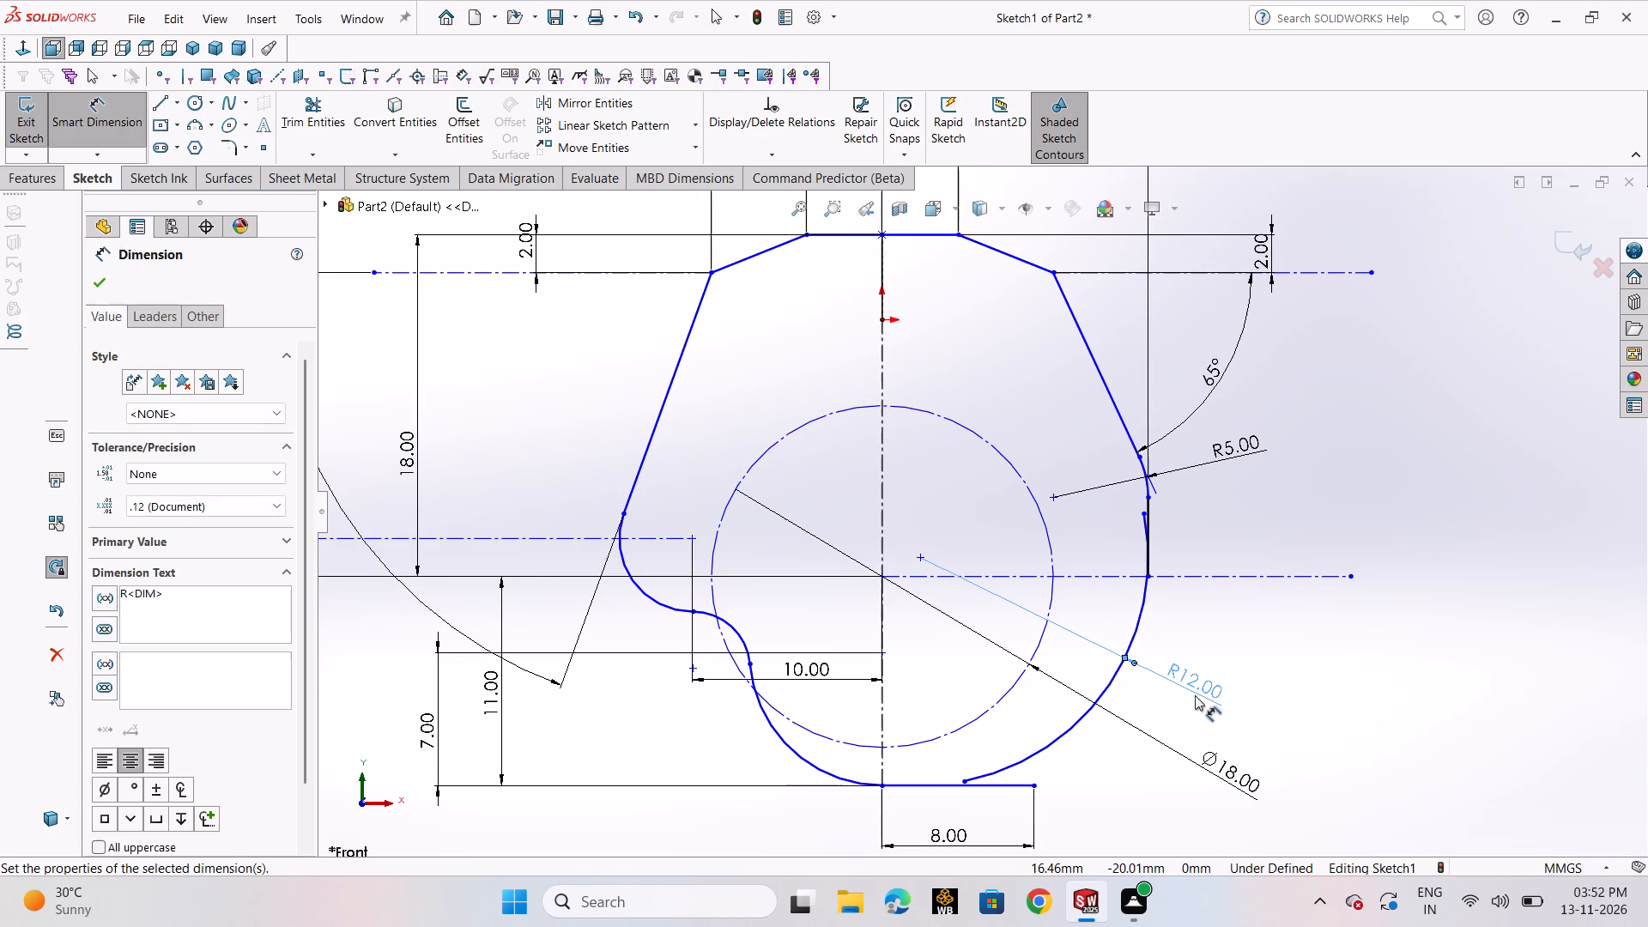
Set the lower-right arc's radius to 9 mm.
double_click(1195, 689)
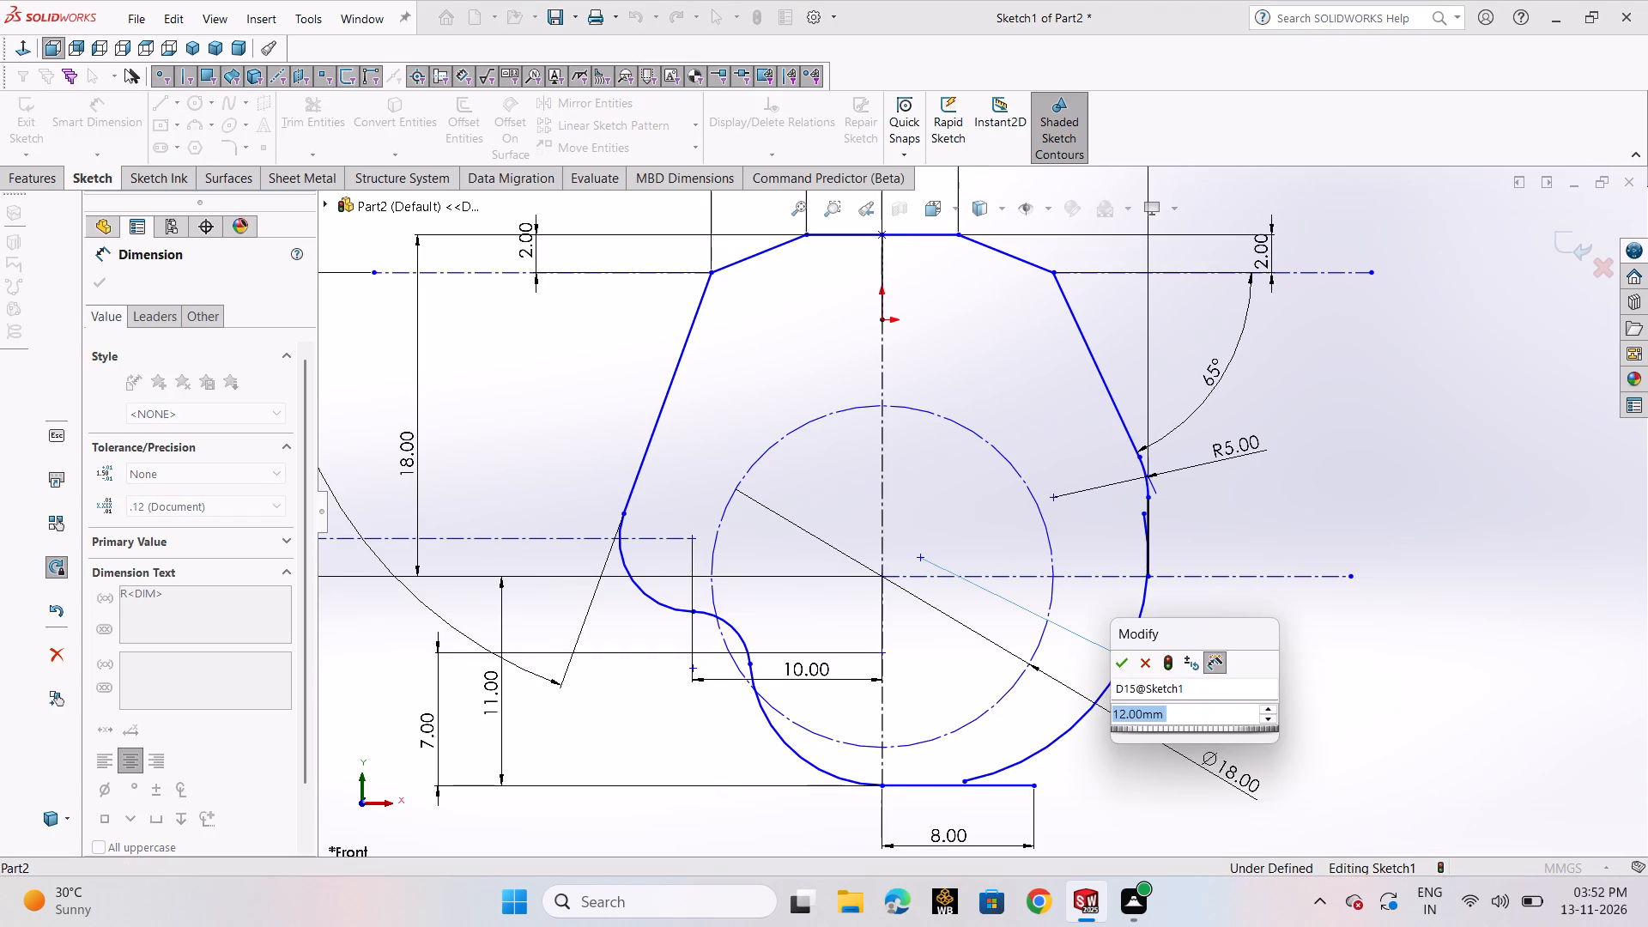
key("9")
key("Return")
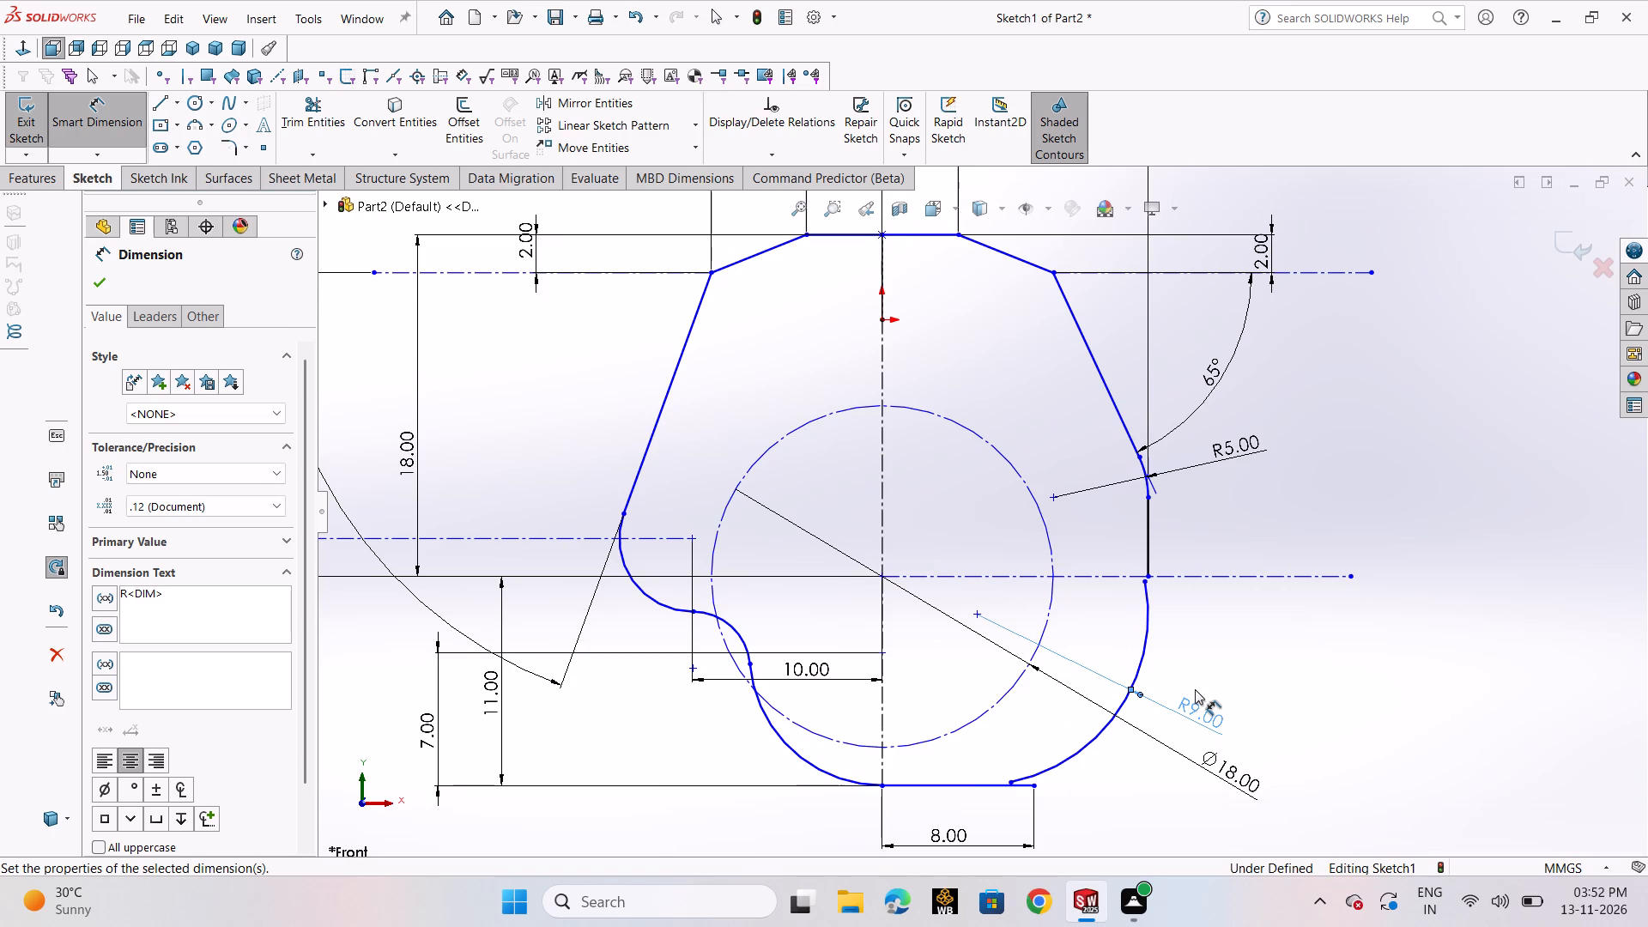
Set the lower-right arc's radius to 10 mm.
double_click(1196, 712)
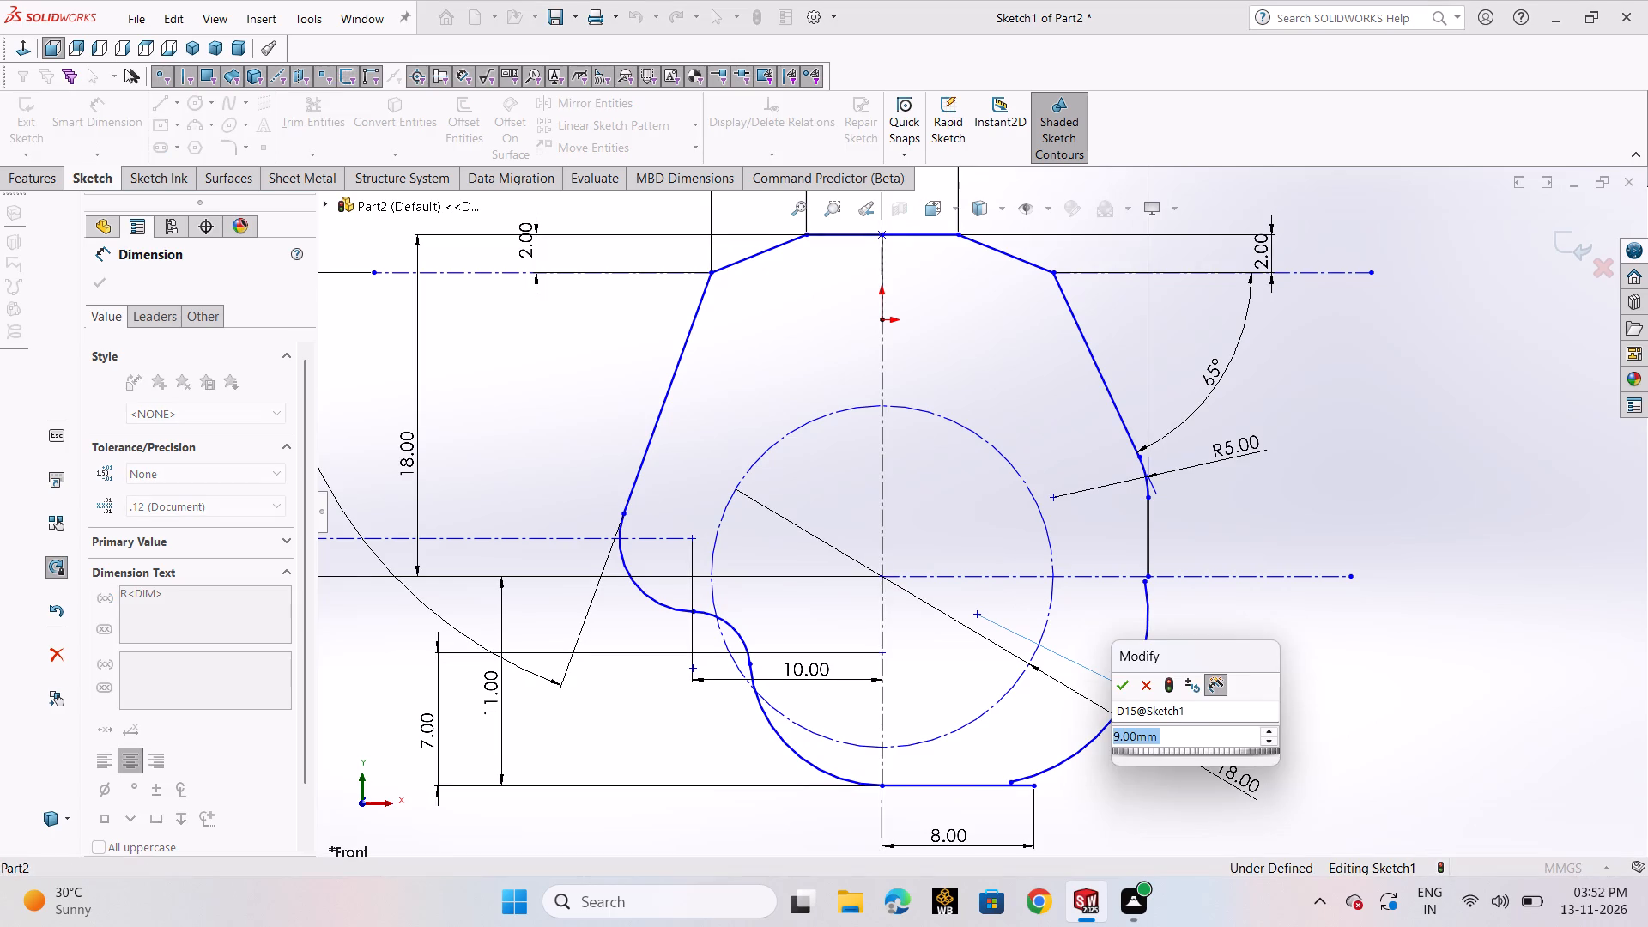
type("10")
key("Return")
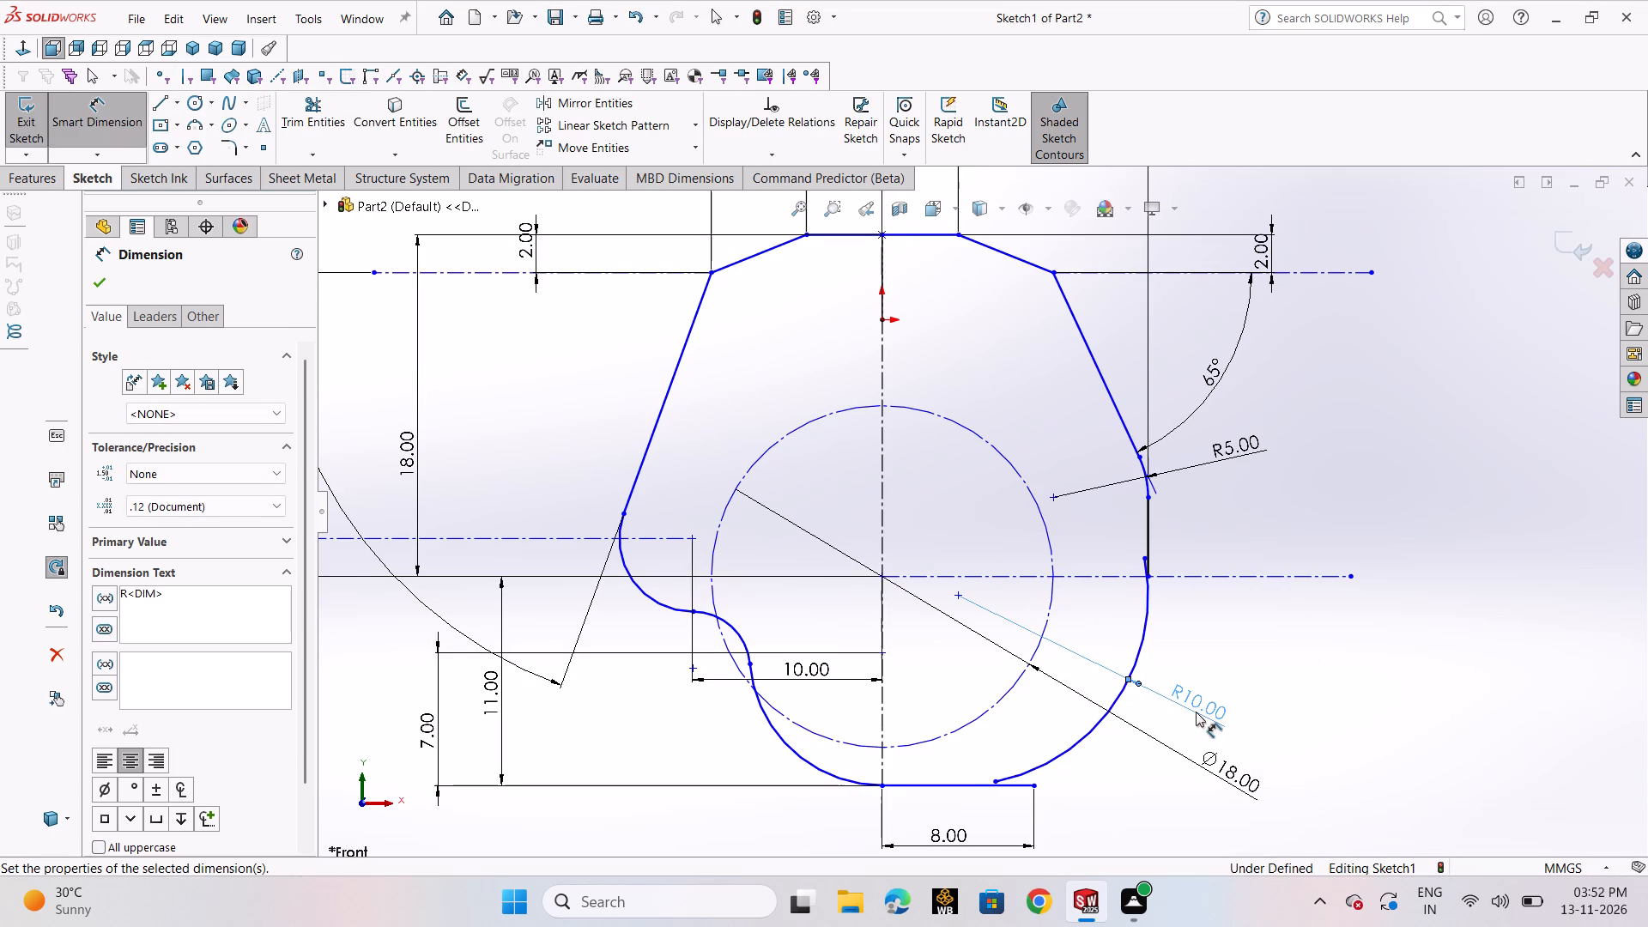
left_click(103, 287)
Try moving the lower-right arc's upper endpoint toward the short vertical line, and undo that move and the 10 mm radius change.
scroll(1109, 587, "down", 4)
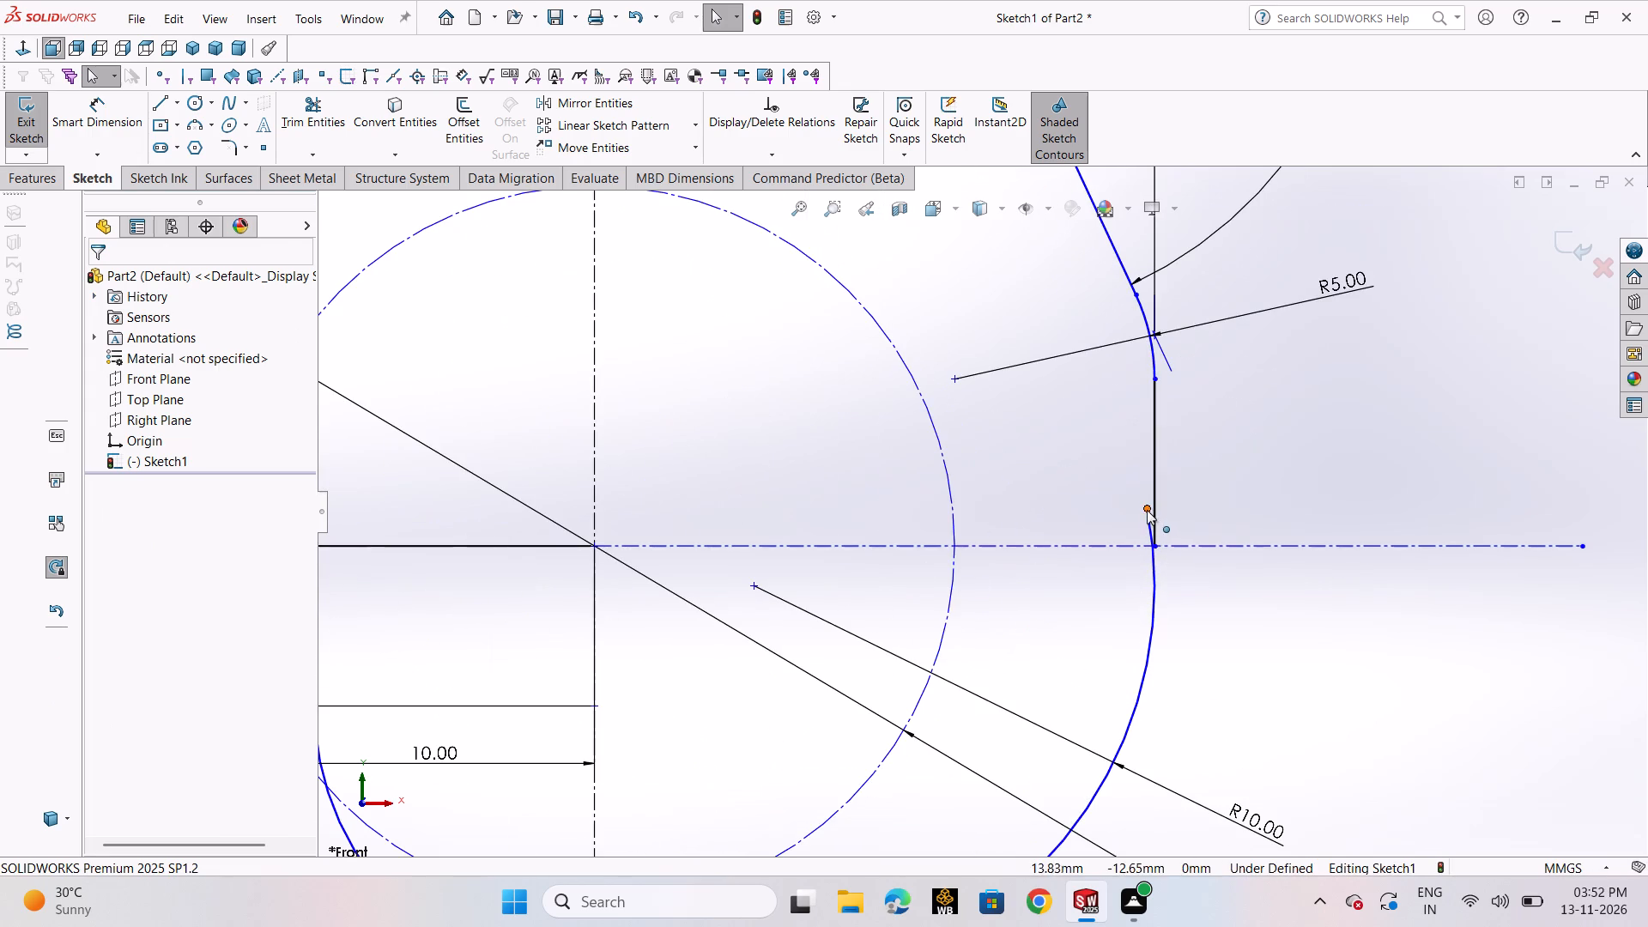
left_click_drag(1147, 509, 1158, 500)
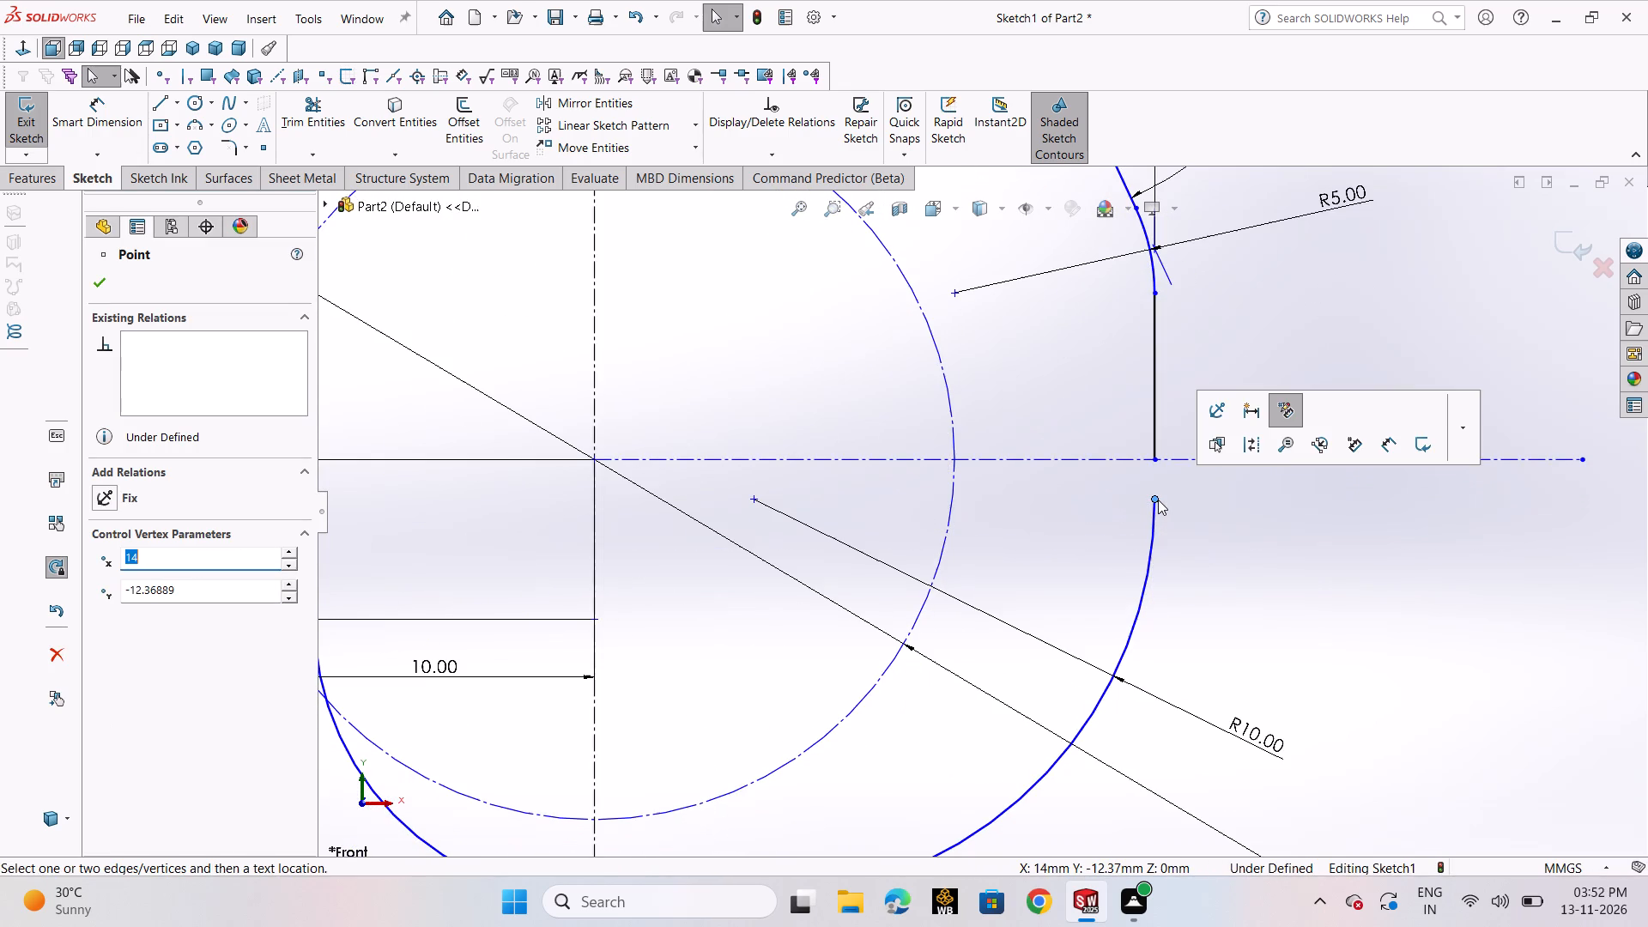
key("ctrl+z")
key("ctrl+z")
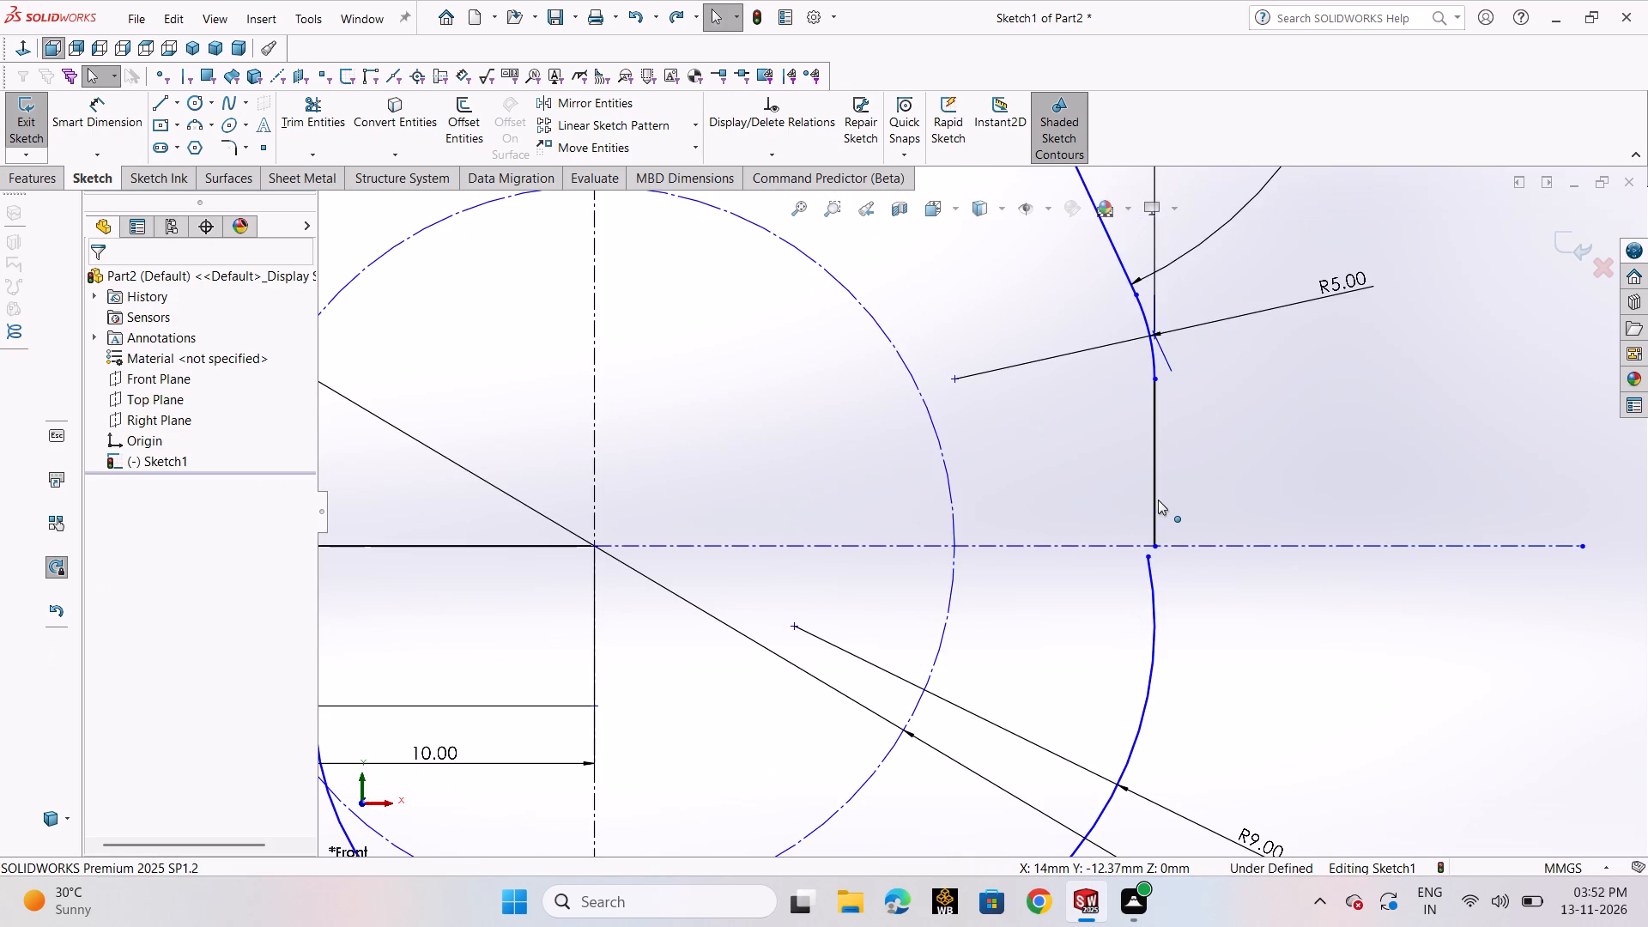
Set the lower-right arc's radius to 8 mm.
scroll(1164, 585, "up", 2)
scroll(1164, 718, "up", 1)
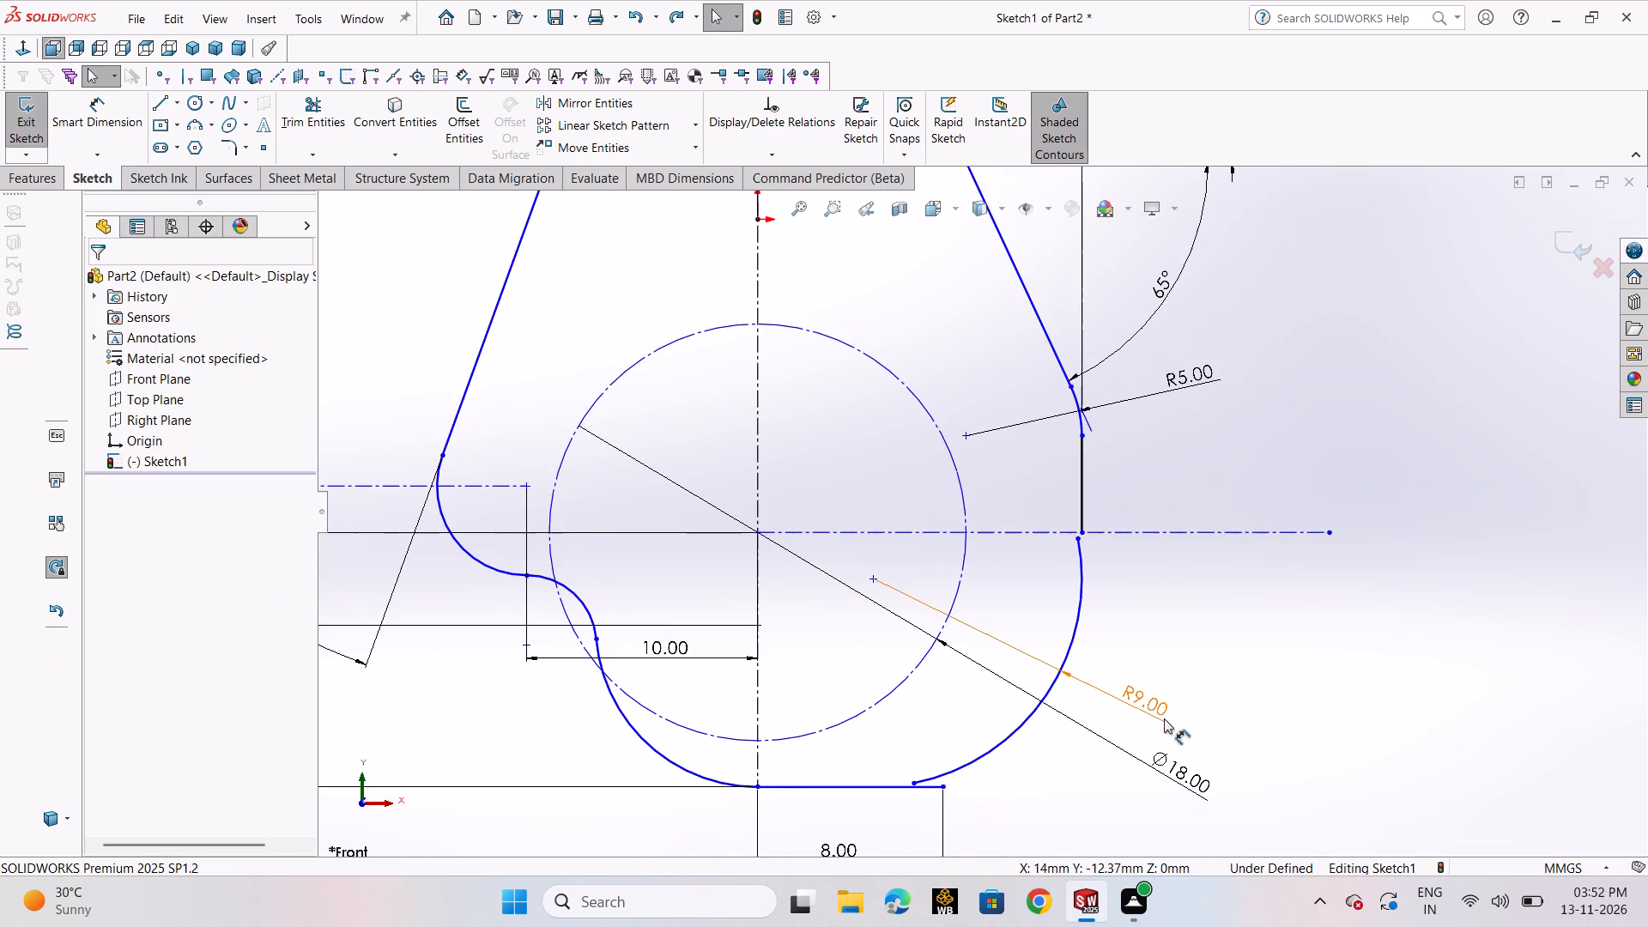
double_click(1152, 712)
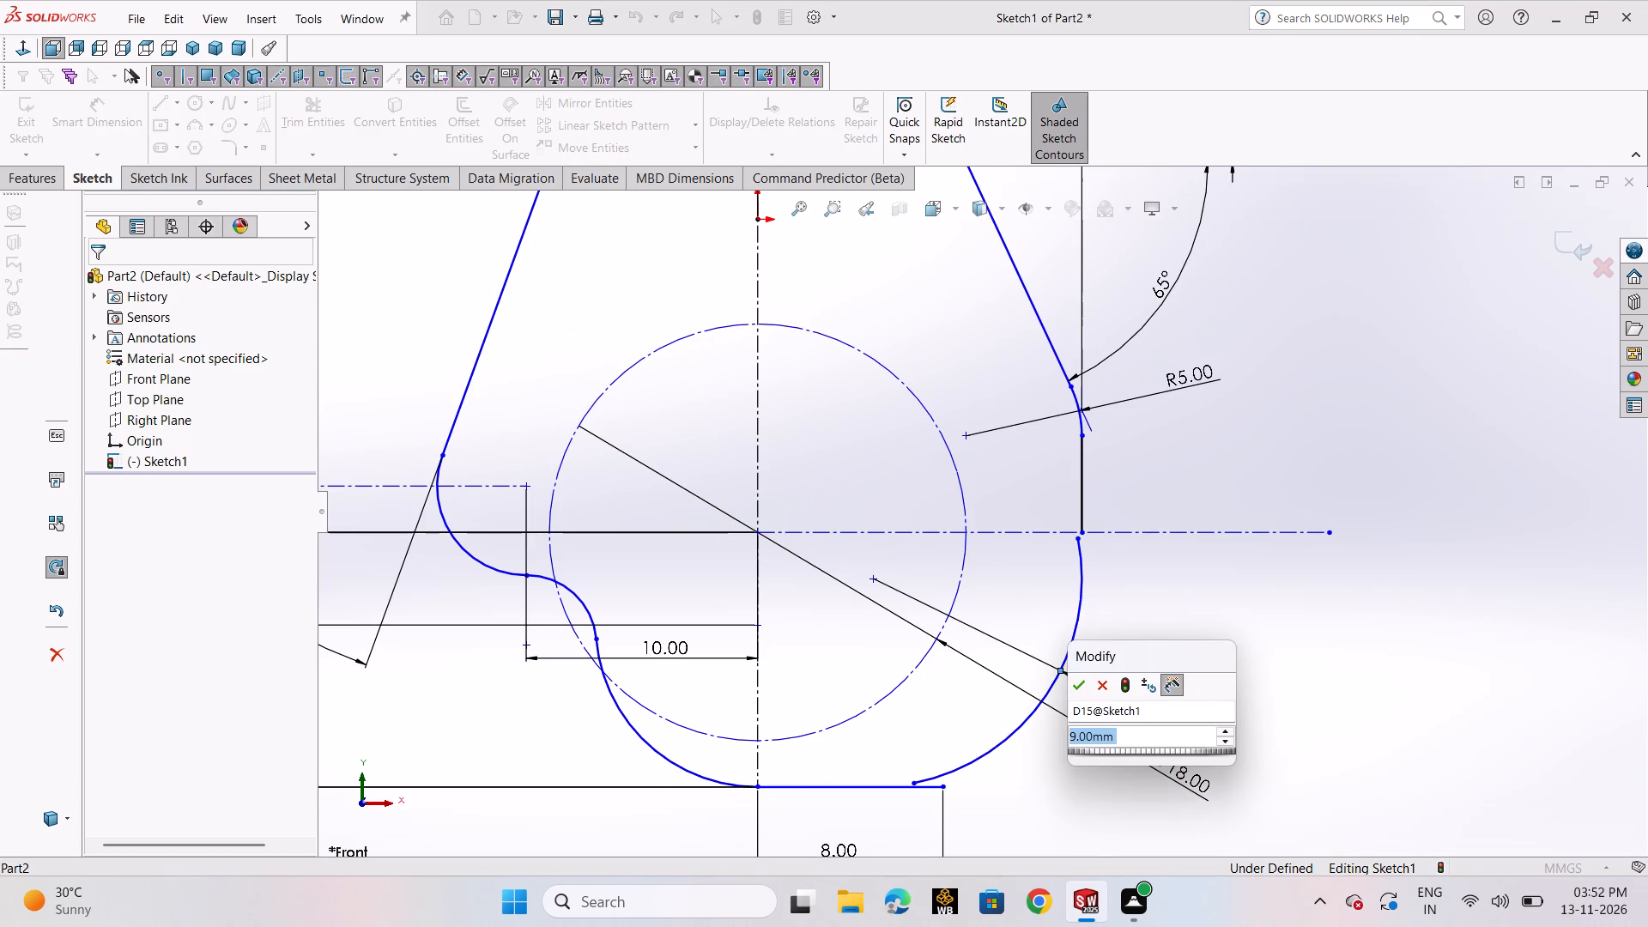
key("8")
key("Return")
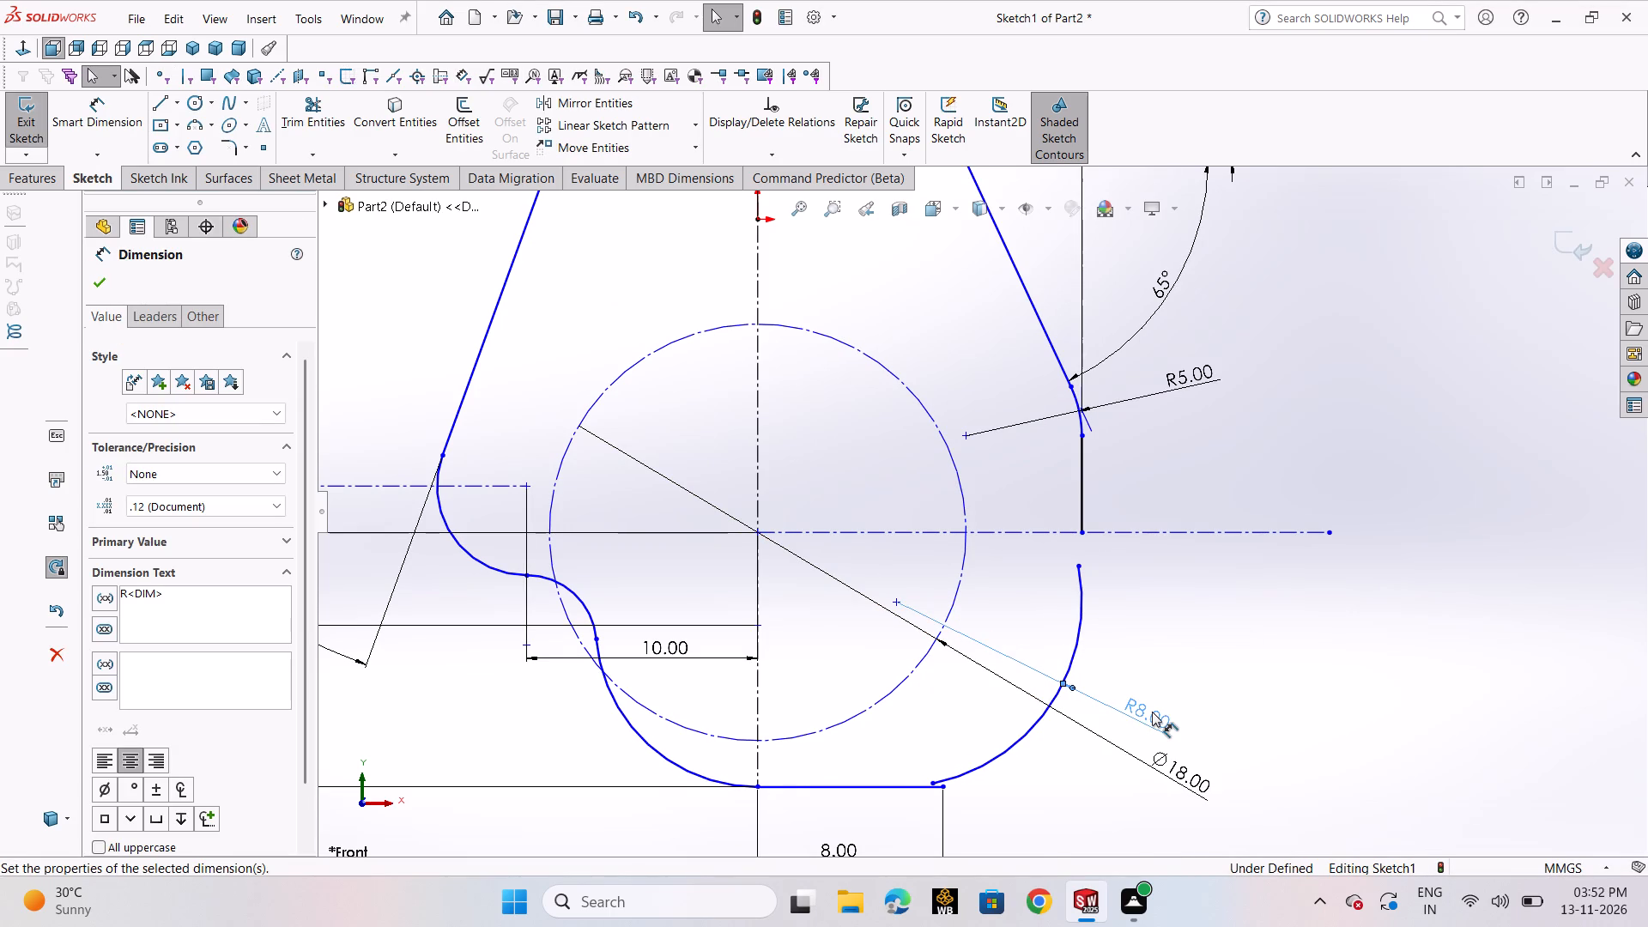
left_click(94, 283)
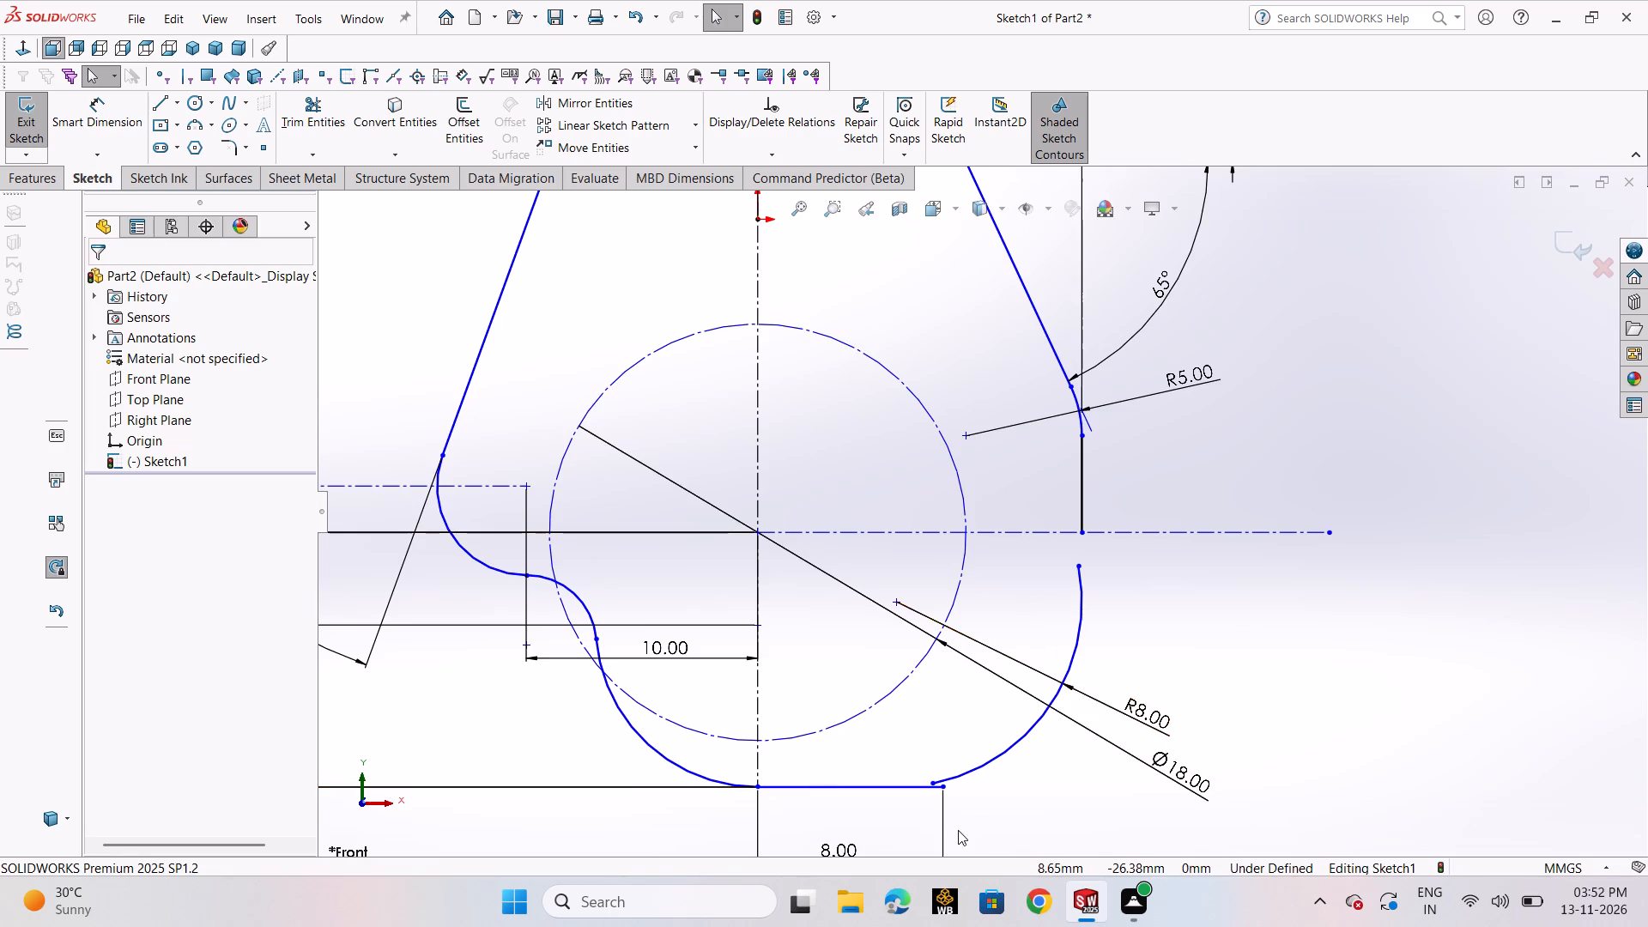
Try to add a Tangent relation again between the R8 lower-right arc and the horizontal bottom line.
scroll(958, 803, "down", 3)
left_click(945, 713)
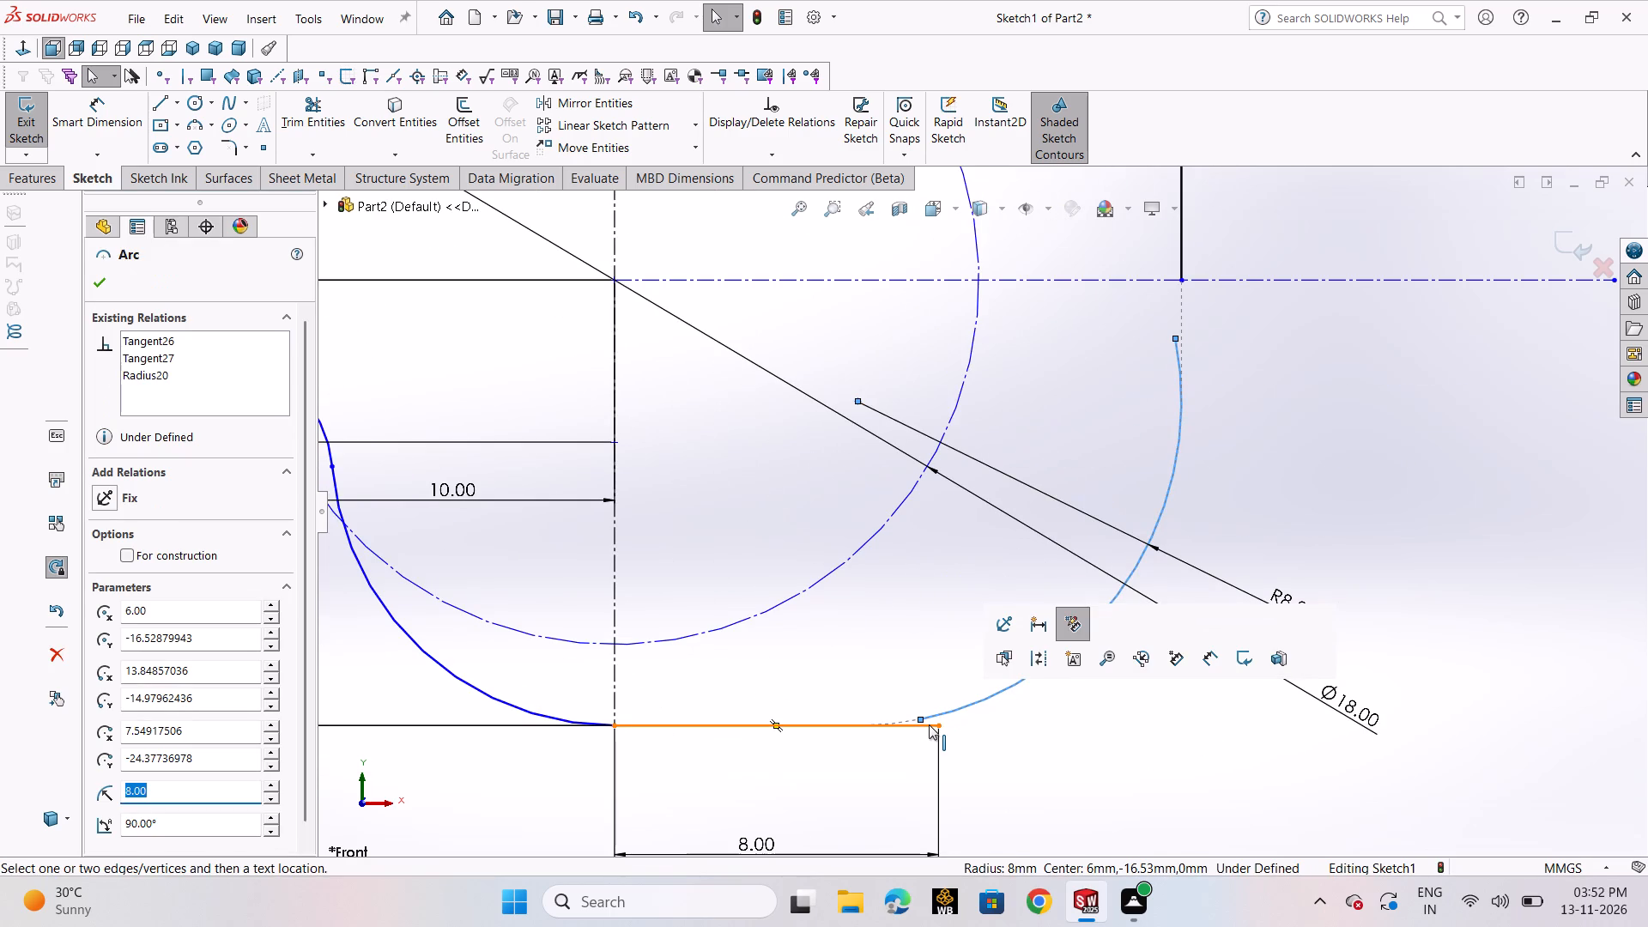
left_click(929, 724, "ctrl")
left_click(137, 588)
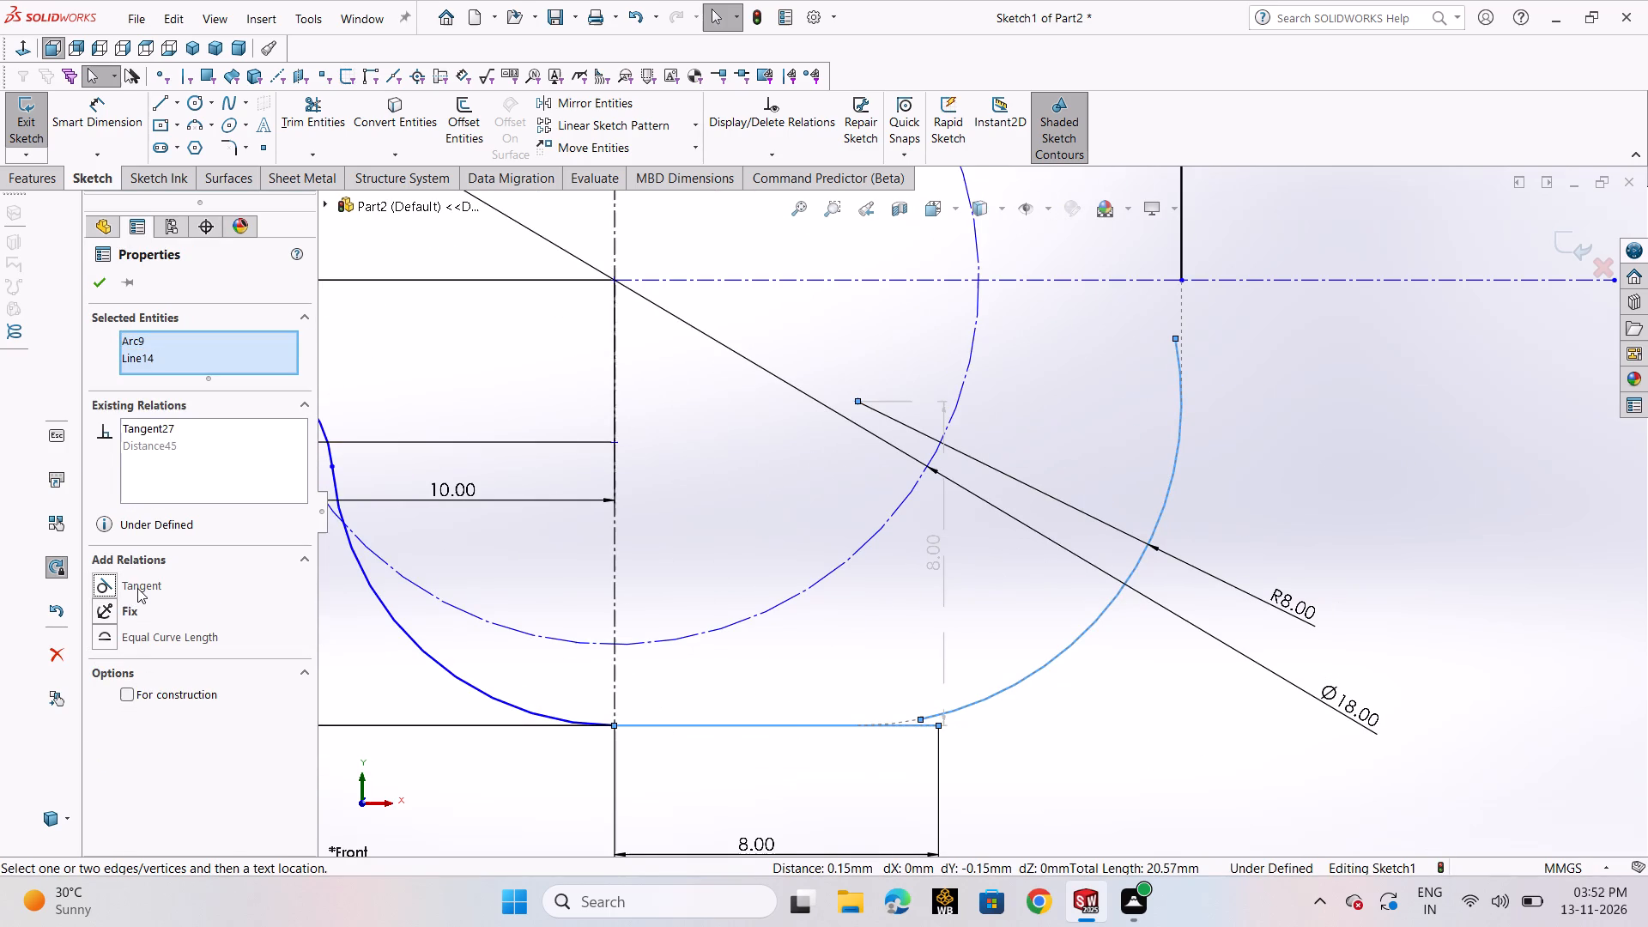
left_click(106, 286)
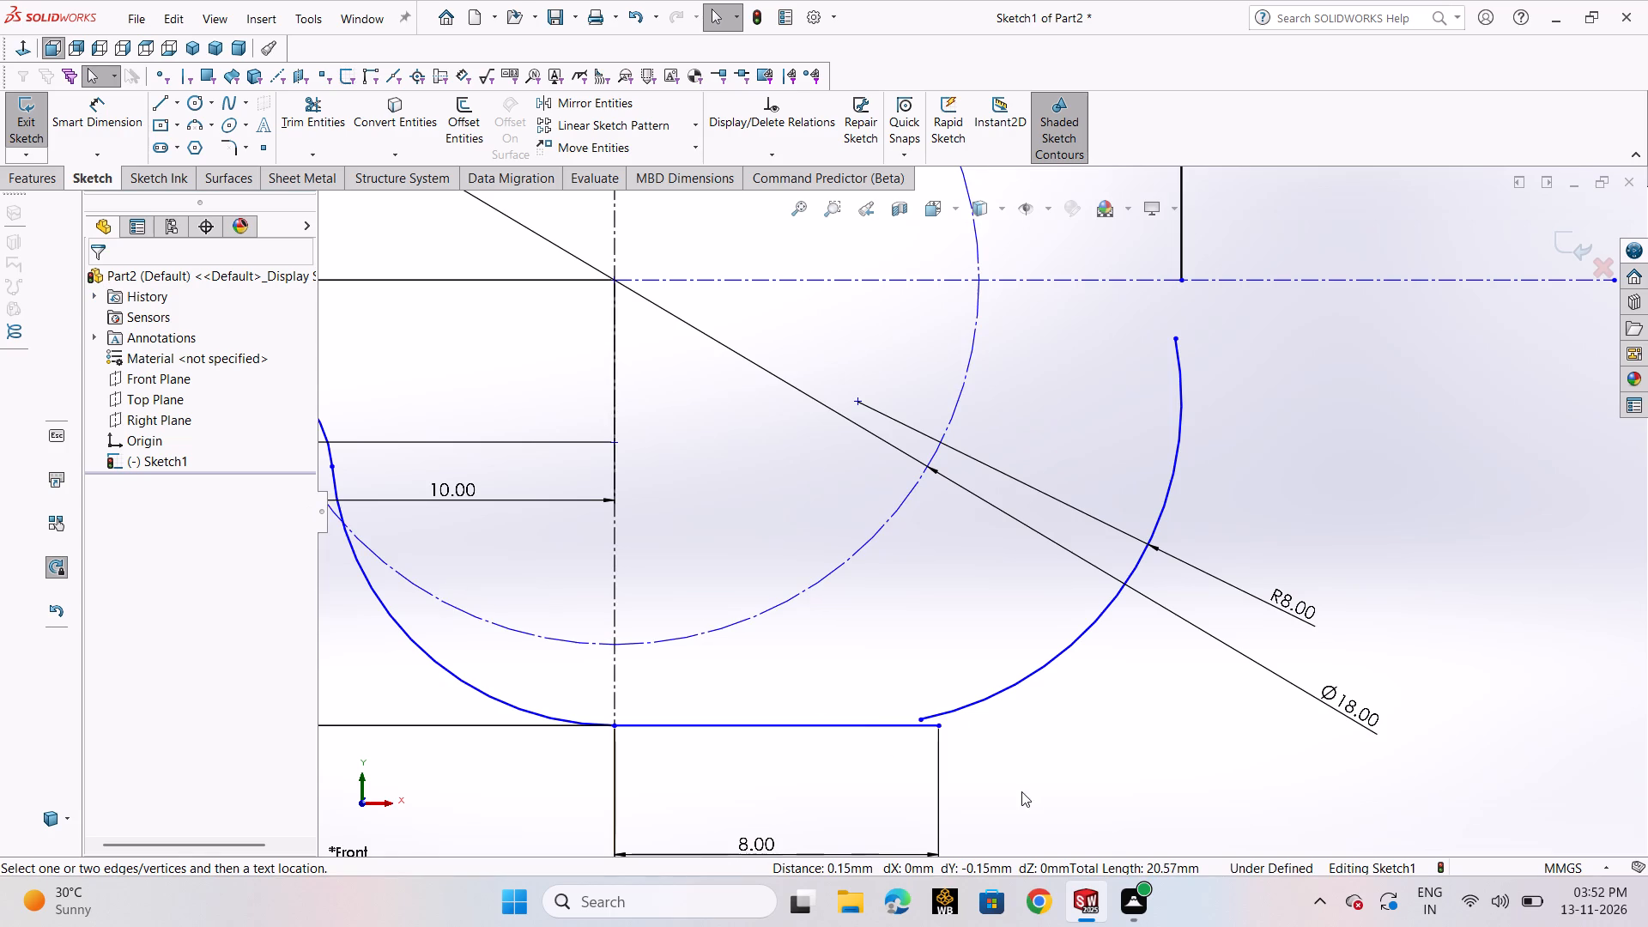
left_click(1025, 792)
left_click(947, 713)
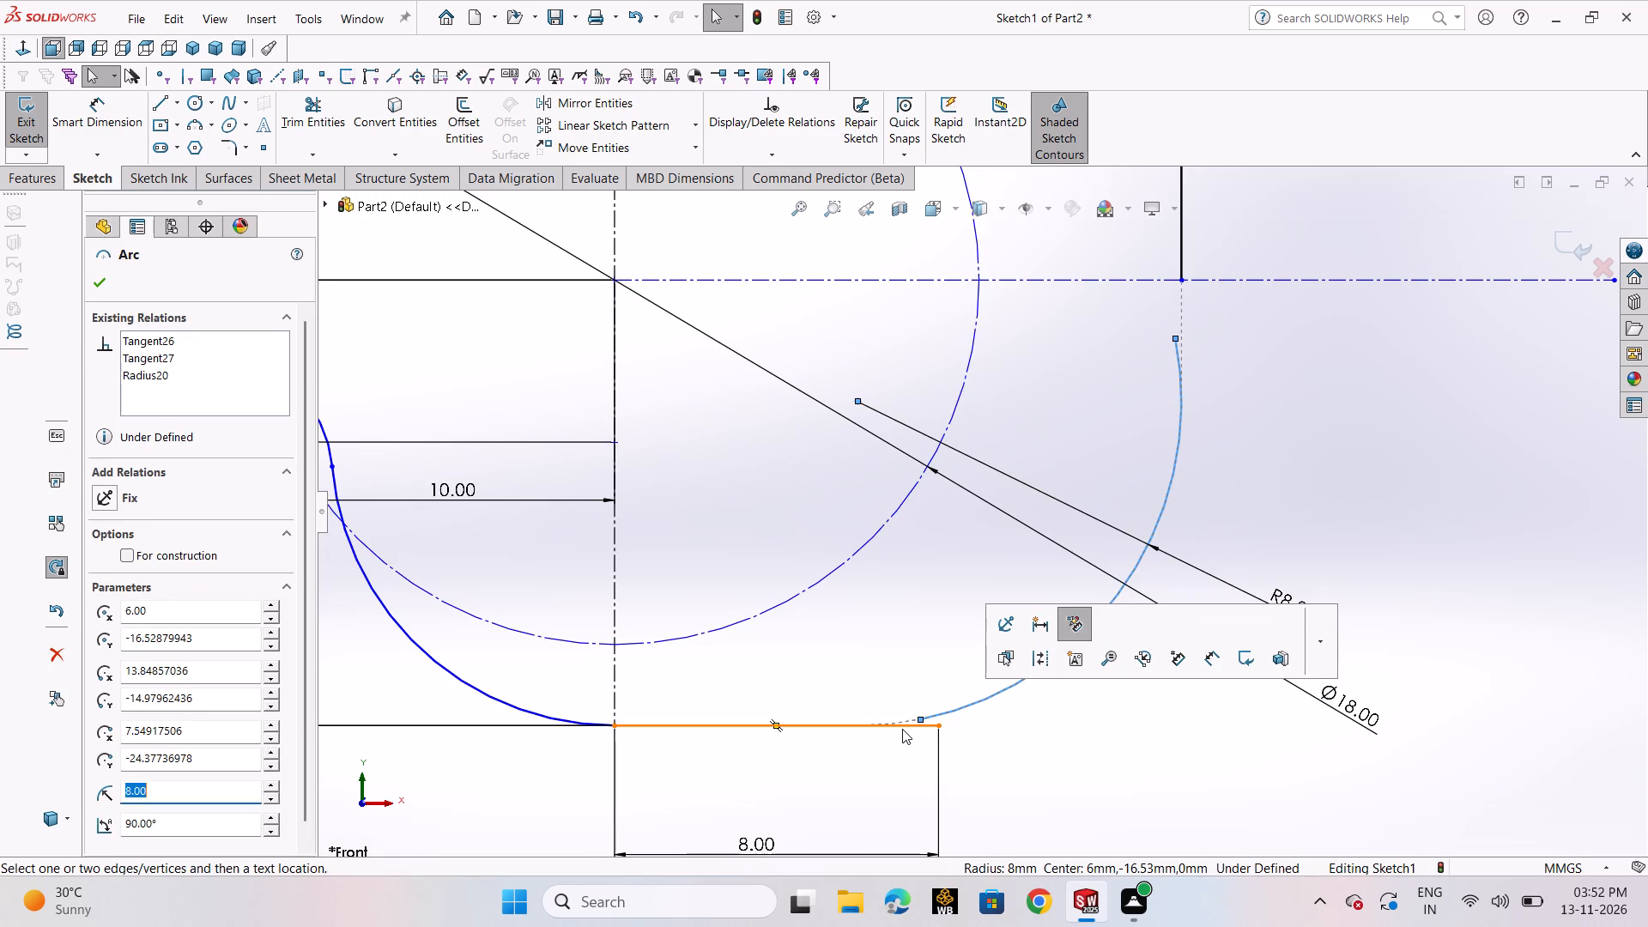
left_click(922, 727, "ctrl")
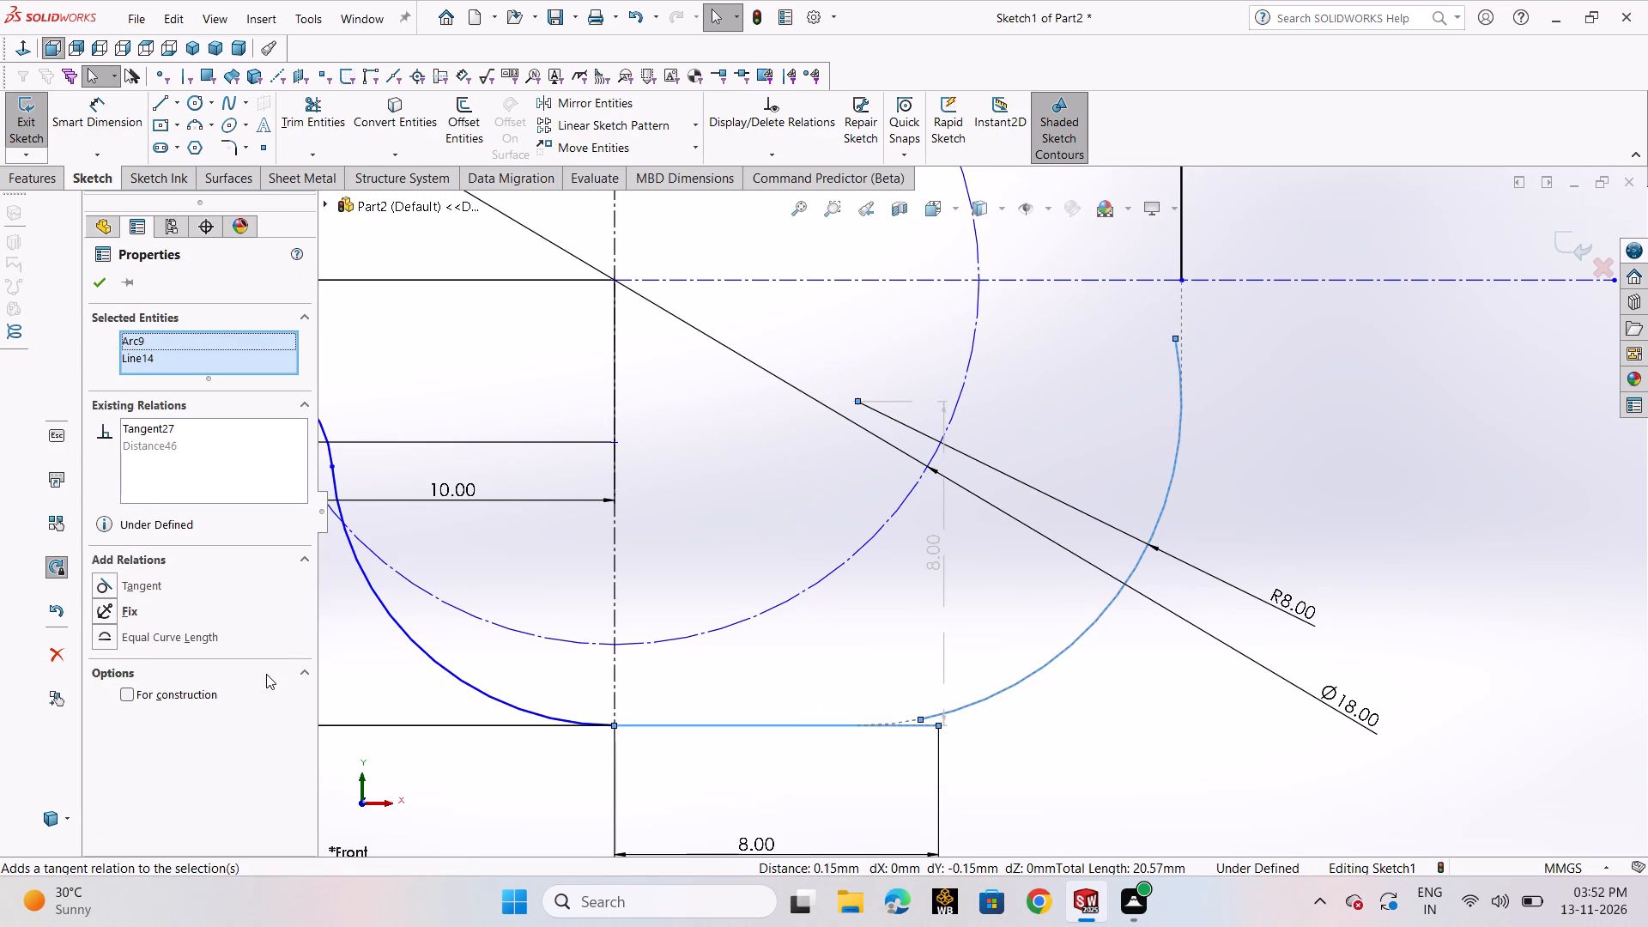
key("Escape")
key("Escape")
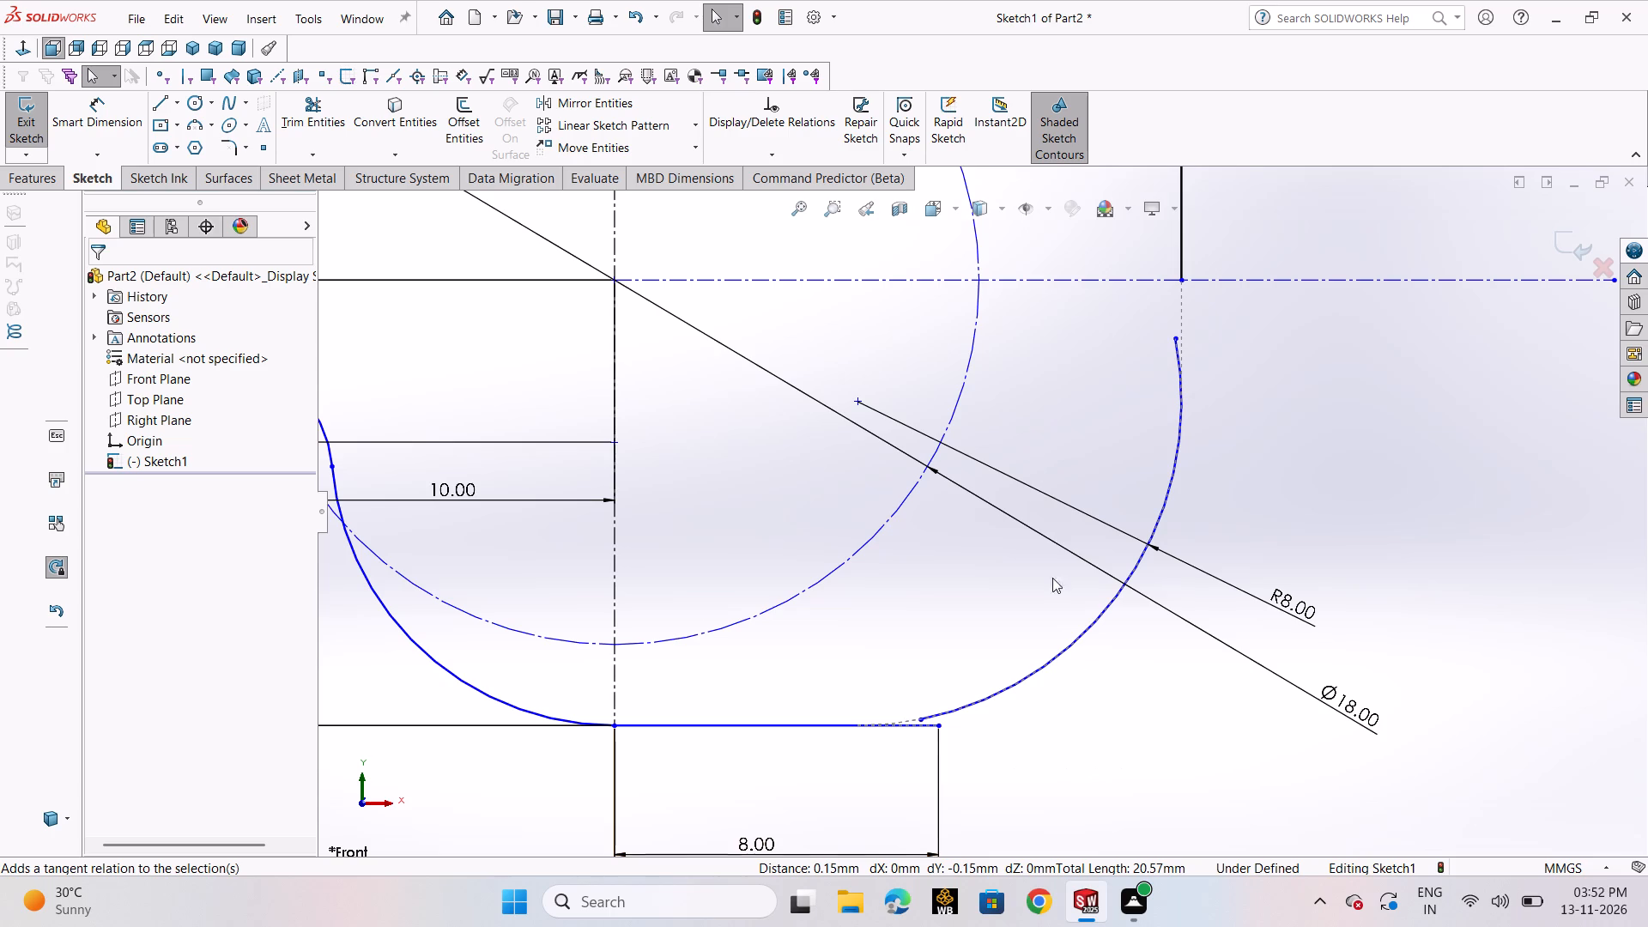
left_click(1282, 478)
Extend the R8 arc's lower endpoint along its curve until it meets the bottom line at the tangency point.
left_click(966, 706)
scroll(947, 734, "down", 2)
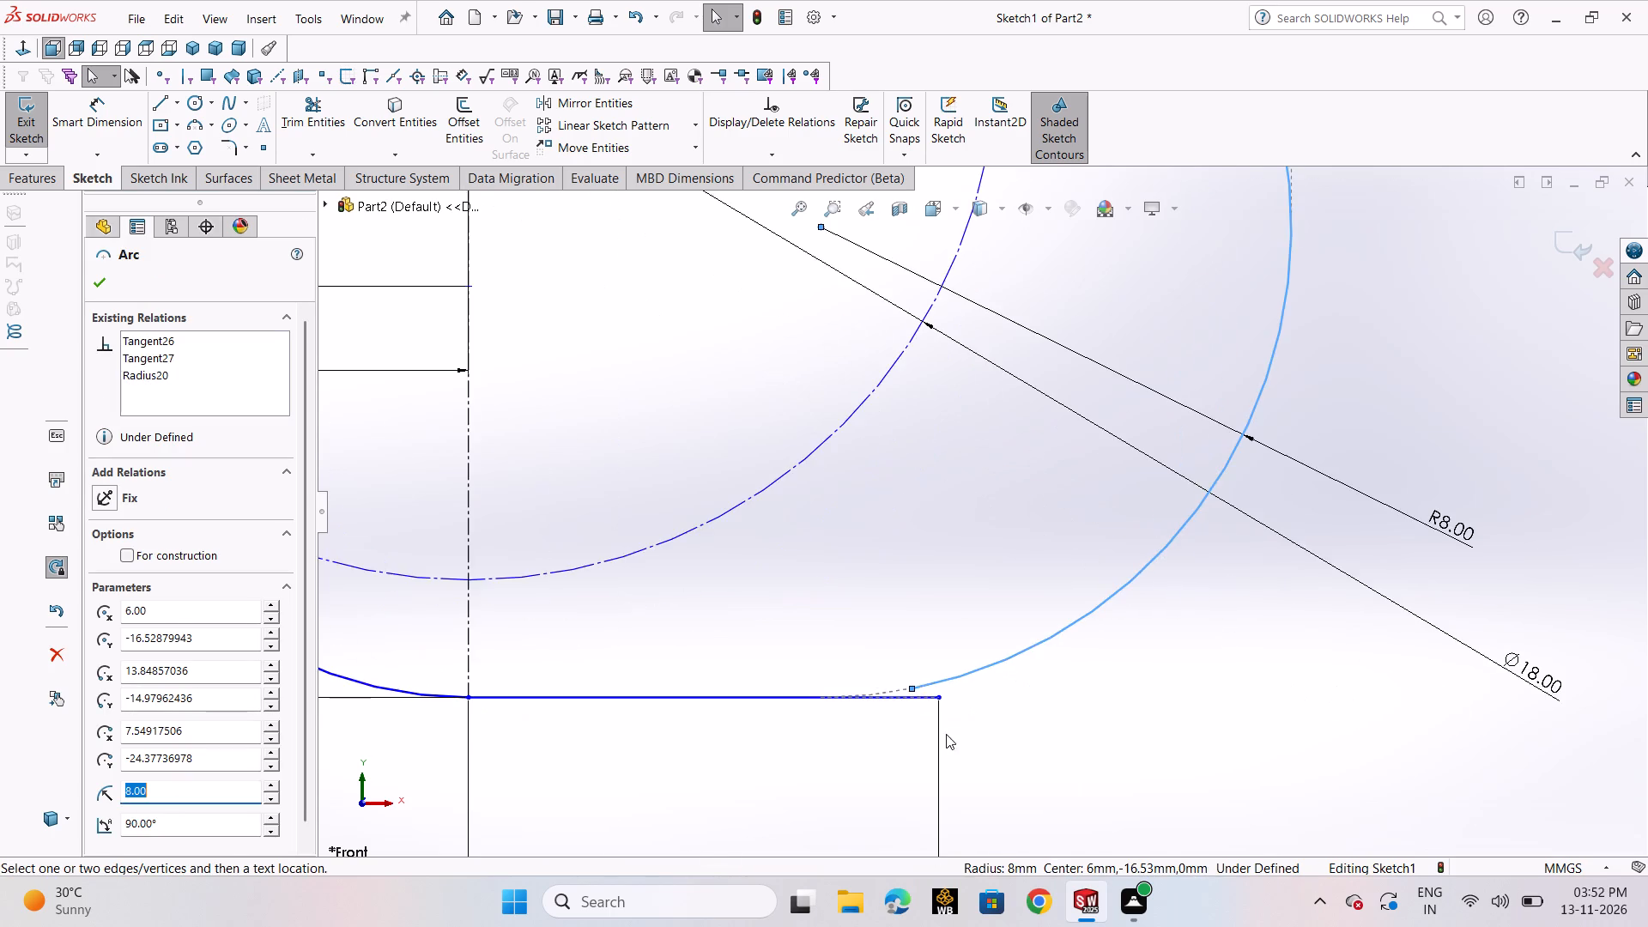
scroll(888, 682, "down", 4)
left_click_drag(962, 667, 926, 681)
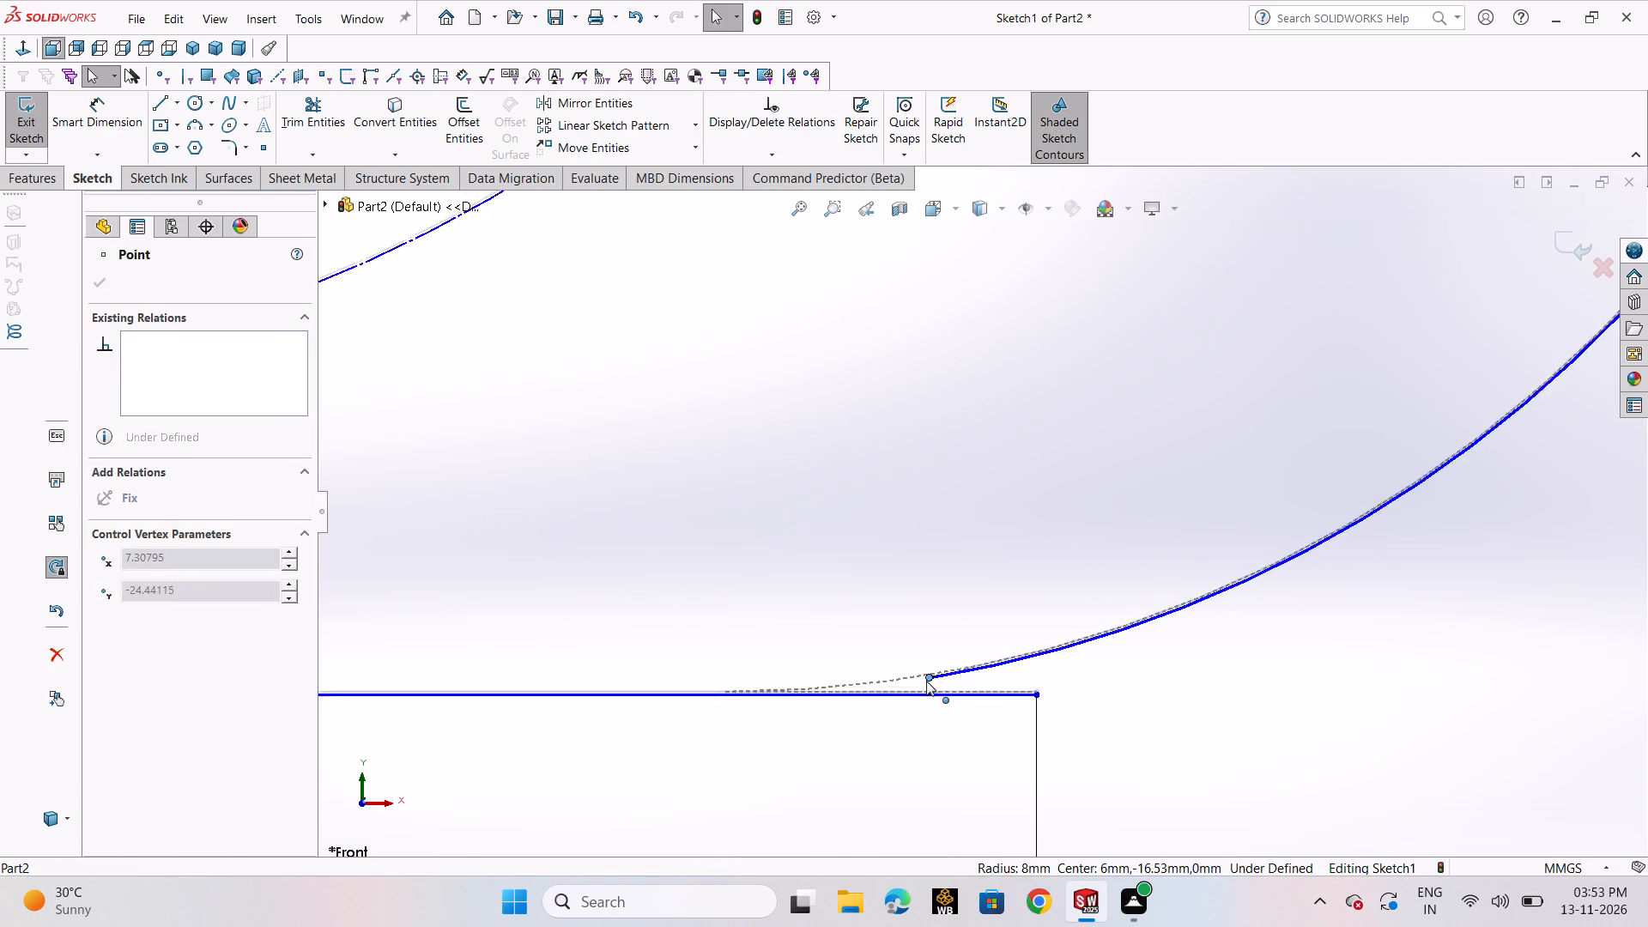
left_click_drag(926, 681, 905, 675)
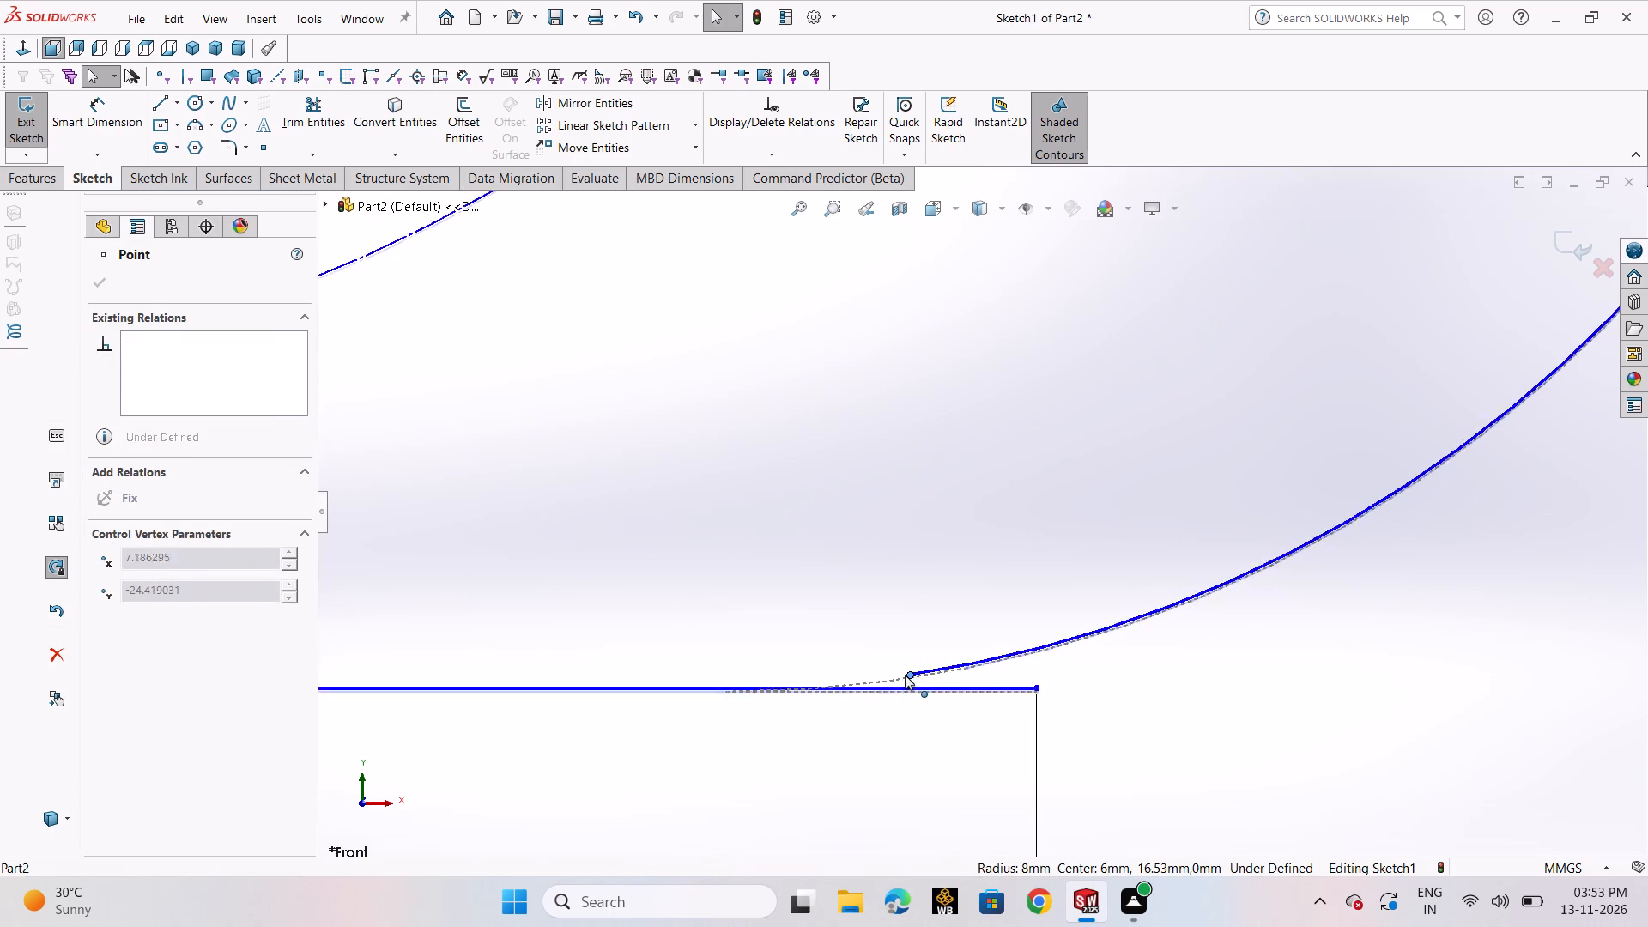
left_click_drag(905, 675, 801, 687)
left_click(800, 639)
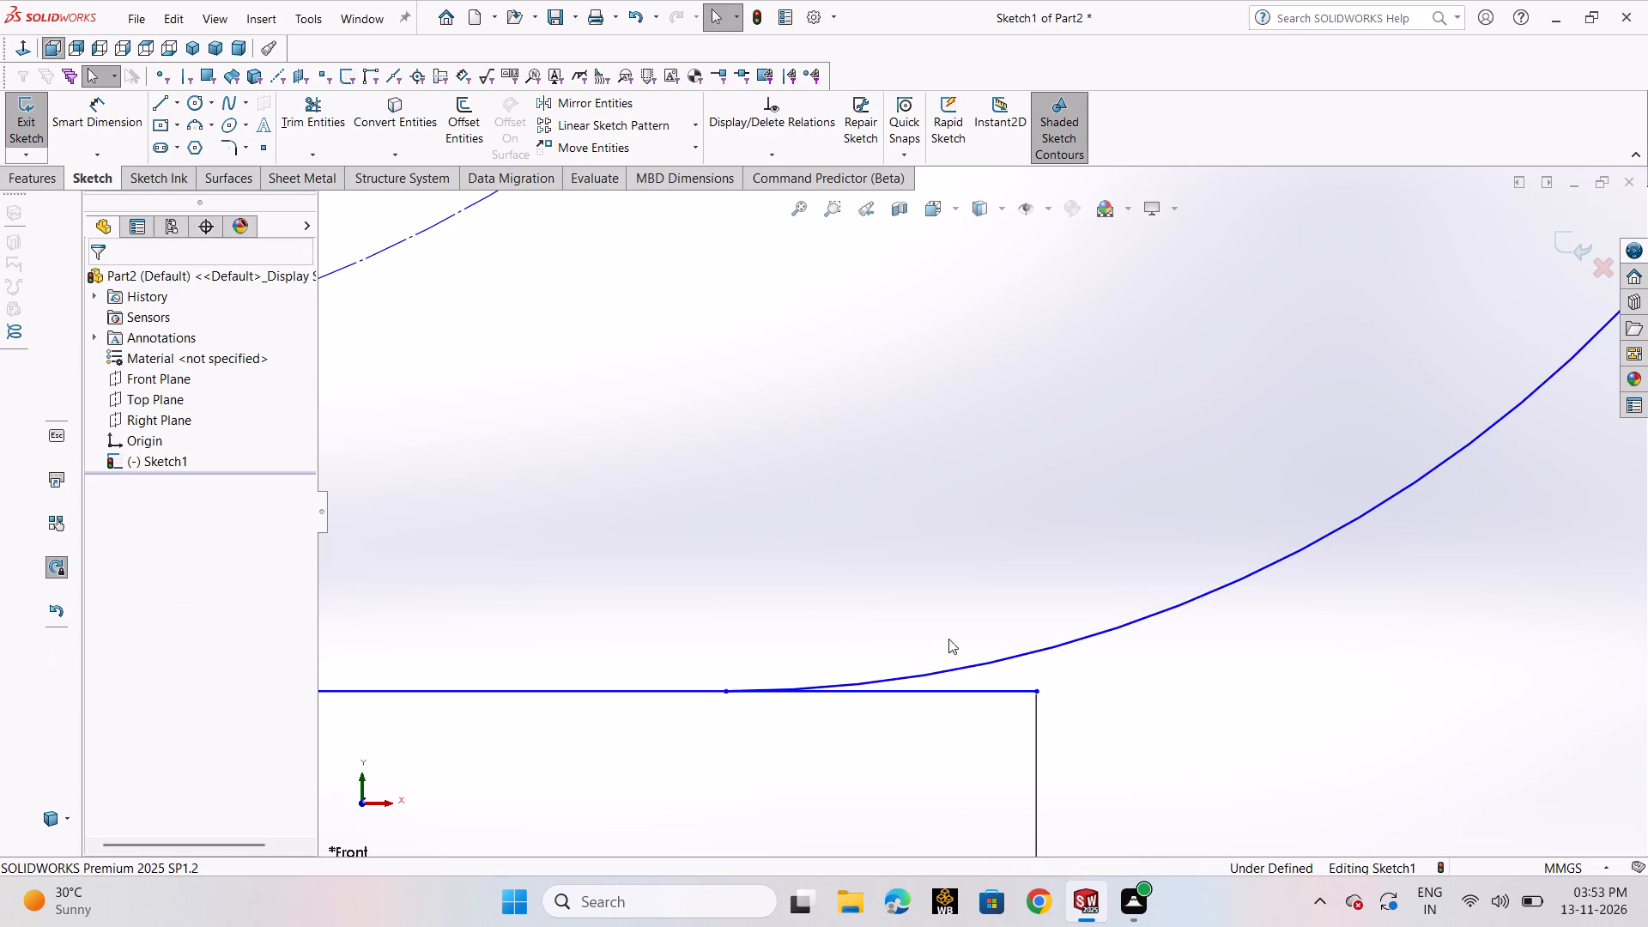
Sketch a vertical line about 3.2 mm long from the short vertical line's lower end down onto the R8 arc.
scroll(1019, 620, "up", 1)
scroll(1019, 620, "down", 1)
scroll(1019, 620, "up", 12)
scroll(1069, 421, "up", 2)
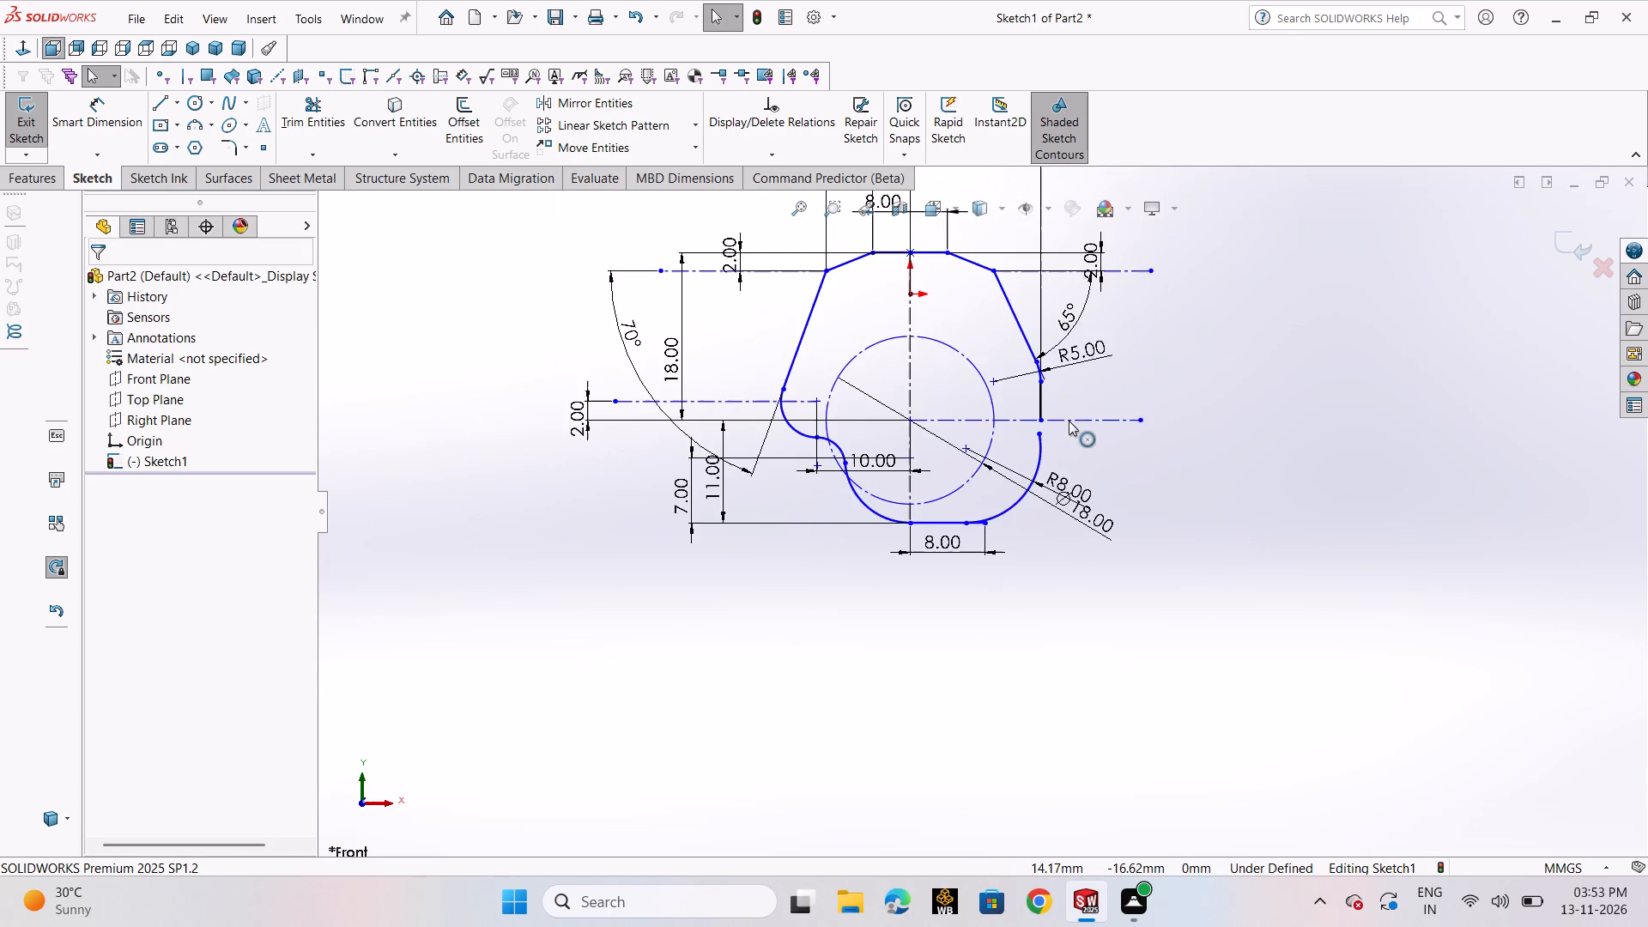
scroll(1053, 435, "down", 6)
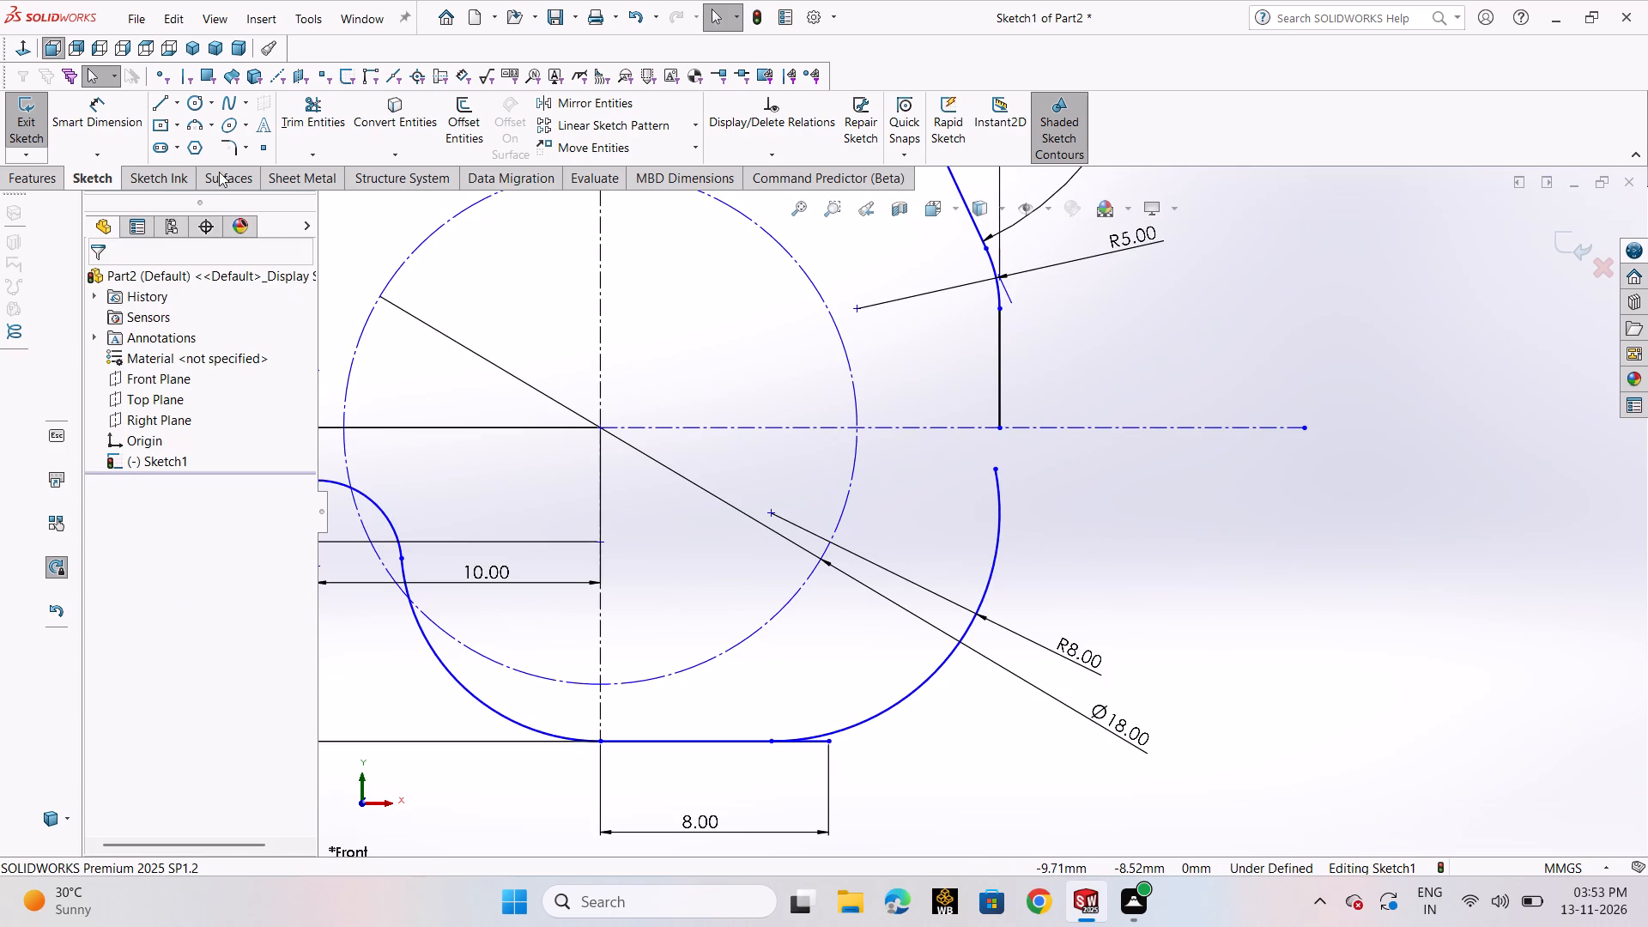
left_click(159, 104)
left_click(209, 125)
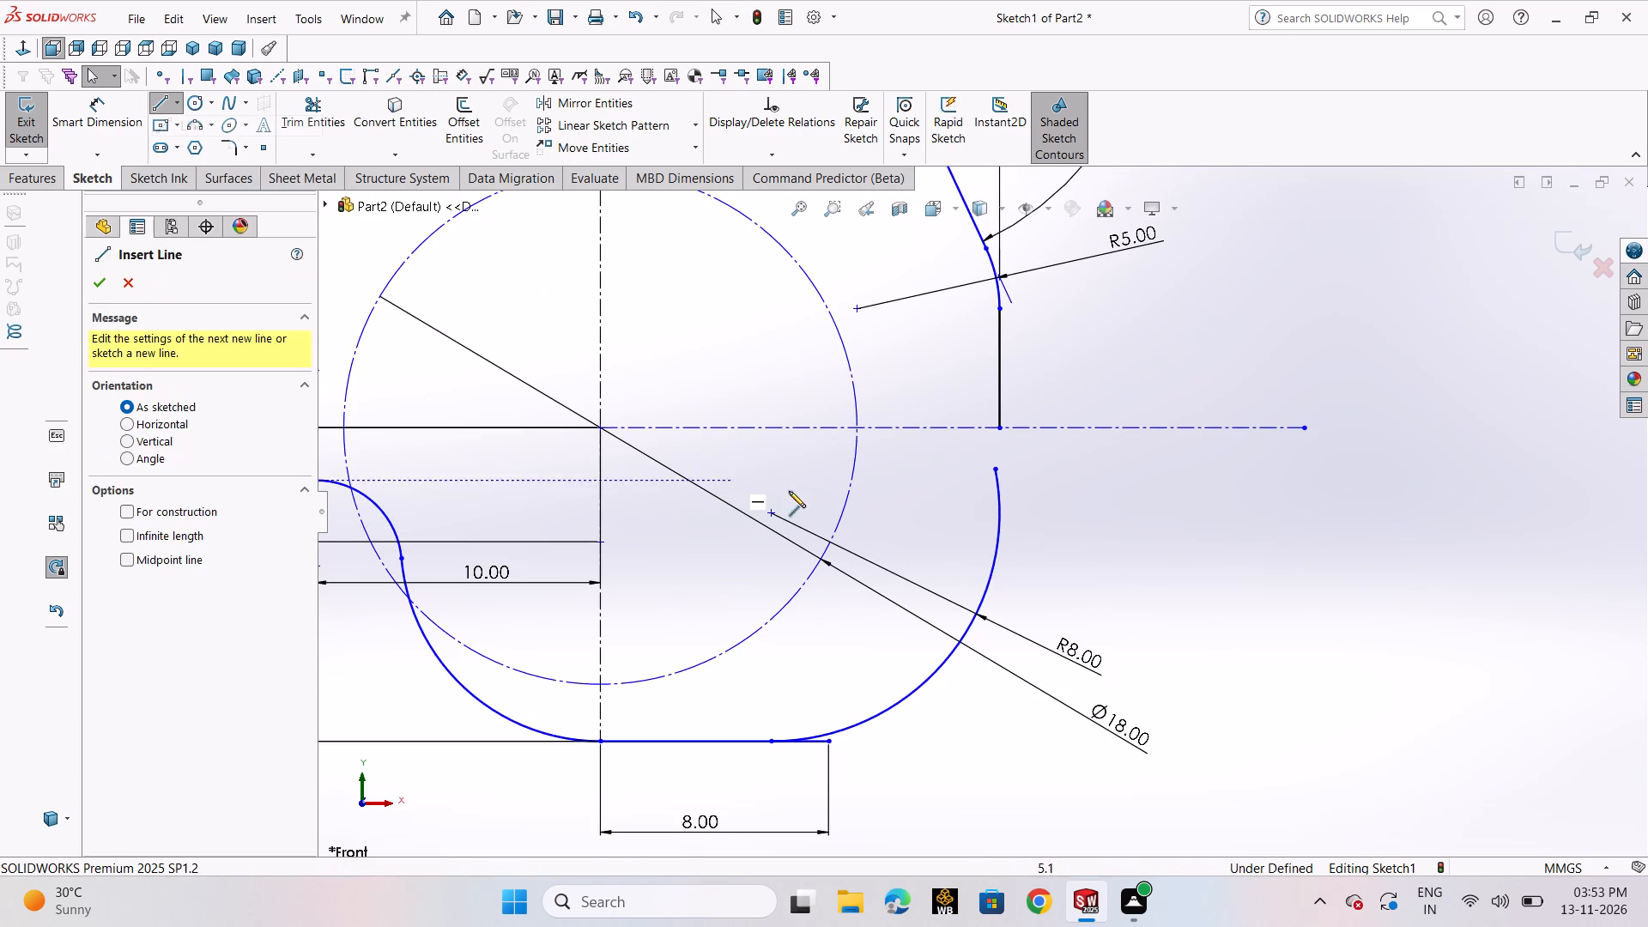
left_click(1001, 427)
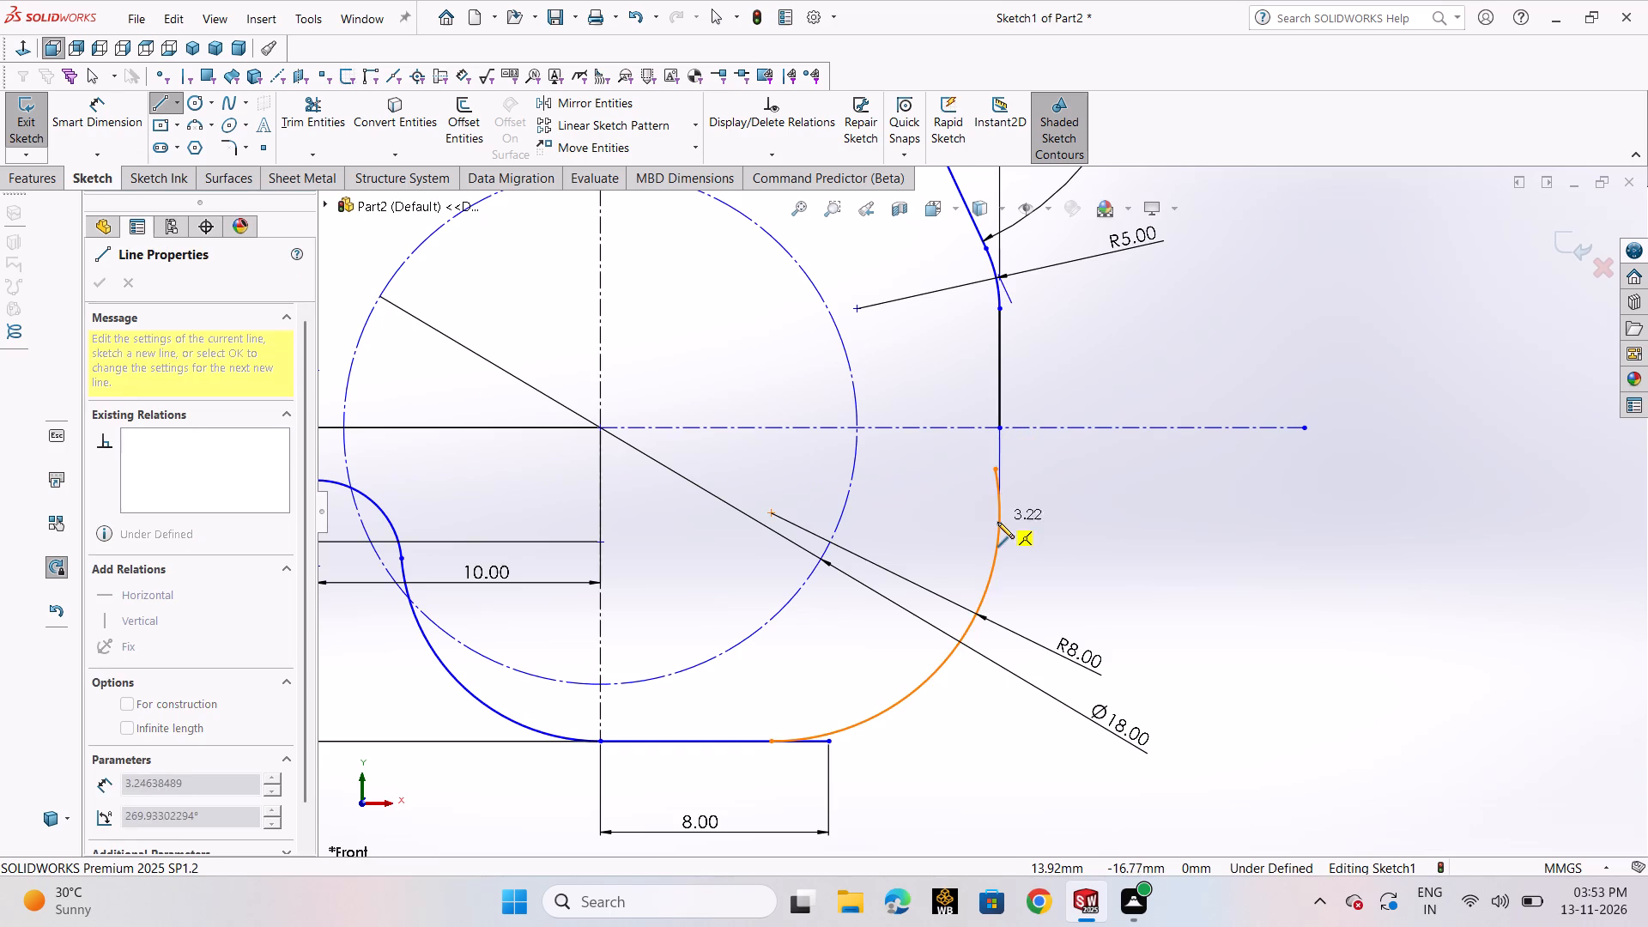
left_click(997, 522)
right_click(997, 522)
left_click(1027, 534)
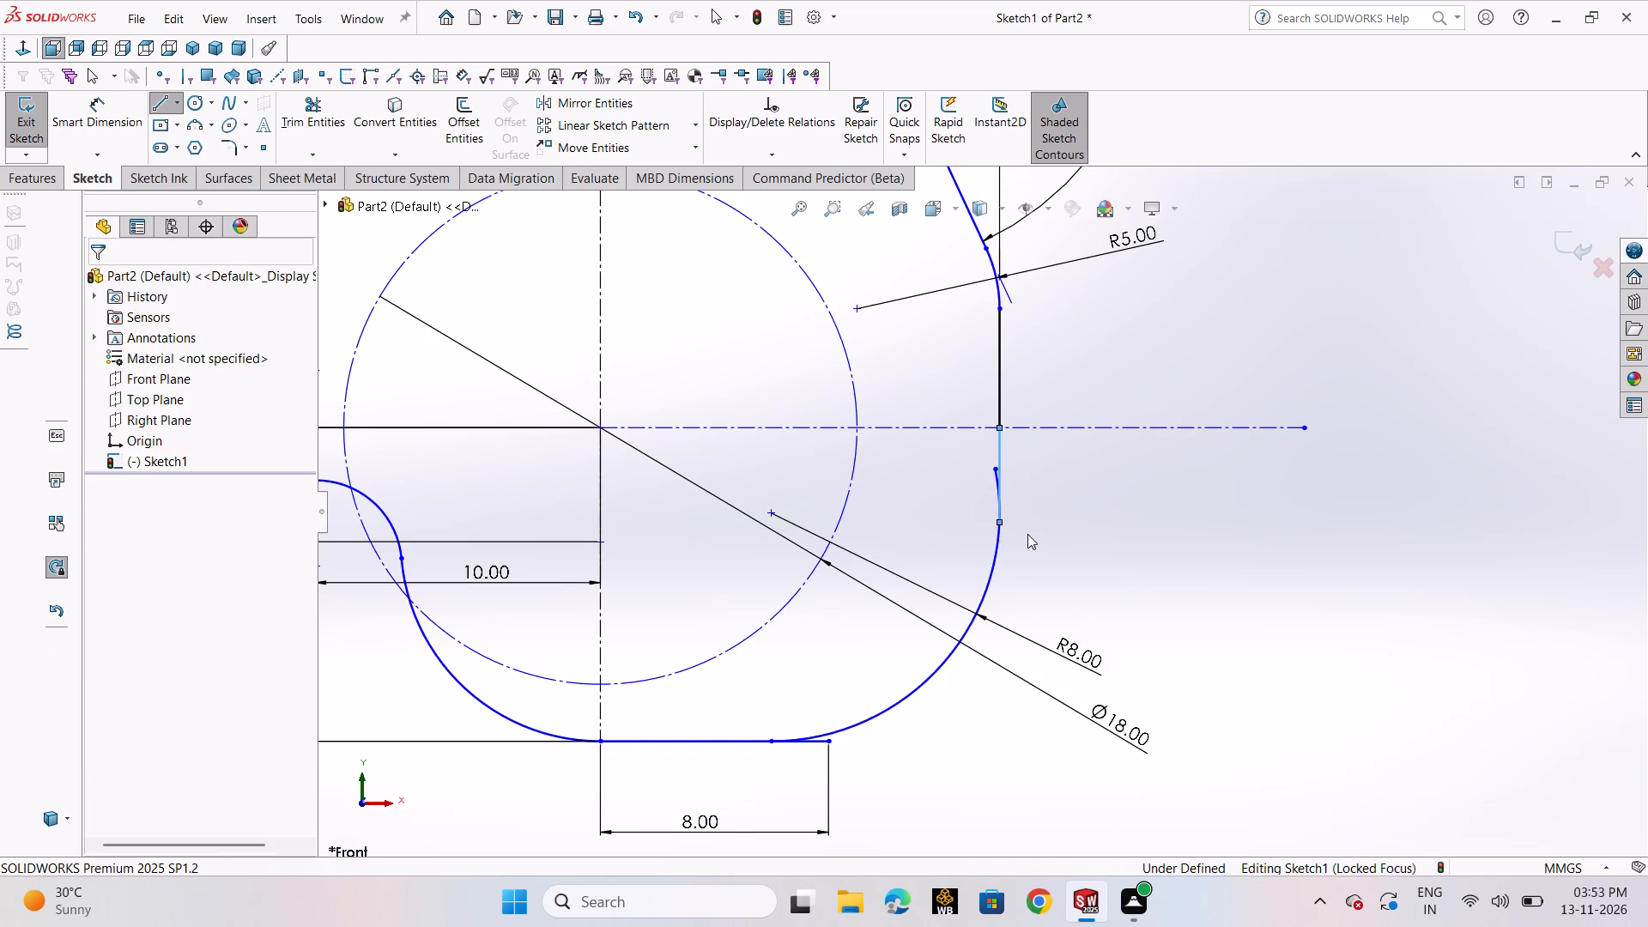
Trim the stub of the R8 arc that sticks up inside the new vertical line using Power trim.
left_click(339, 124)
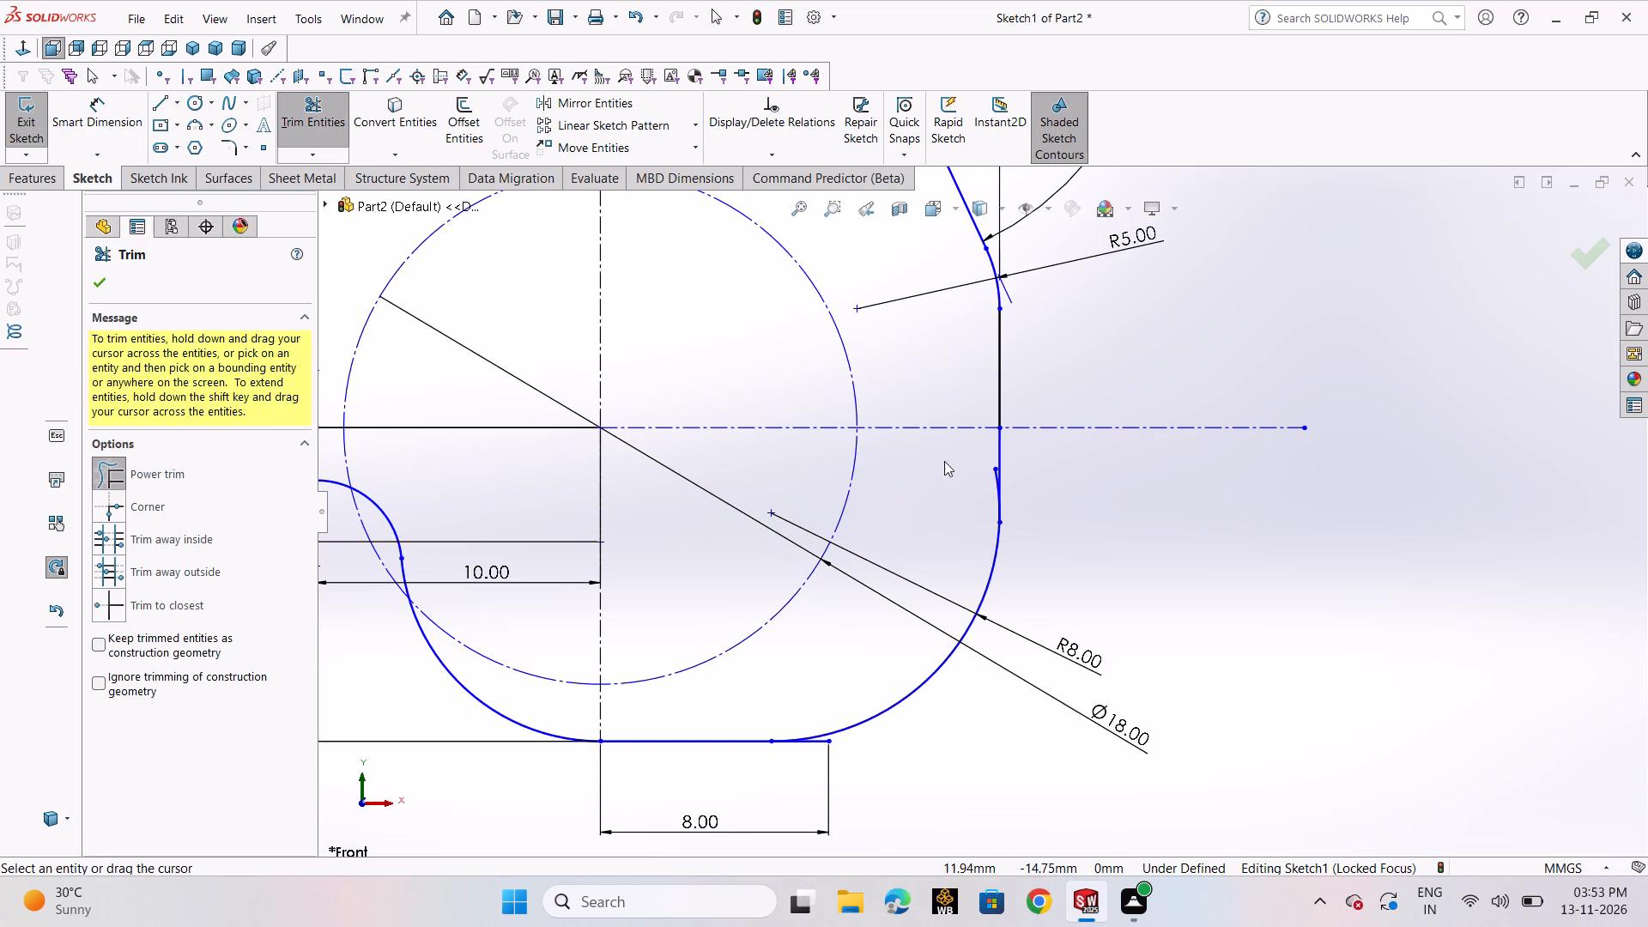
scroll(977, 455, "down", 3)
scroll(1028, 481, "up", 2)
scroll(1029, 482, "down", 4)
left_click_drag(966, 574, 976, 541)
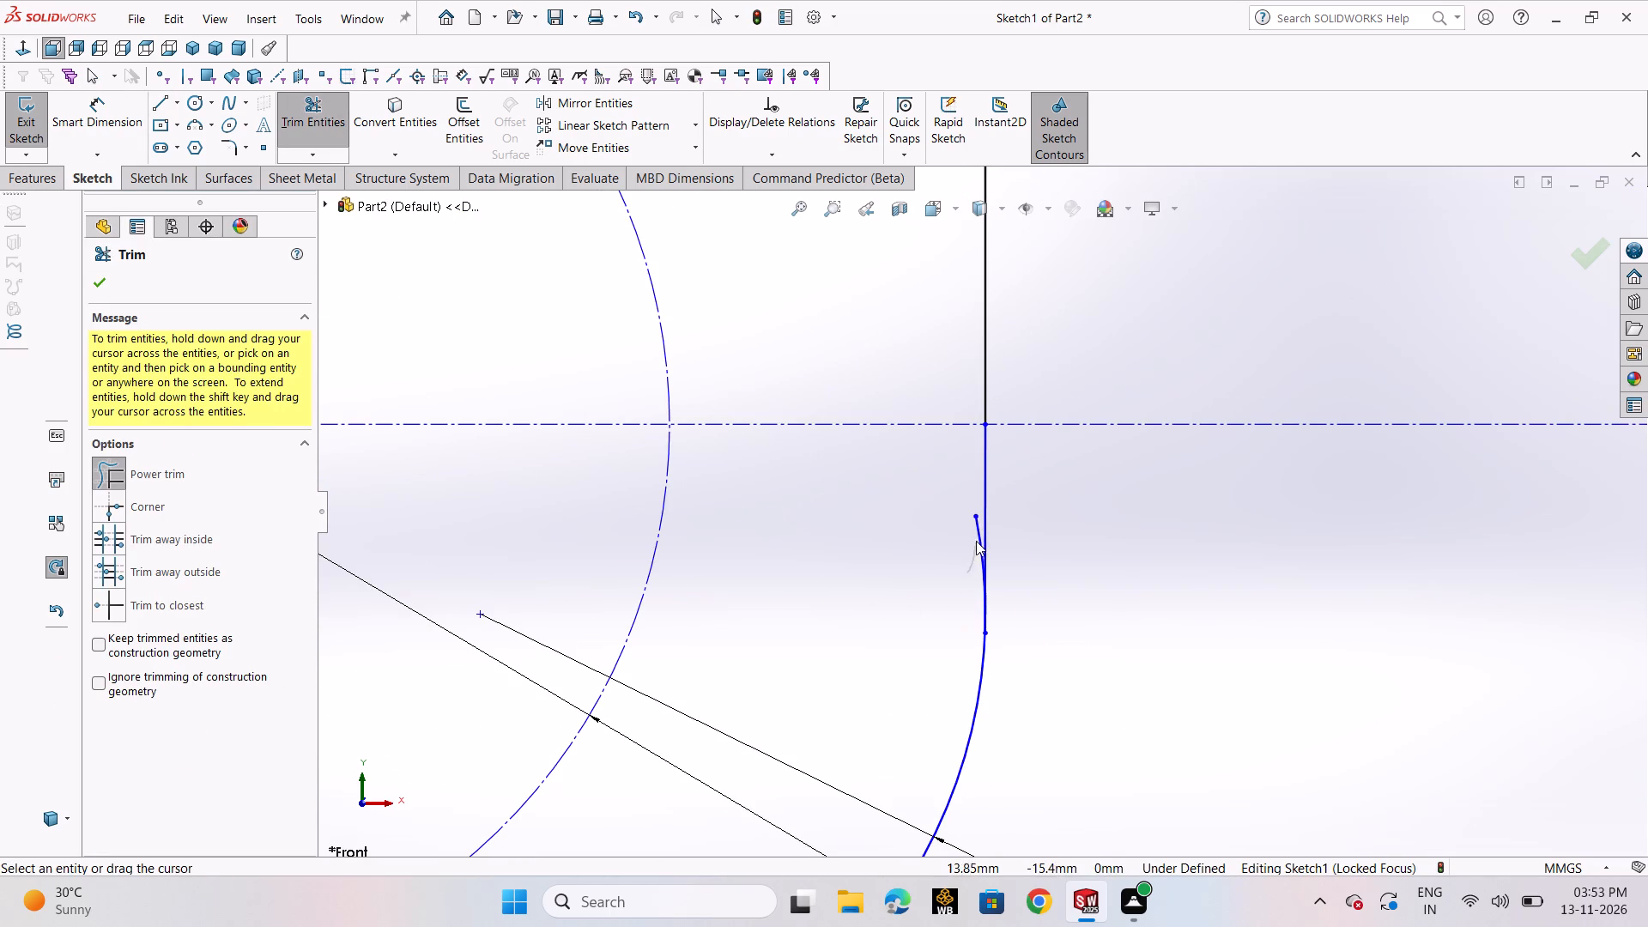
left_click_drag(976, 541, 978, 518)
Trim the excess end of the bottom line beyond its tangency point with the R8 arc.
scroll(976, 619, "up", 5)
scroll(979, 638, "down", 1)
scroll(979, 638, "up", 3)
scroll(892, 645, "down", 2)
scroll(892, 645, "up", 1)
scroll(892, 645, "down", 1)
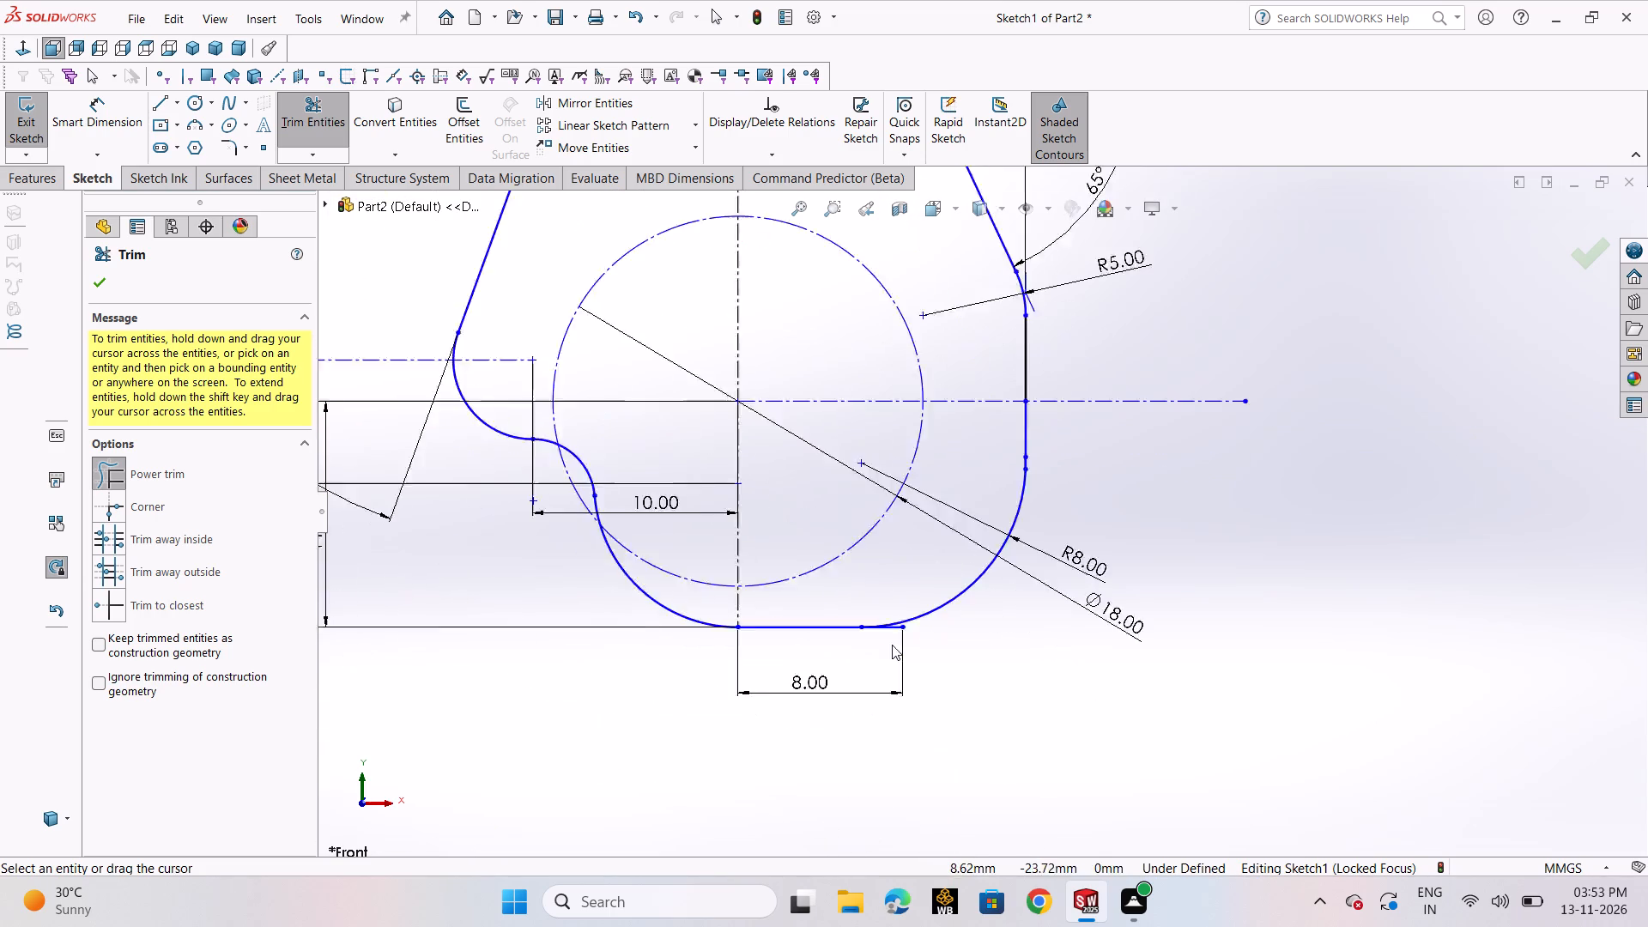
scroll(888, 654, "down", 4)
left_click_drag(928, 567, 942, 523)
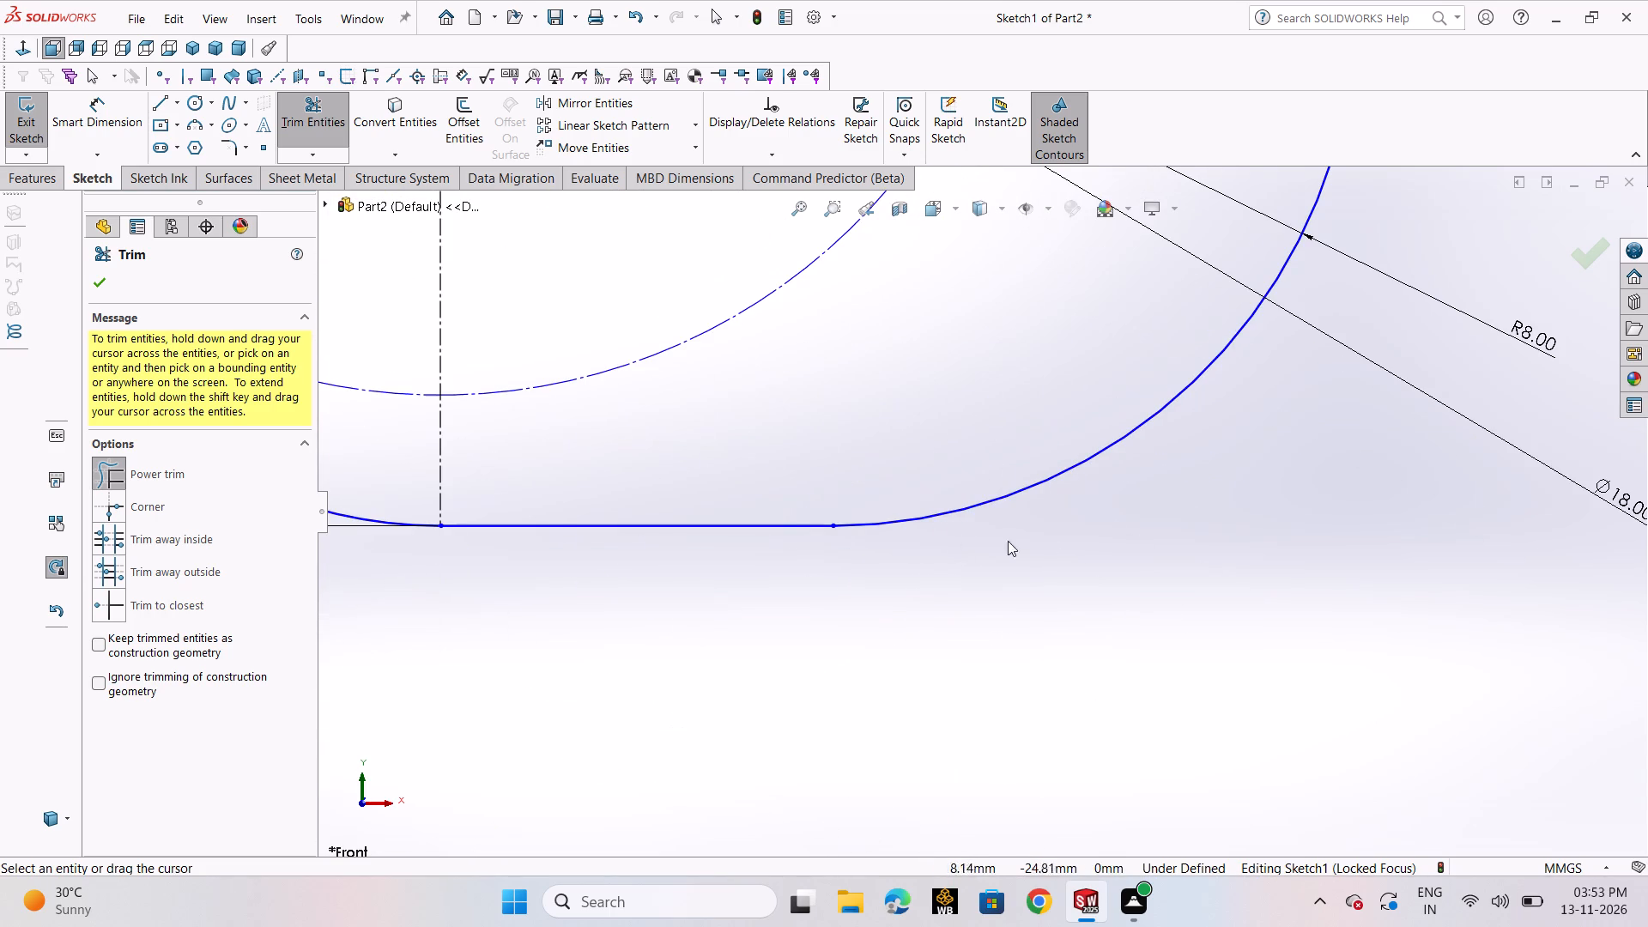
Trim the new vertical line's overlapping end where it runs past the R8 arc's upper end, closing the profile.
scroll(1347, 291, "up", 3)
scroll(1259, 222, "down", 4)
scroll(1110, 264, "down", 5)
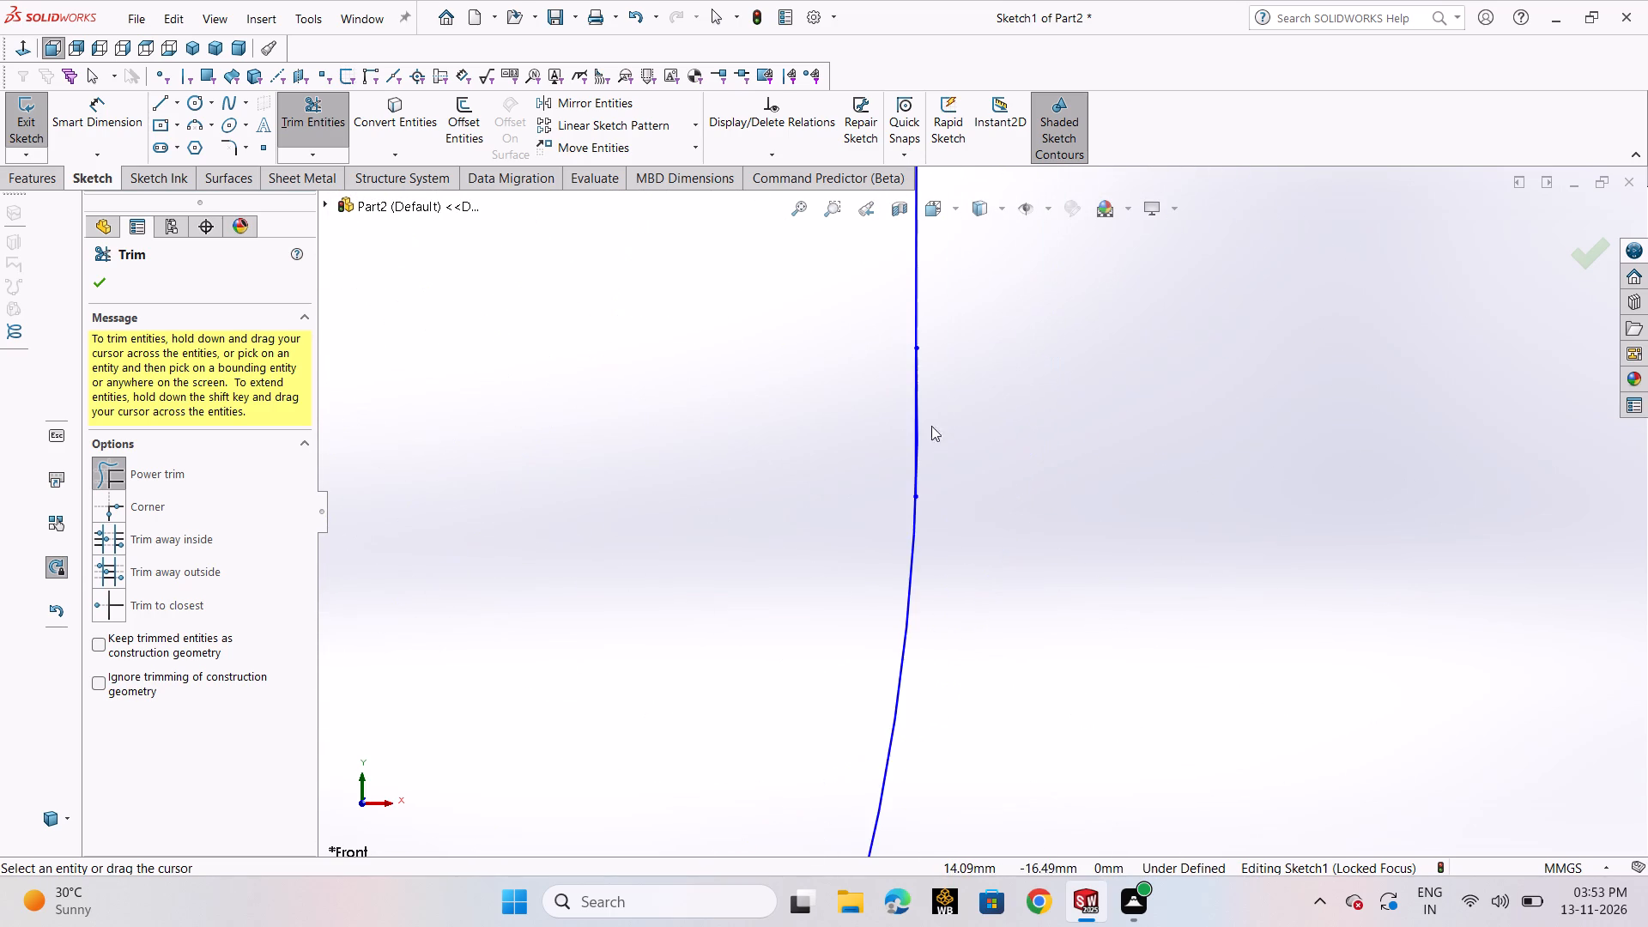
scroll(934, 421, "down", 5)
scroll(918, 592, "down", 7)
scroll(918, 451, "down", 1)
scroll(918, 451, "up", 1)
scroll(918, 451, "down", 2)
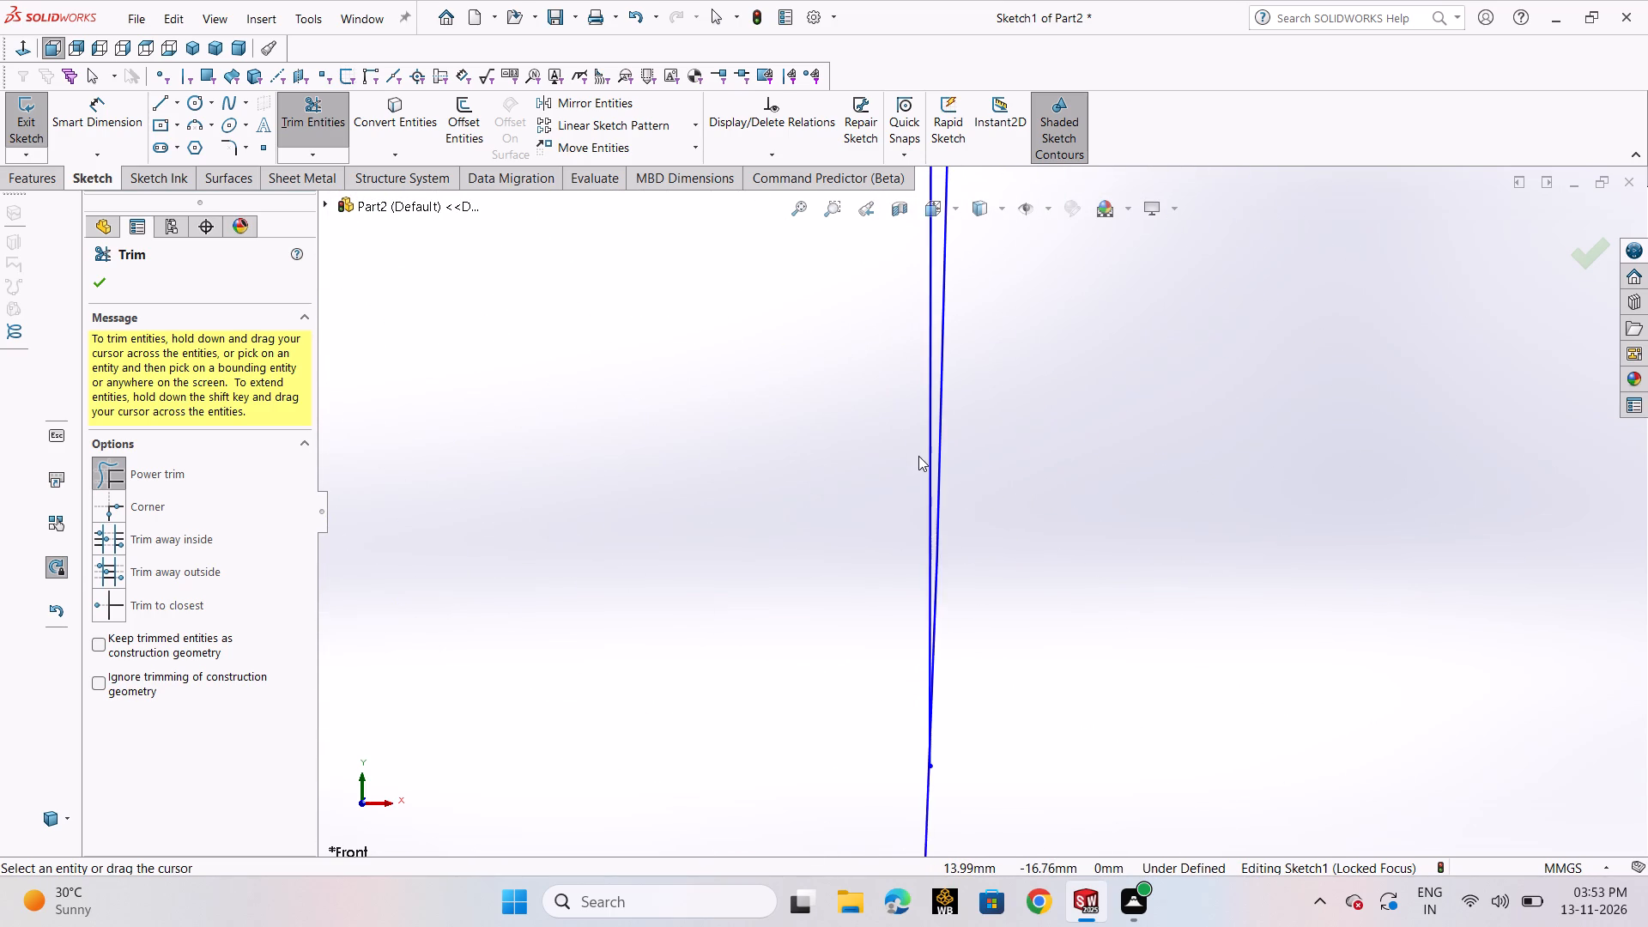
scroll(918, 456, "down", 3)
left_click_drag(936, 465, 953, 428)
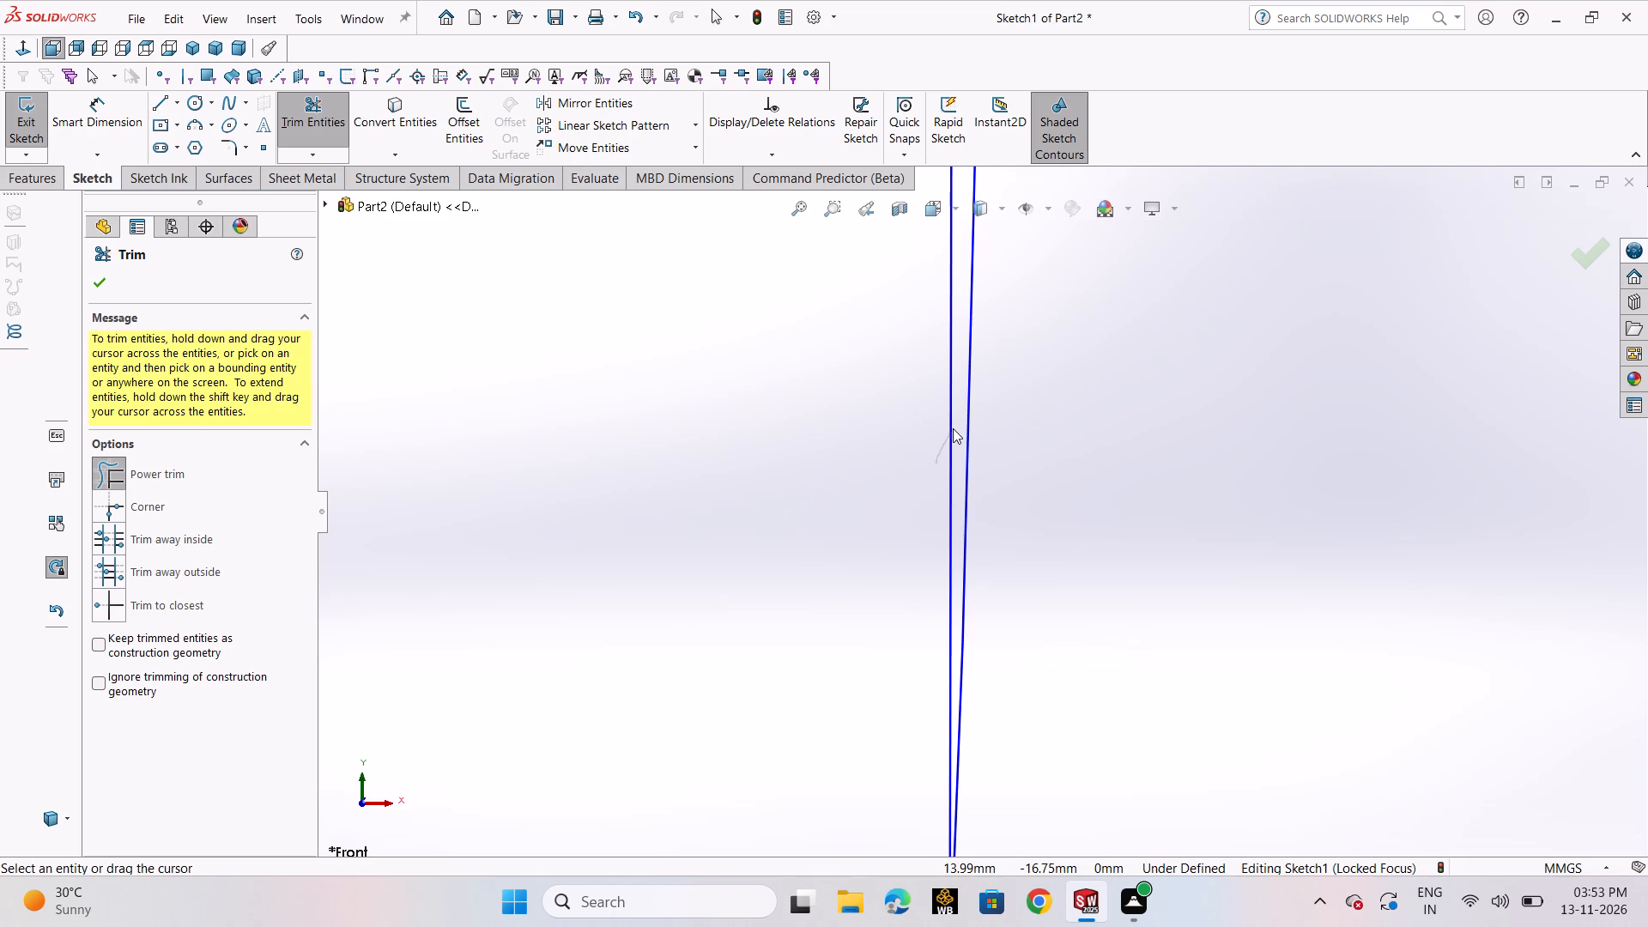
left_click_drag(953, 428, 955, 422)
scroll(985, 470, "up", 5)
scroll(989, 483, "down", 1)
scroll(989, 483, "up", 16)
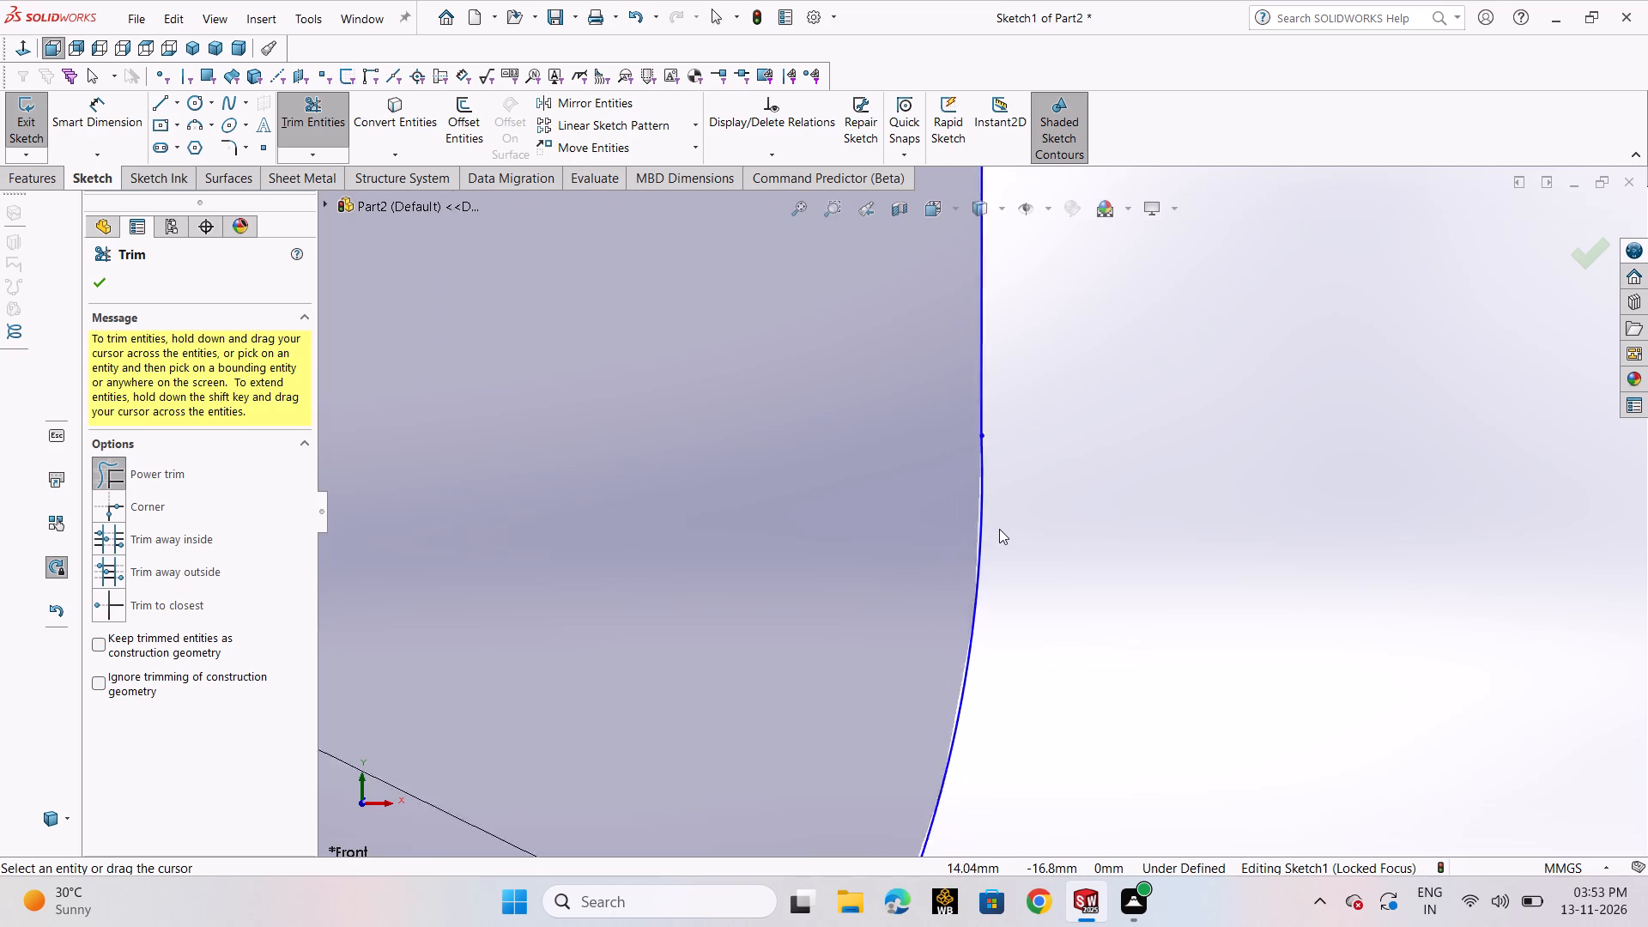
scroll(999, 529, "up", 6)
scroll(999, 529, "down", 2)
scroll(999, 529, "up", 13)
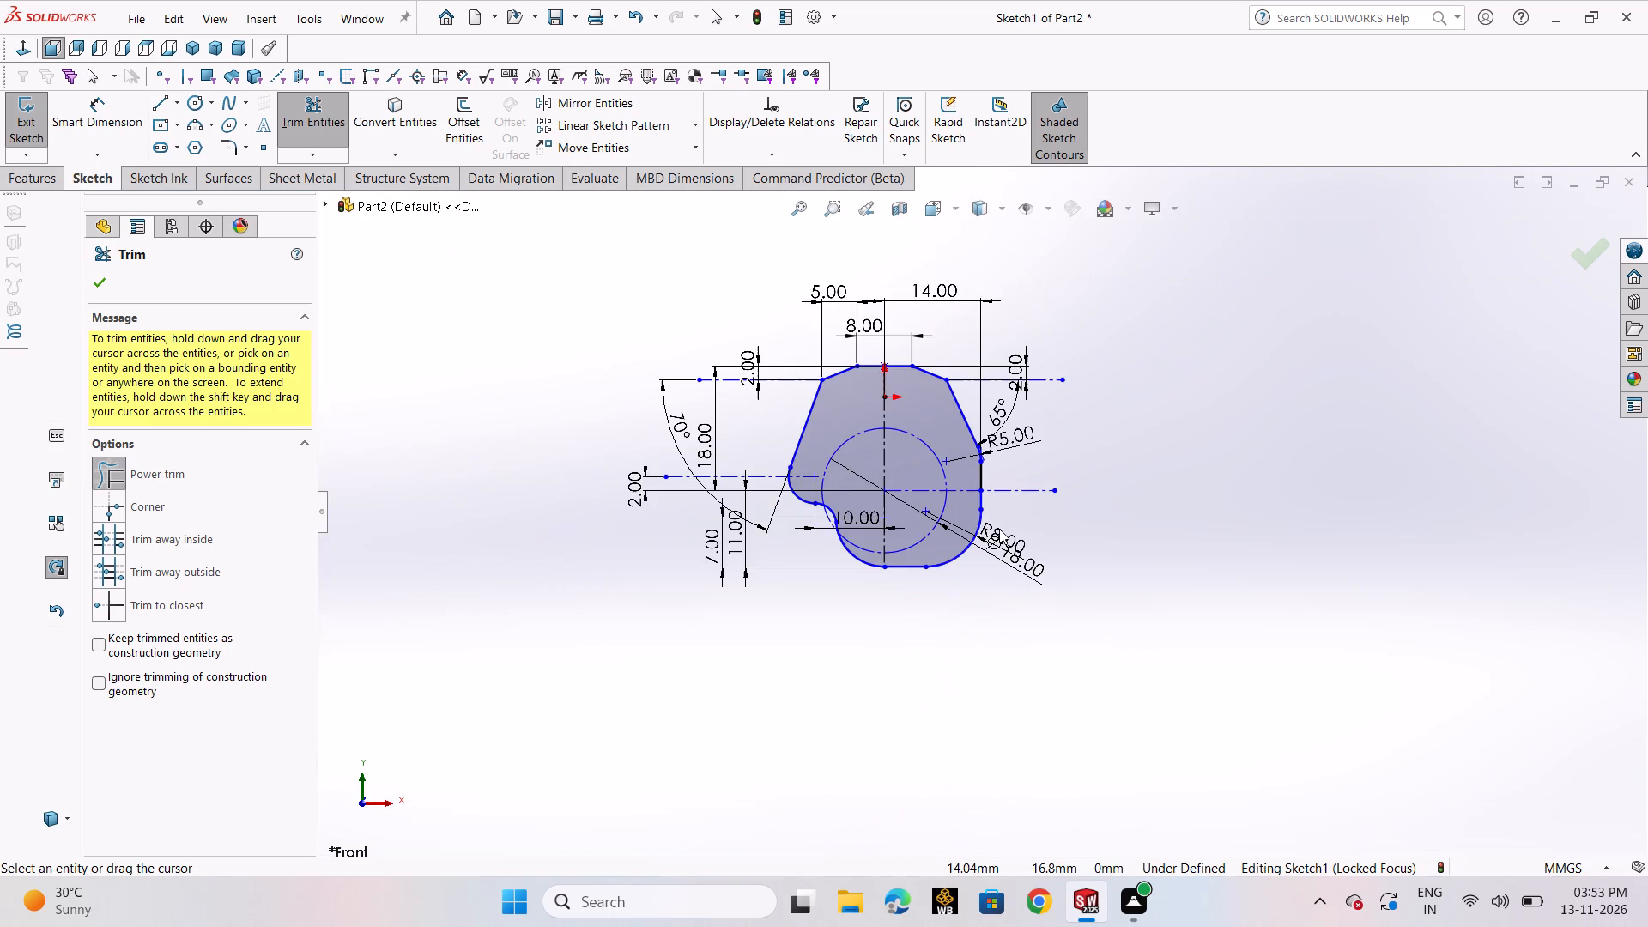
Finish trimming and exit the completed profile sketch.
left_click(104, 282)
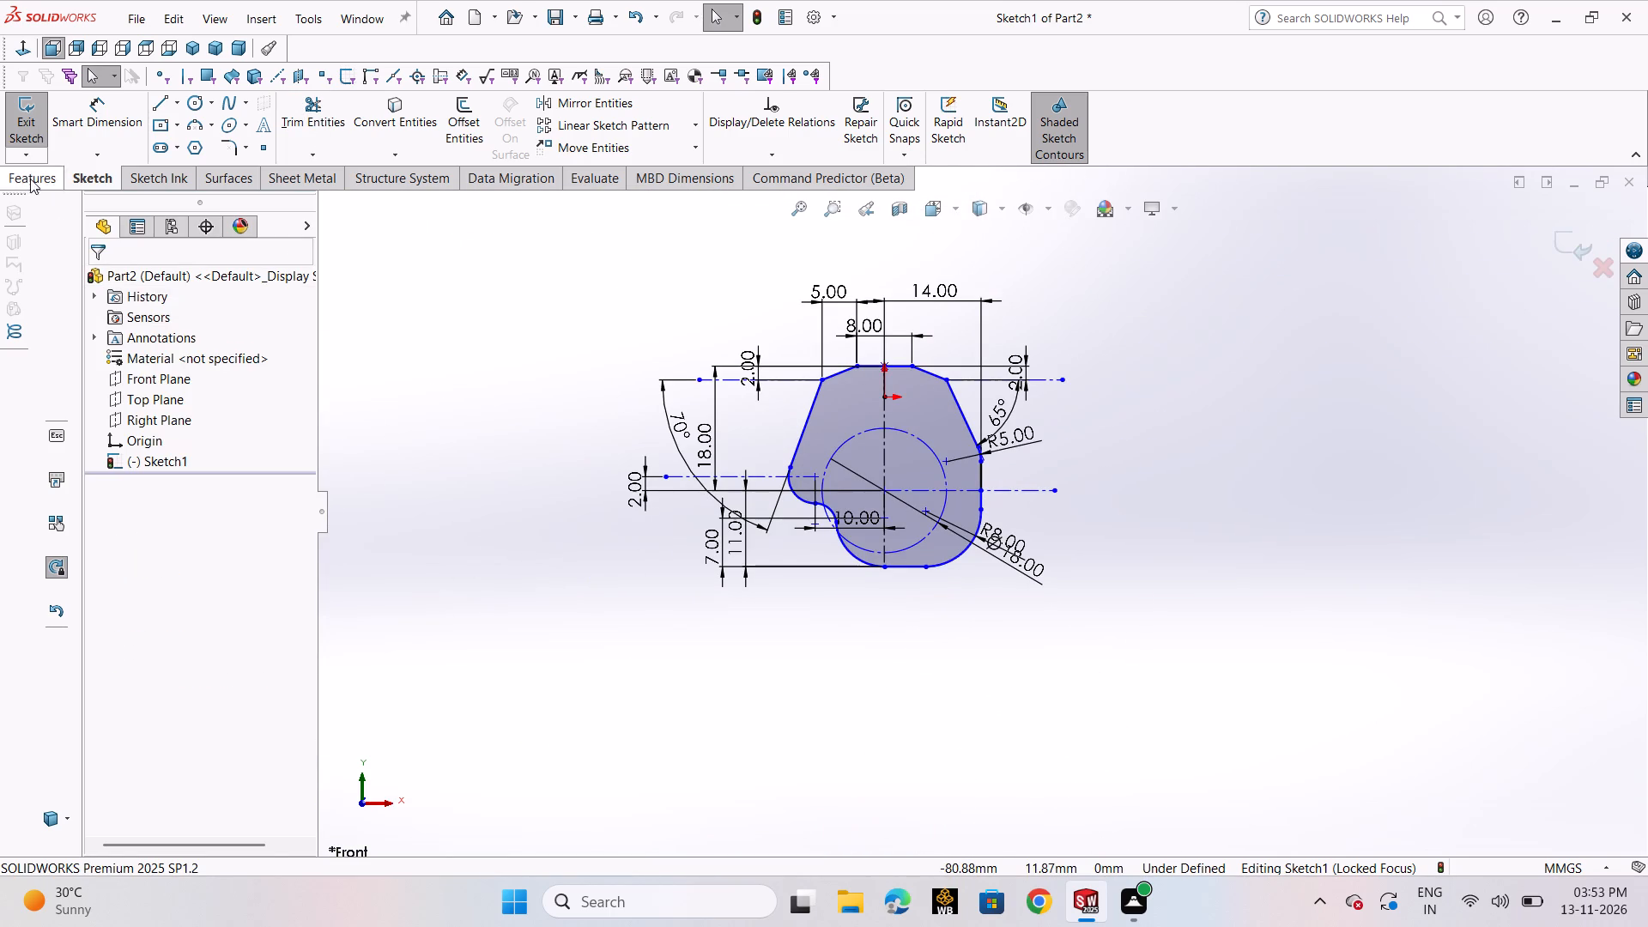
left_click(16, 123)
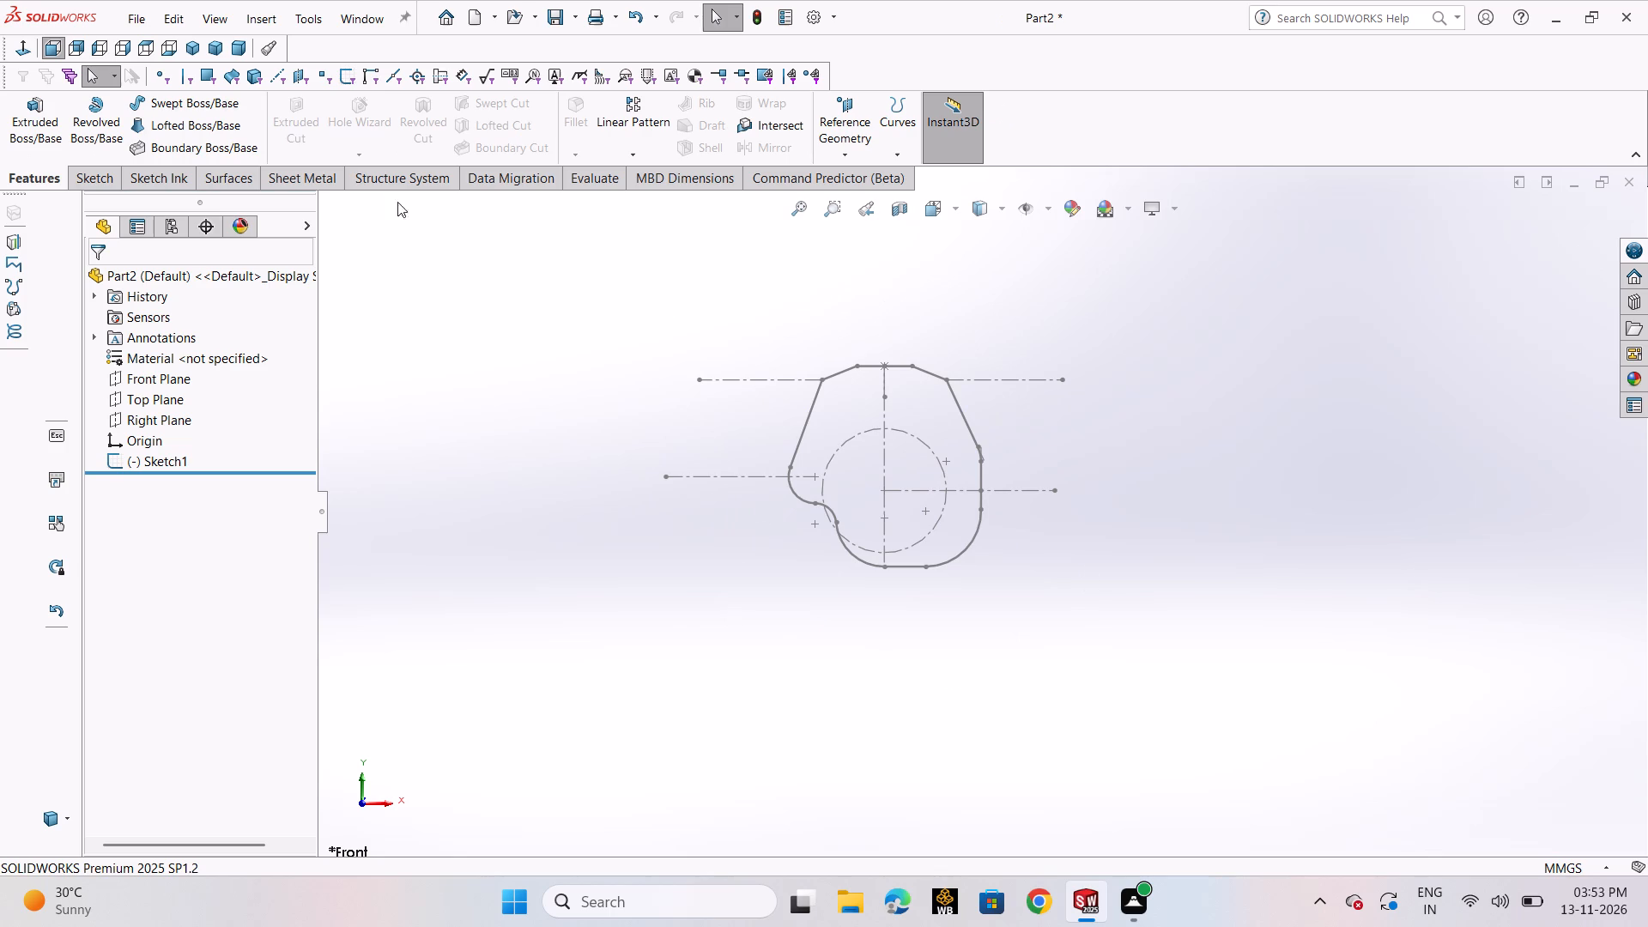
Extrude the closed profile Sketch1 as a boss from its sketch plane, Blind, to a depth of 2 mm.
left_click(27, 115)
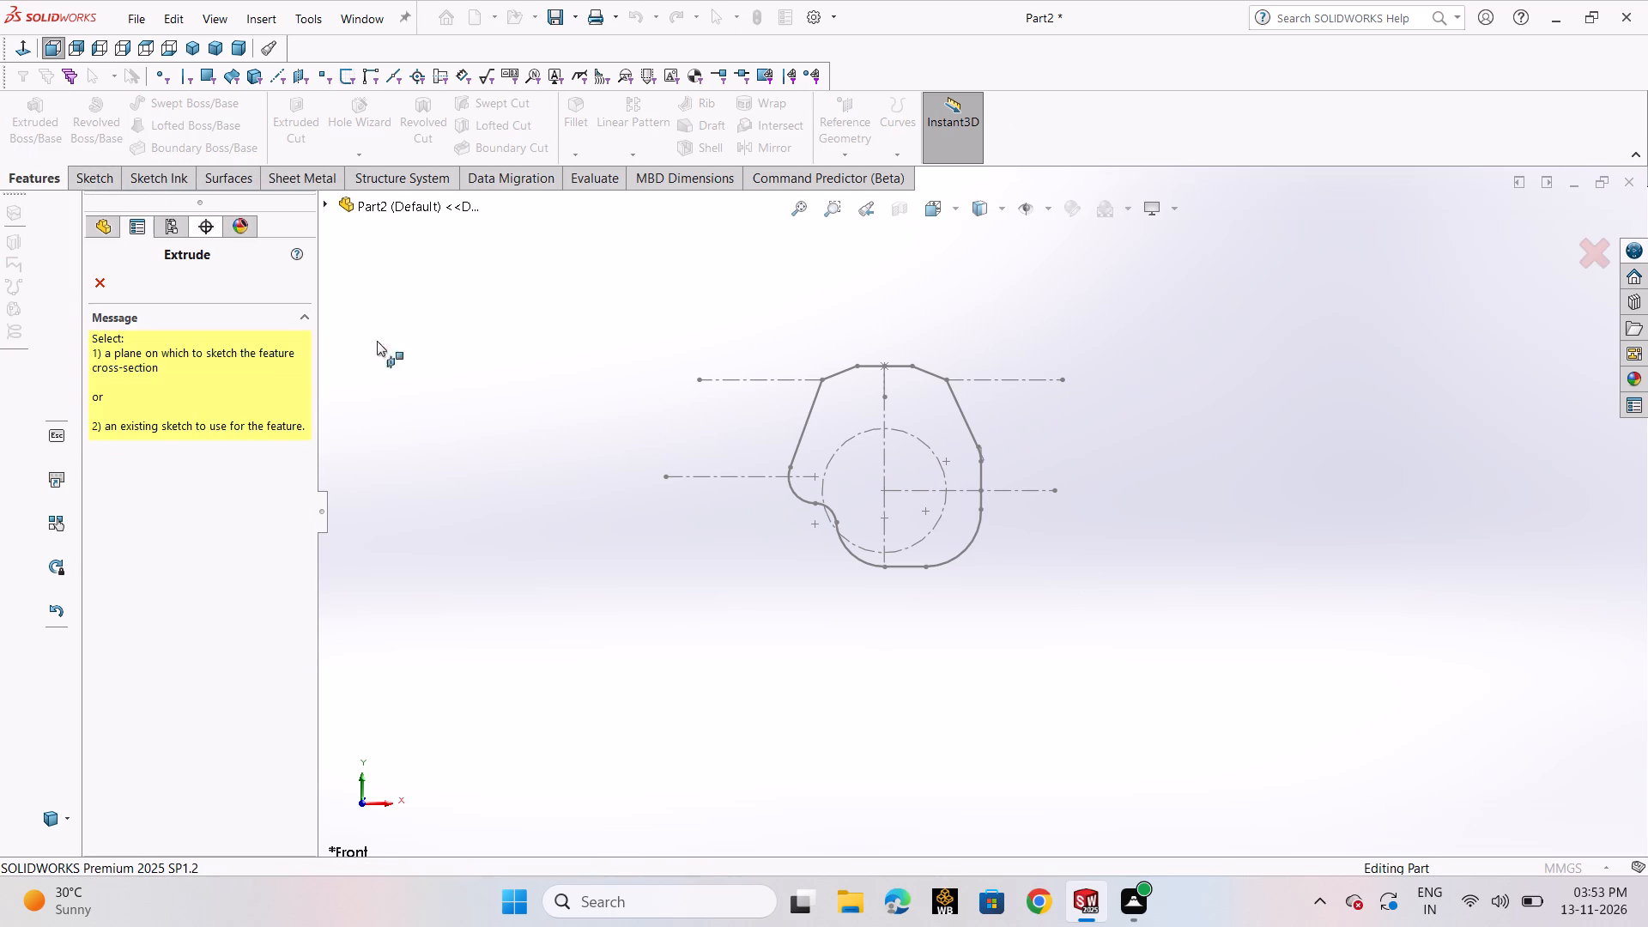
left_click(320, 204)
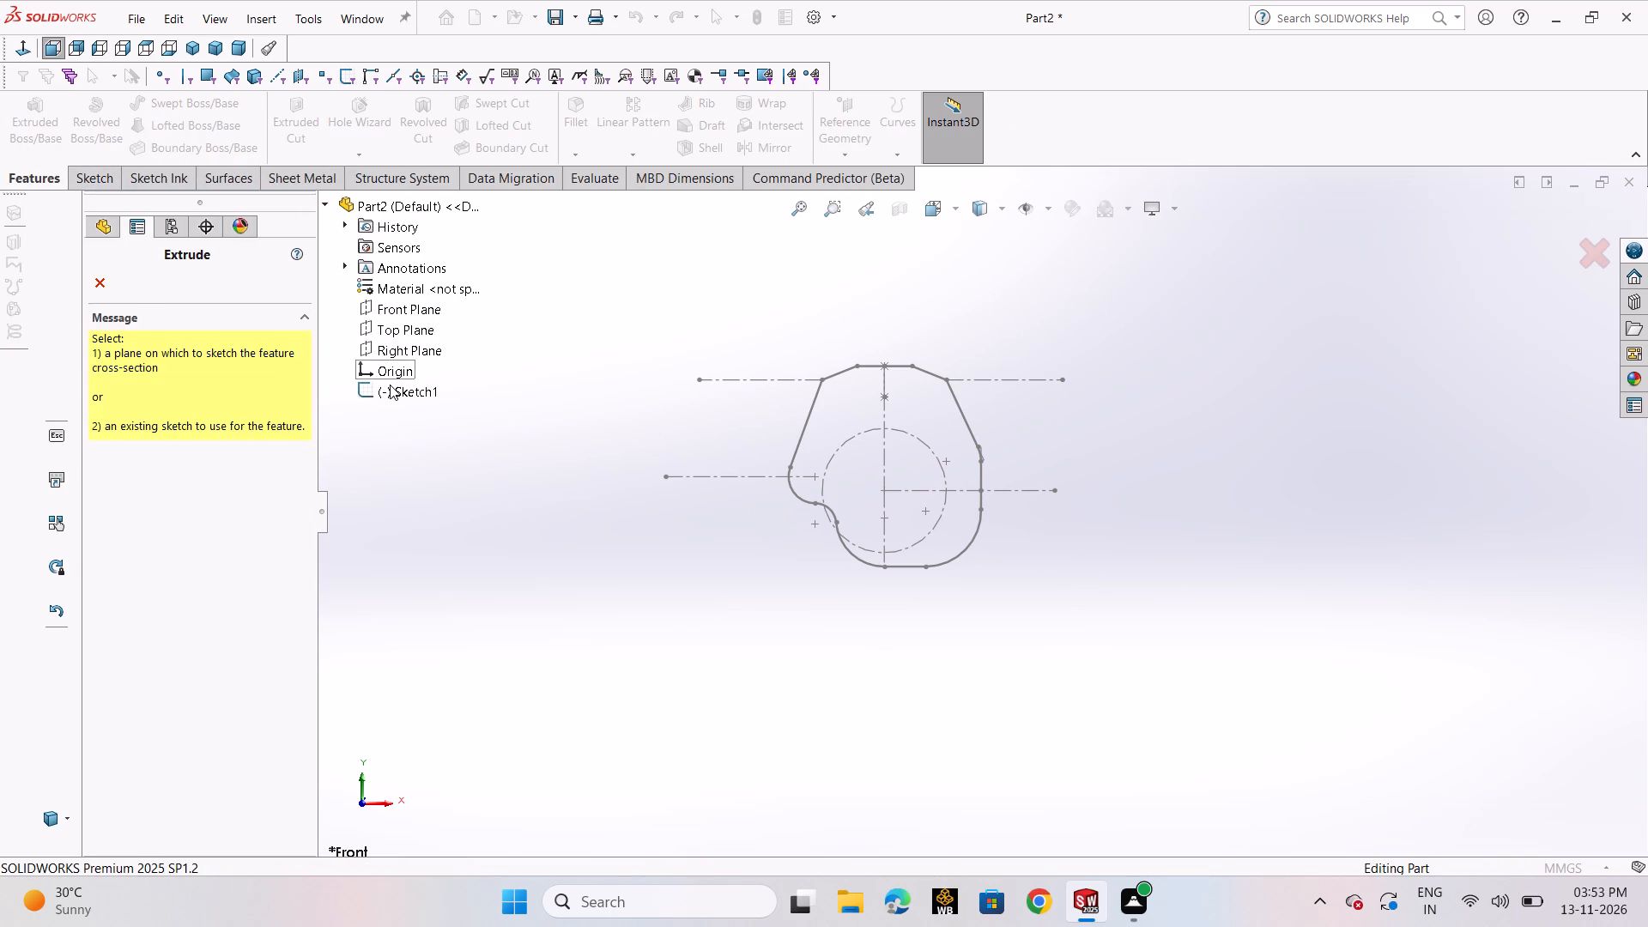
left_click(390, 385)
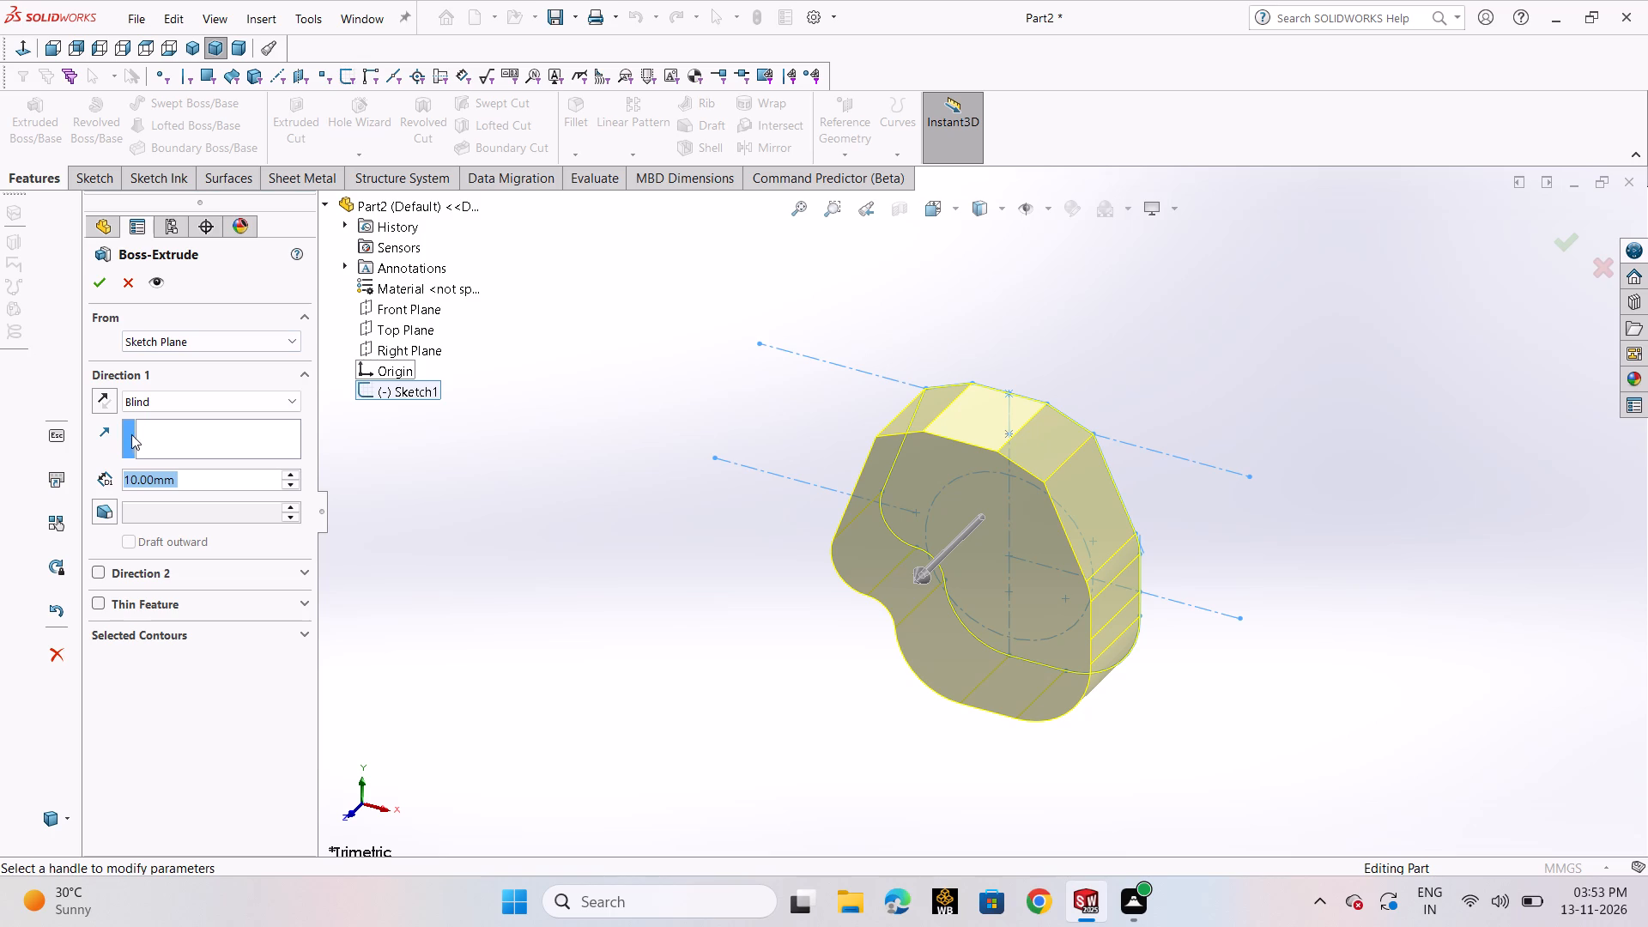
key("2")
key("Return")
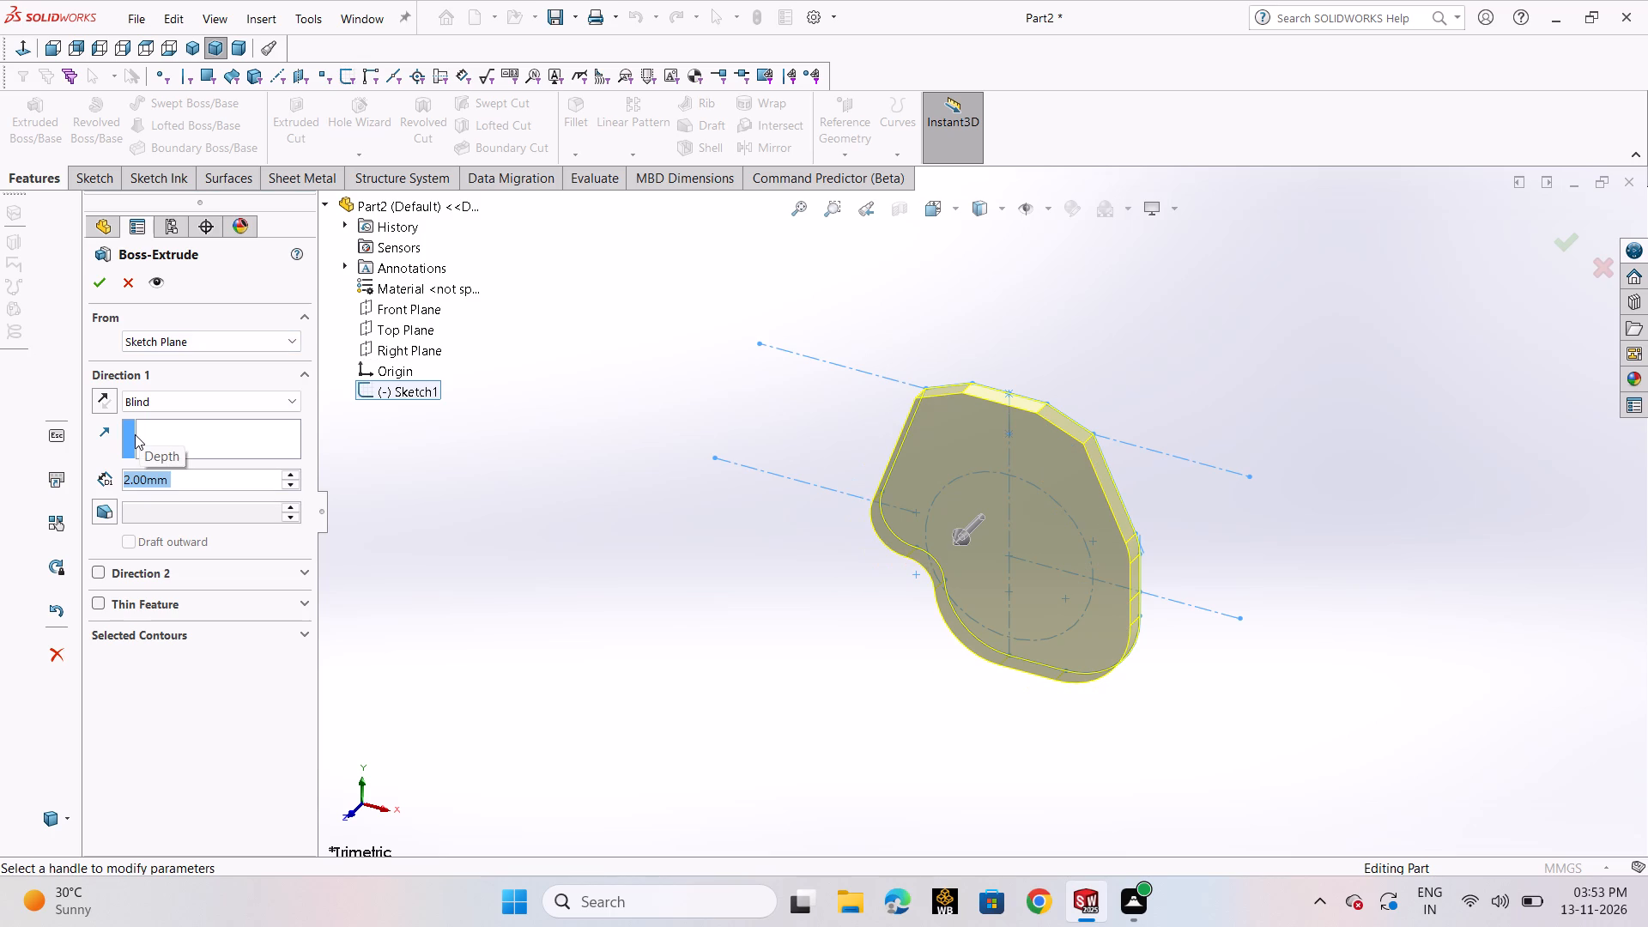
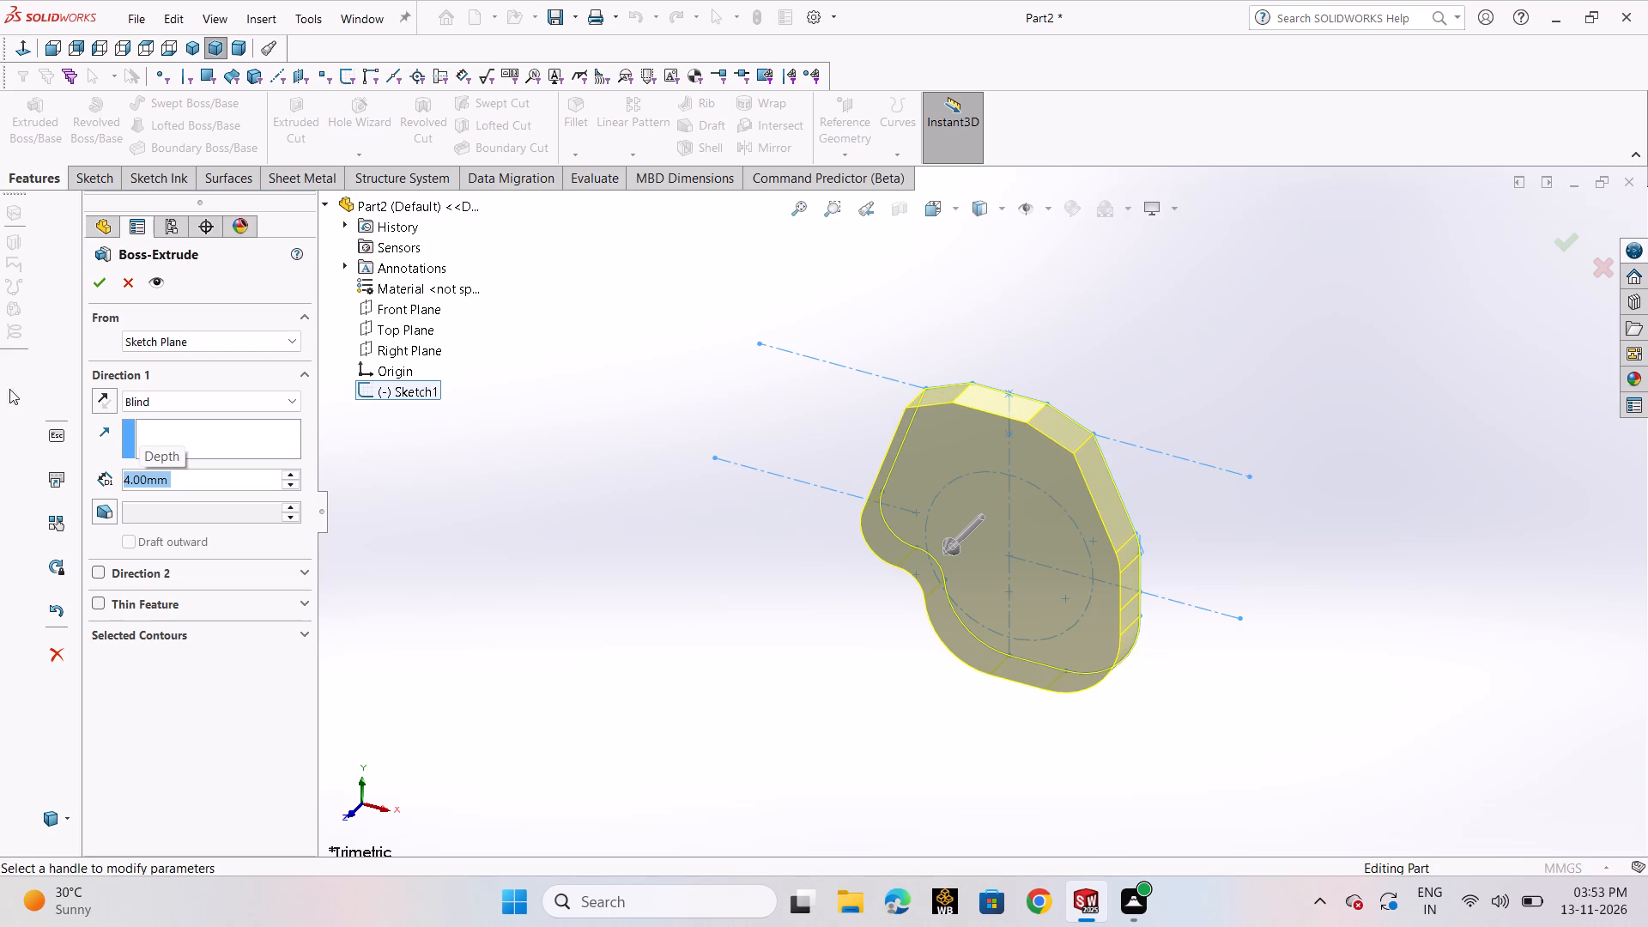
Finish the blind boss extrusion of the closed profile at a depth of 4 mm.
left_click(112, 285)
left_click(500, 496)
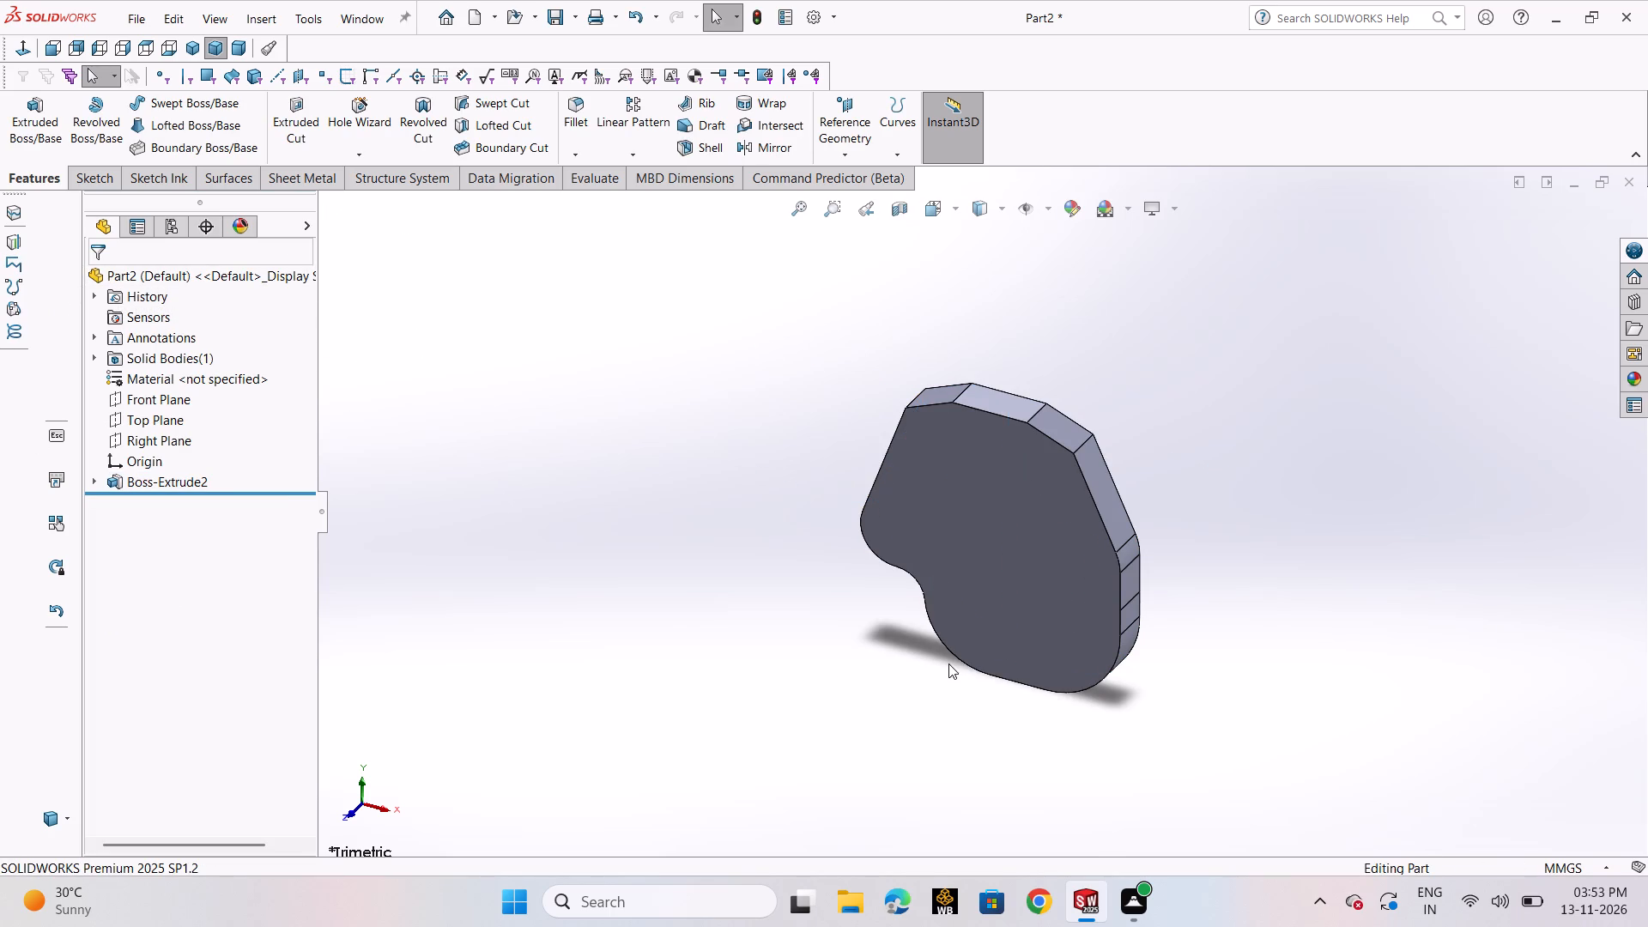
Start a new sketch on the large front face of the extruded plate, viewed face-on.
left_click(1057, 544)
left_click(1152, 493)
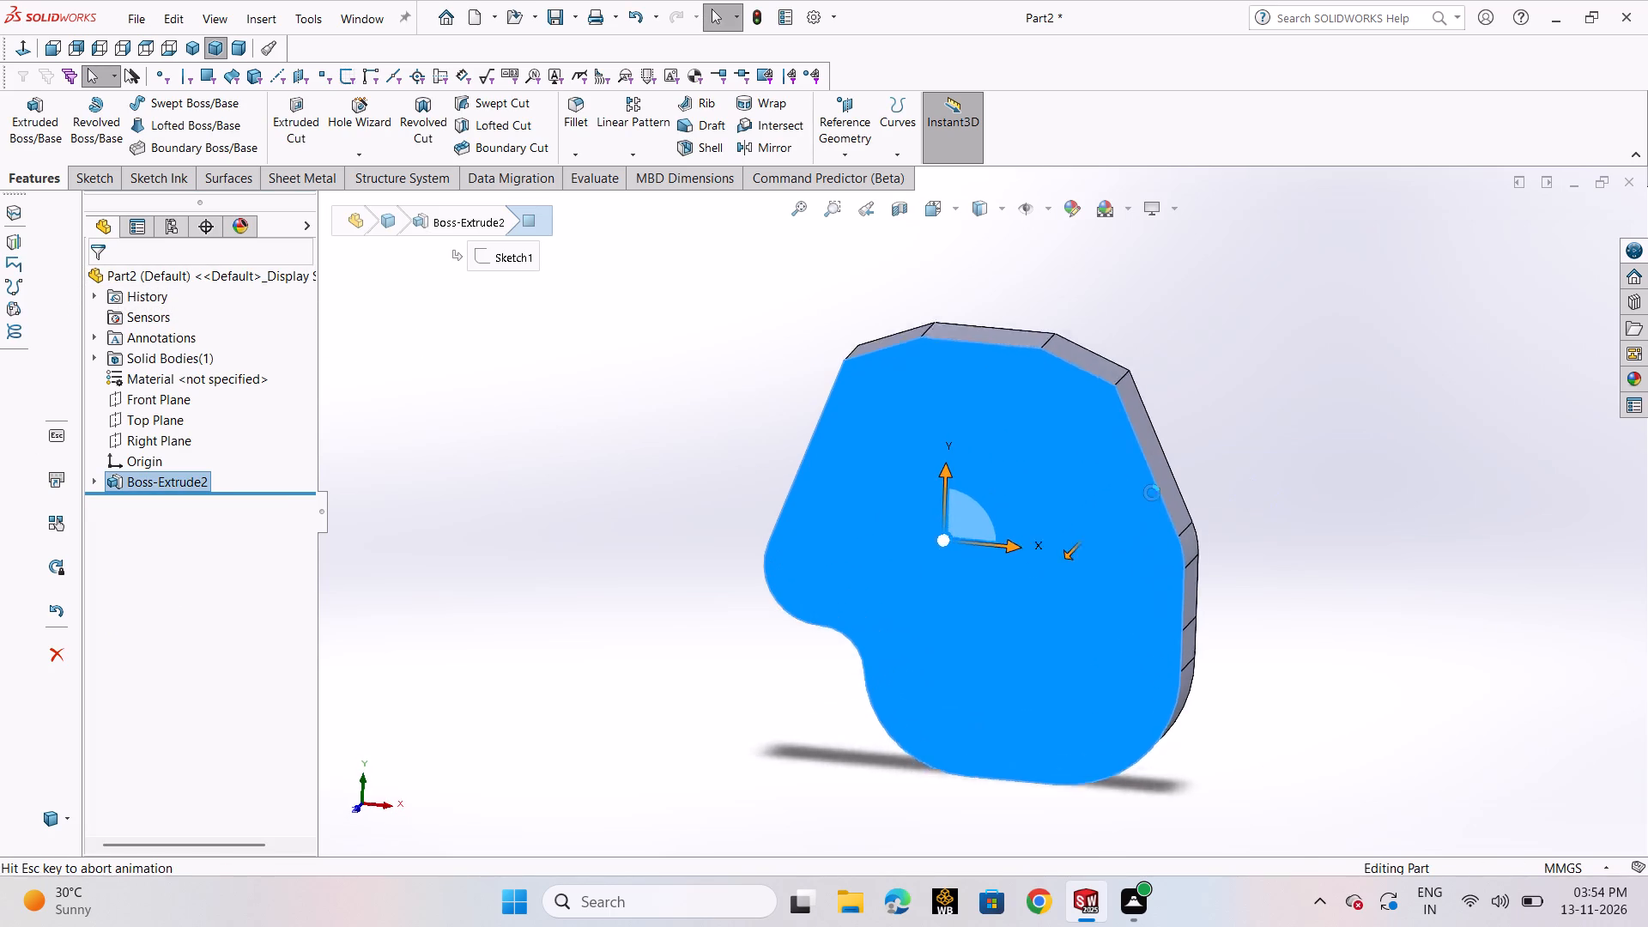
left_click(1276, 512)
scroll(1038, 509, "up", 3)
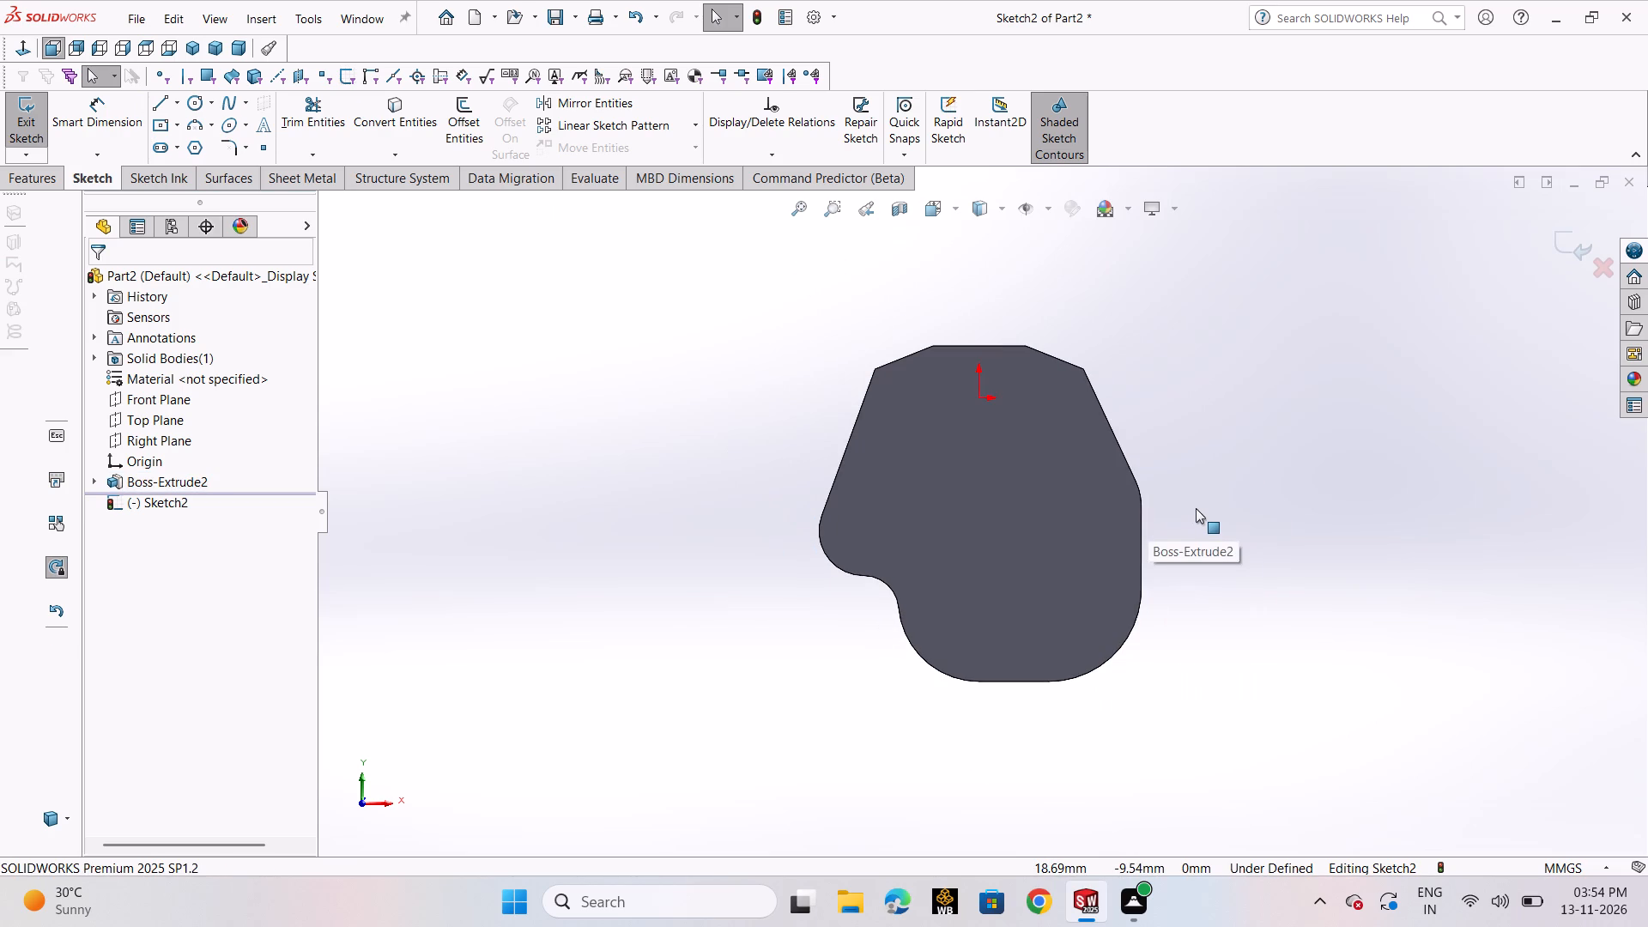
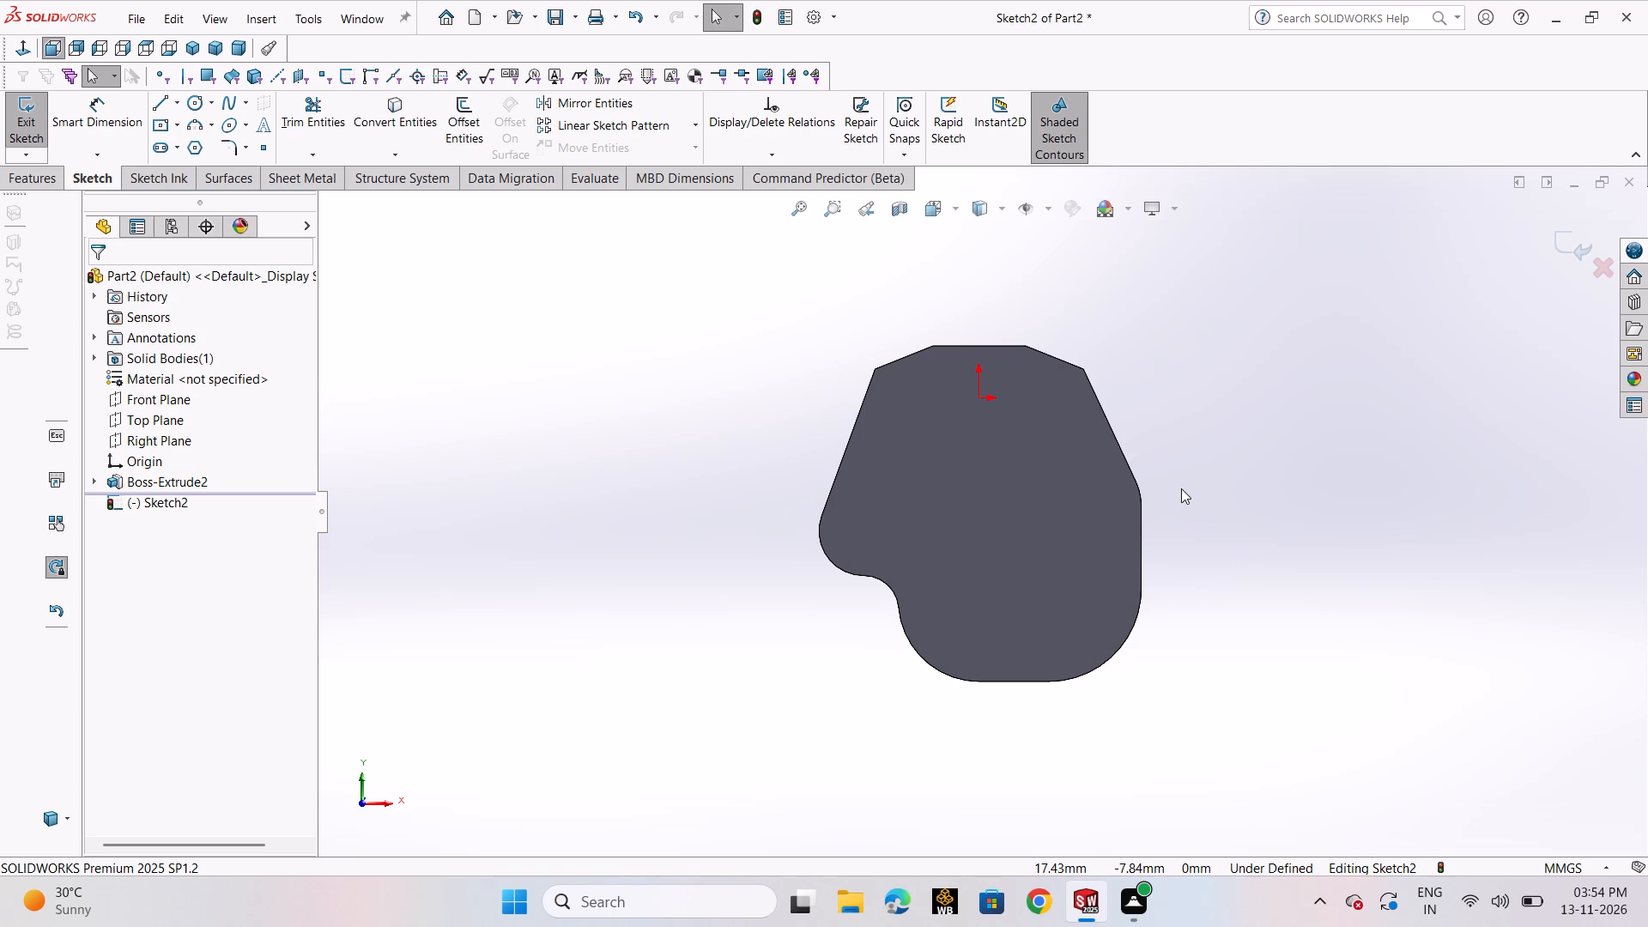
Sketch a horizontal centerpoint straight slot centred on the origin, about 12 mm between arc centres and about 2.9 mm wide.
left_click(203, 107)
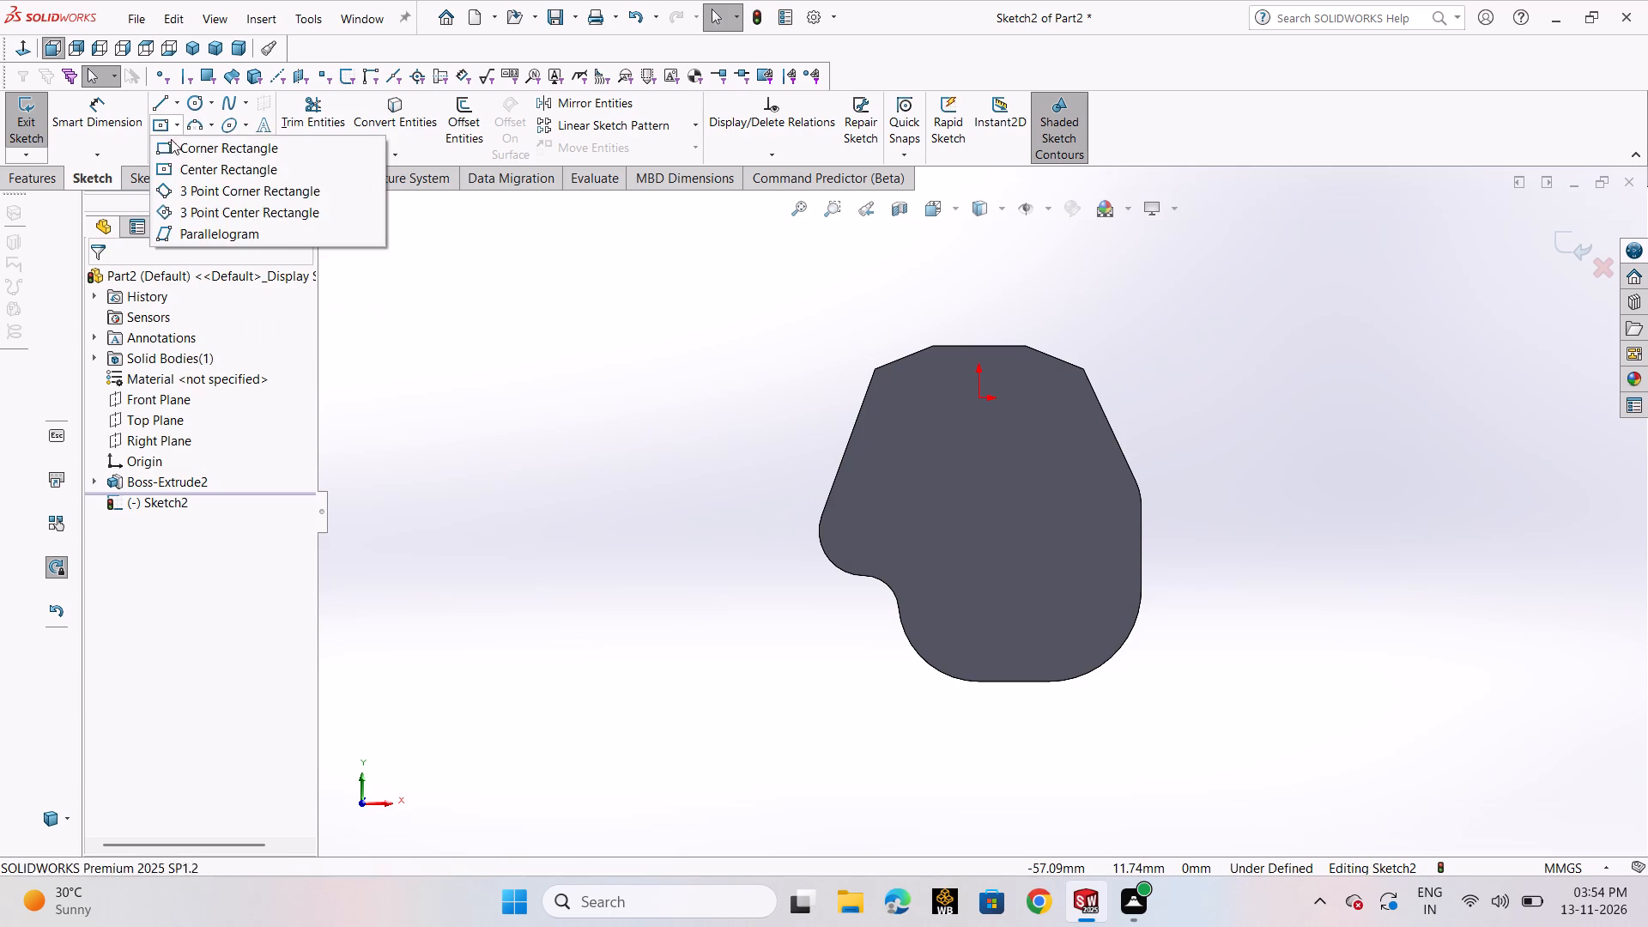
left_click(166, 145)
left_click(171, 149)
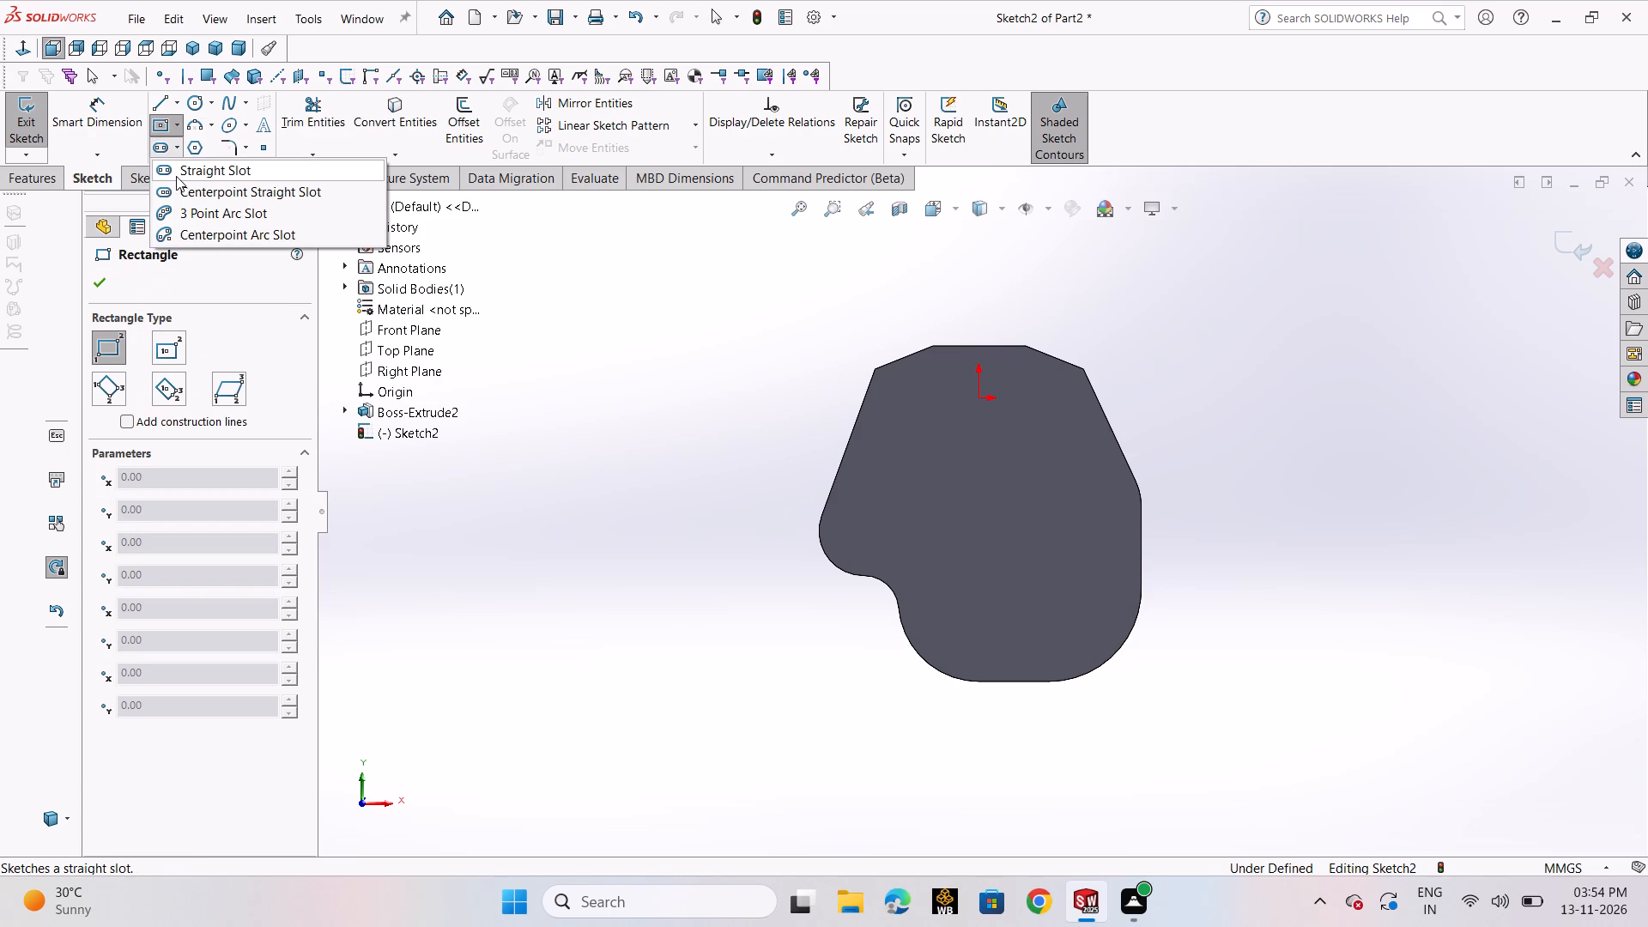
left_click(177, 186)
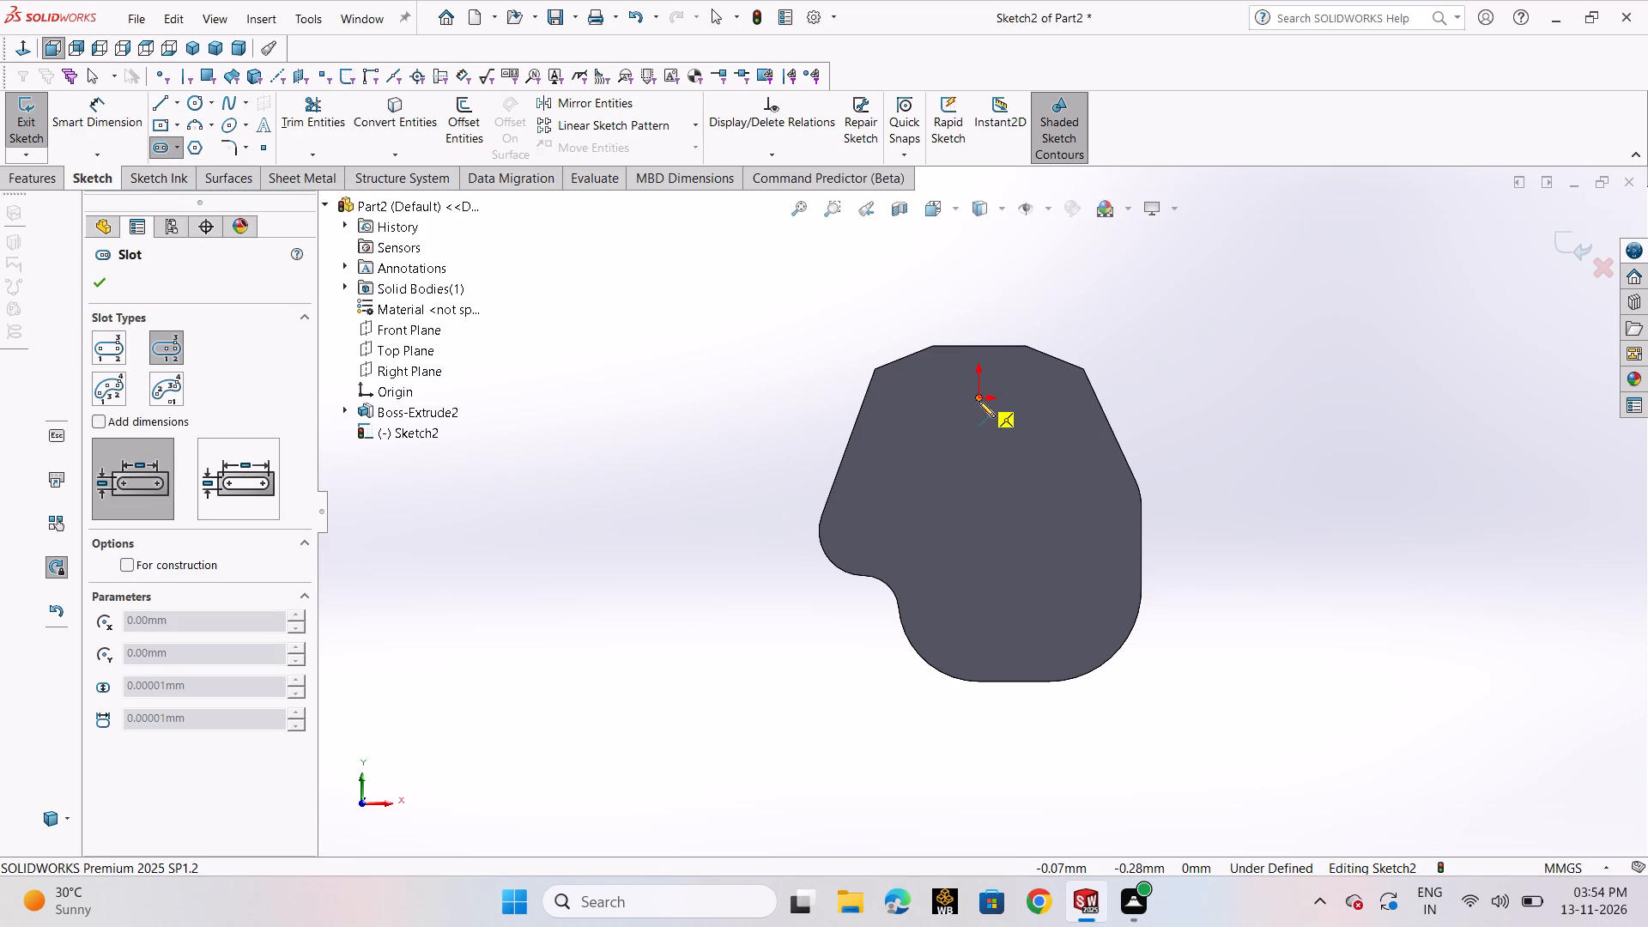
left_click(978, 401)
left_click(1049, 402)
left_click(1049, 381)
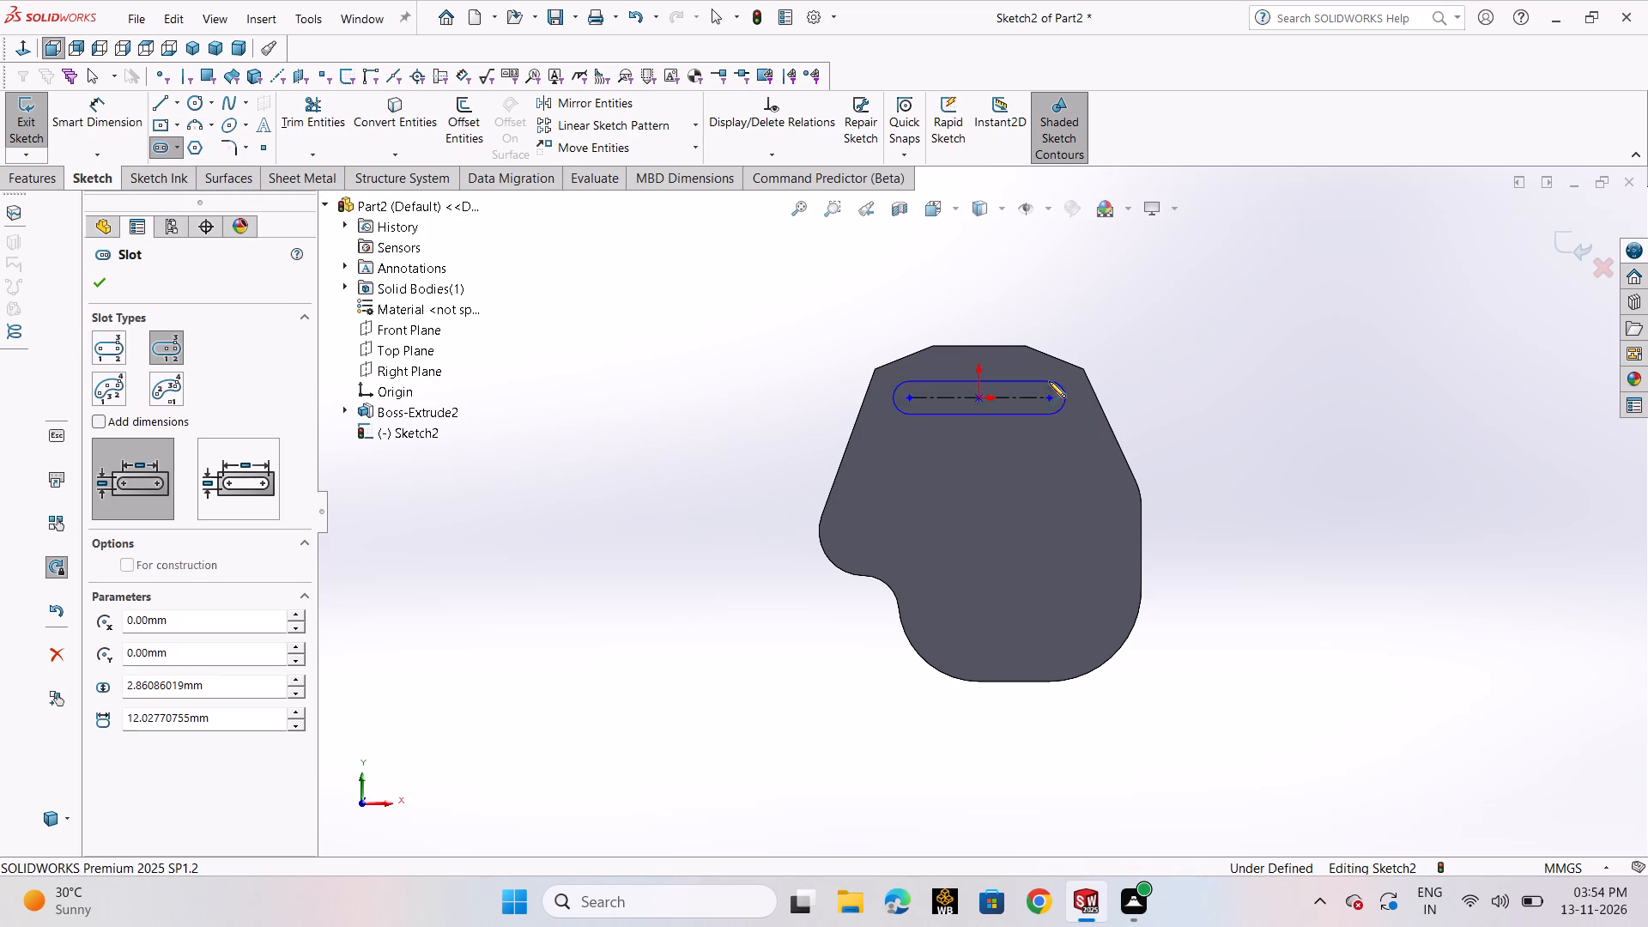
right_click(1049, 381)
left_click(1064, 391)
Dimension the distance between the slot's two arc centres as 5 mm, placing the dimension above the plate.
left_click(135, 137)
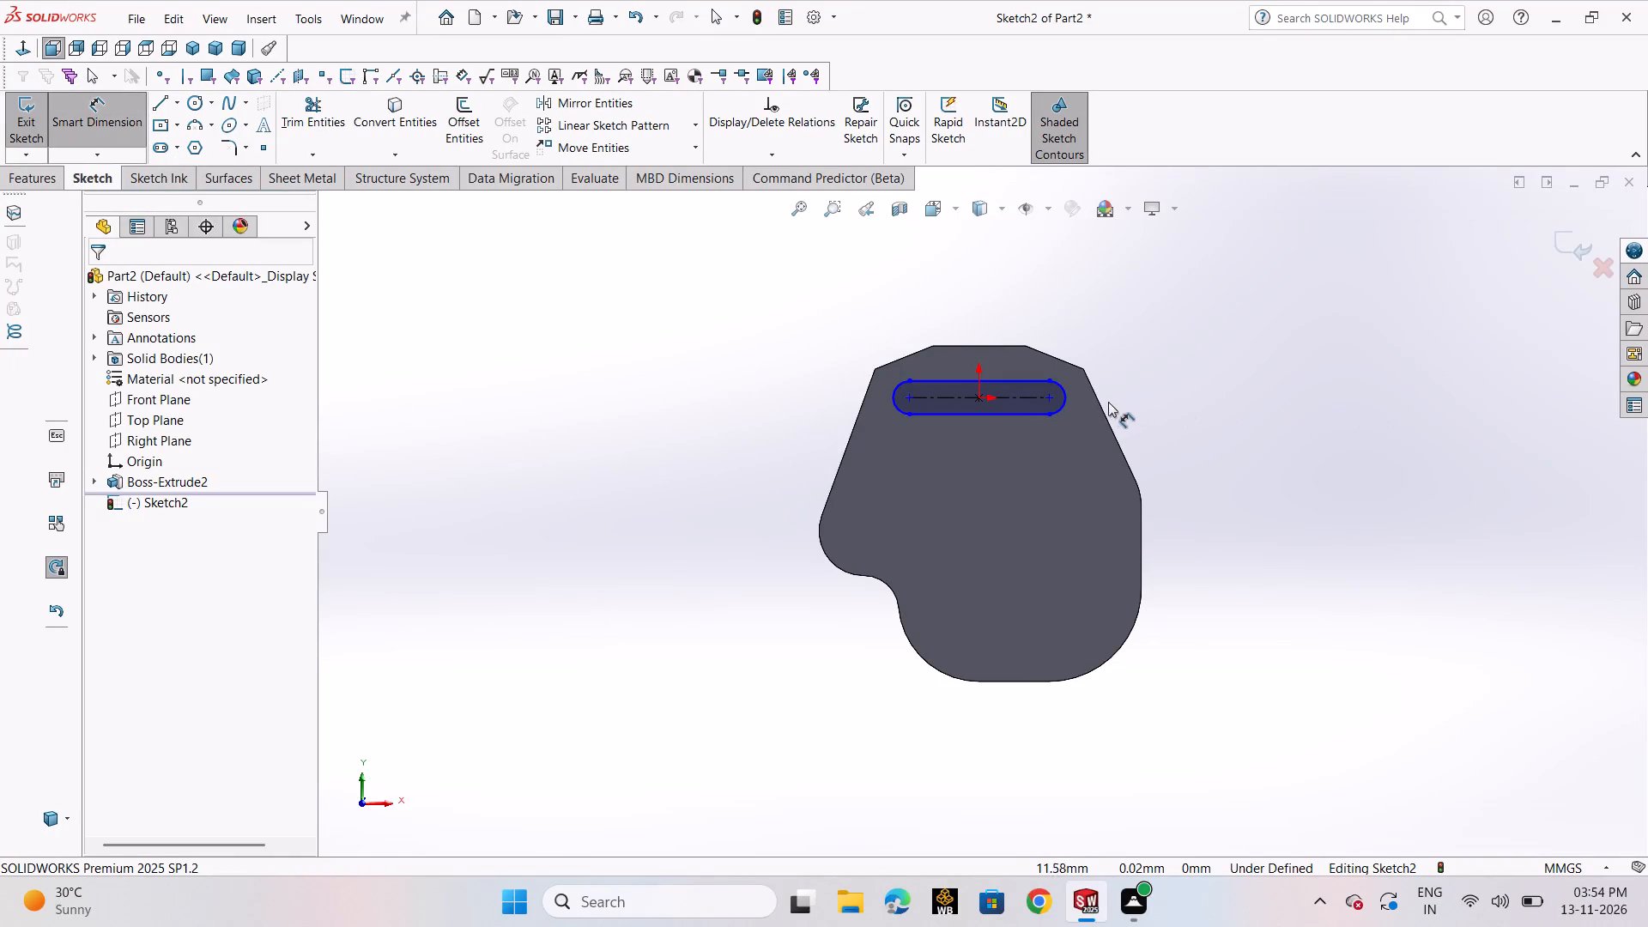
left_click(1046, 399)
left_click(909, 397)
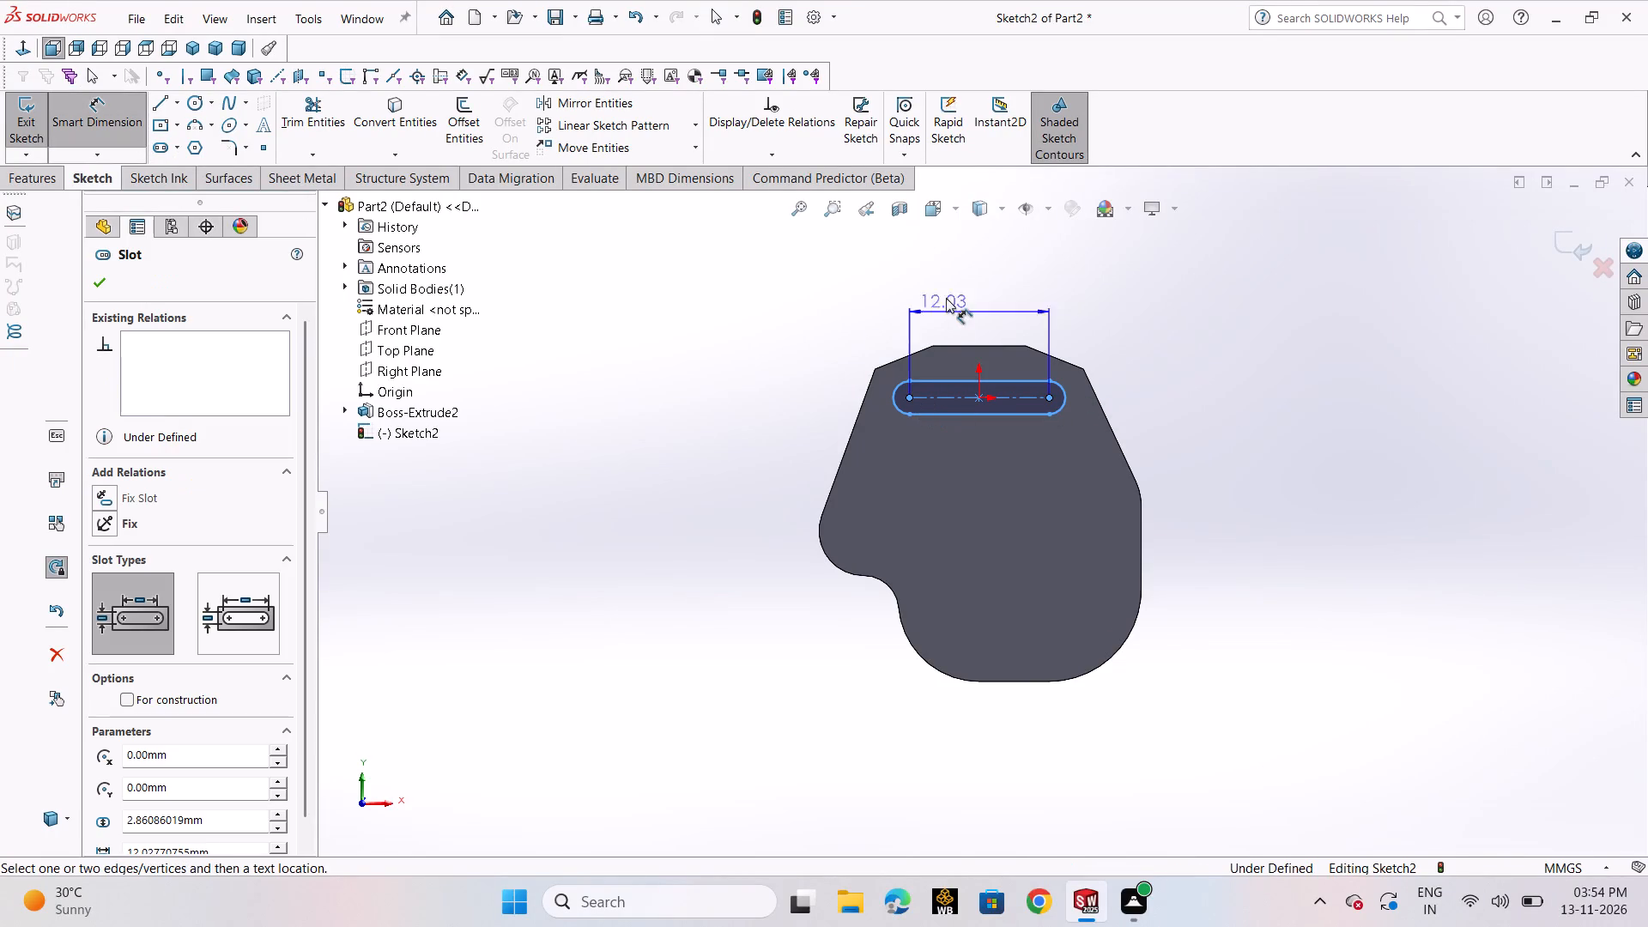
left_click(947, 295)
key("5")
key("Return")
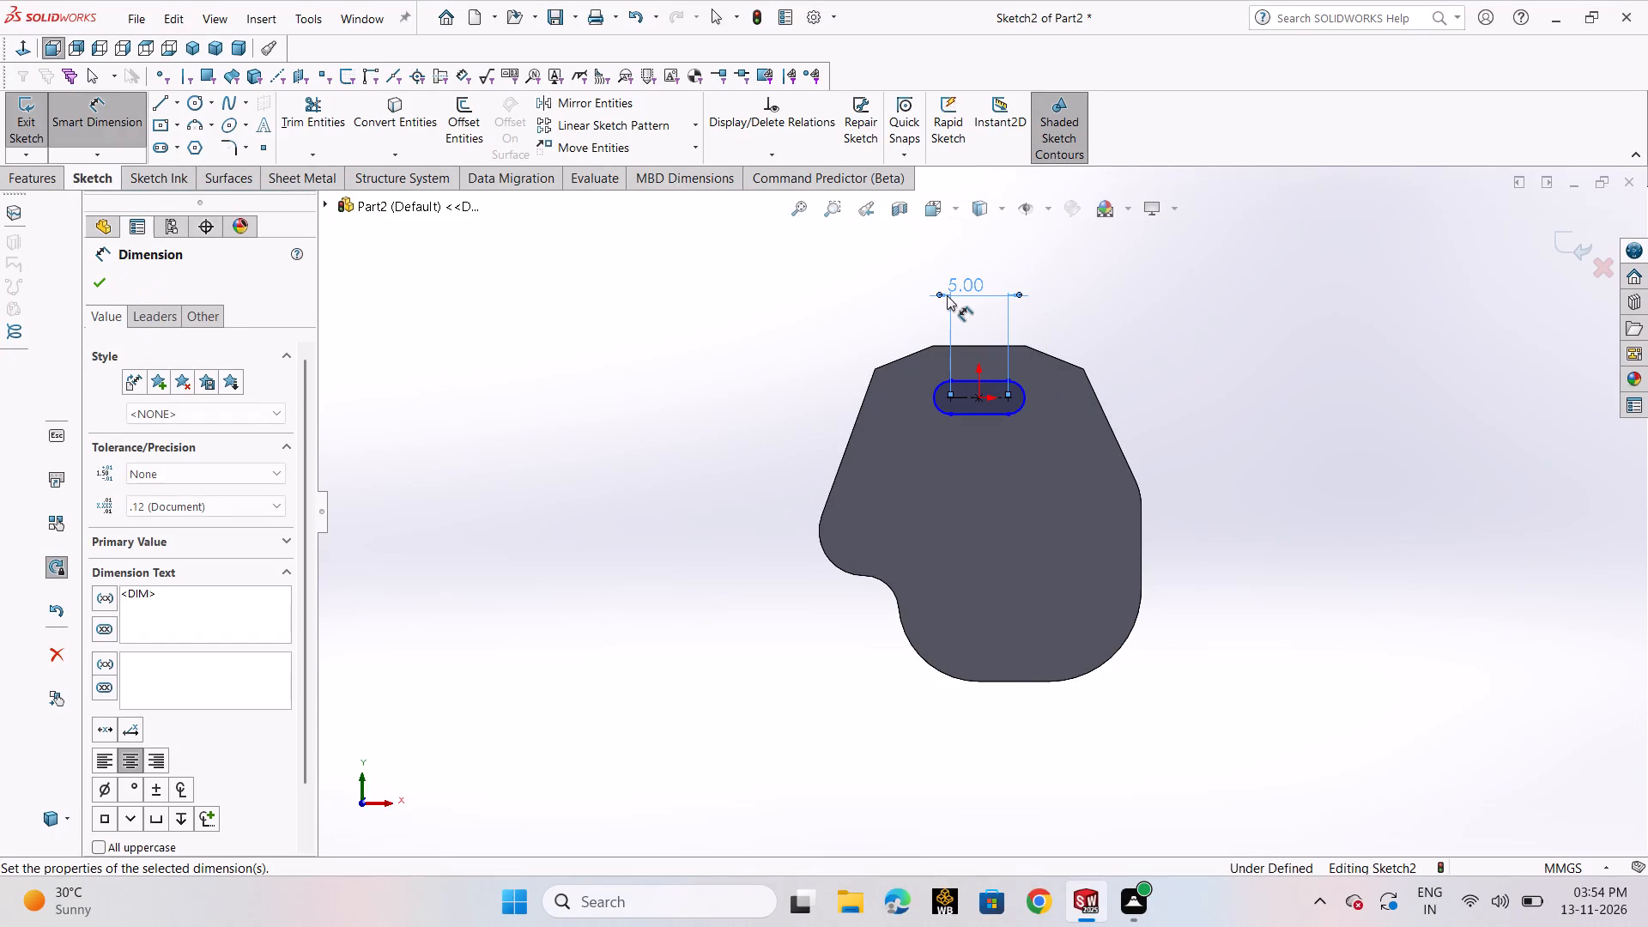
left_click(93, 281)
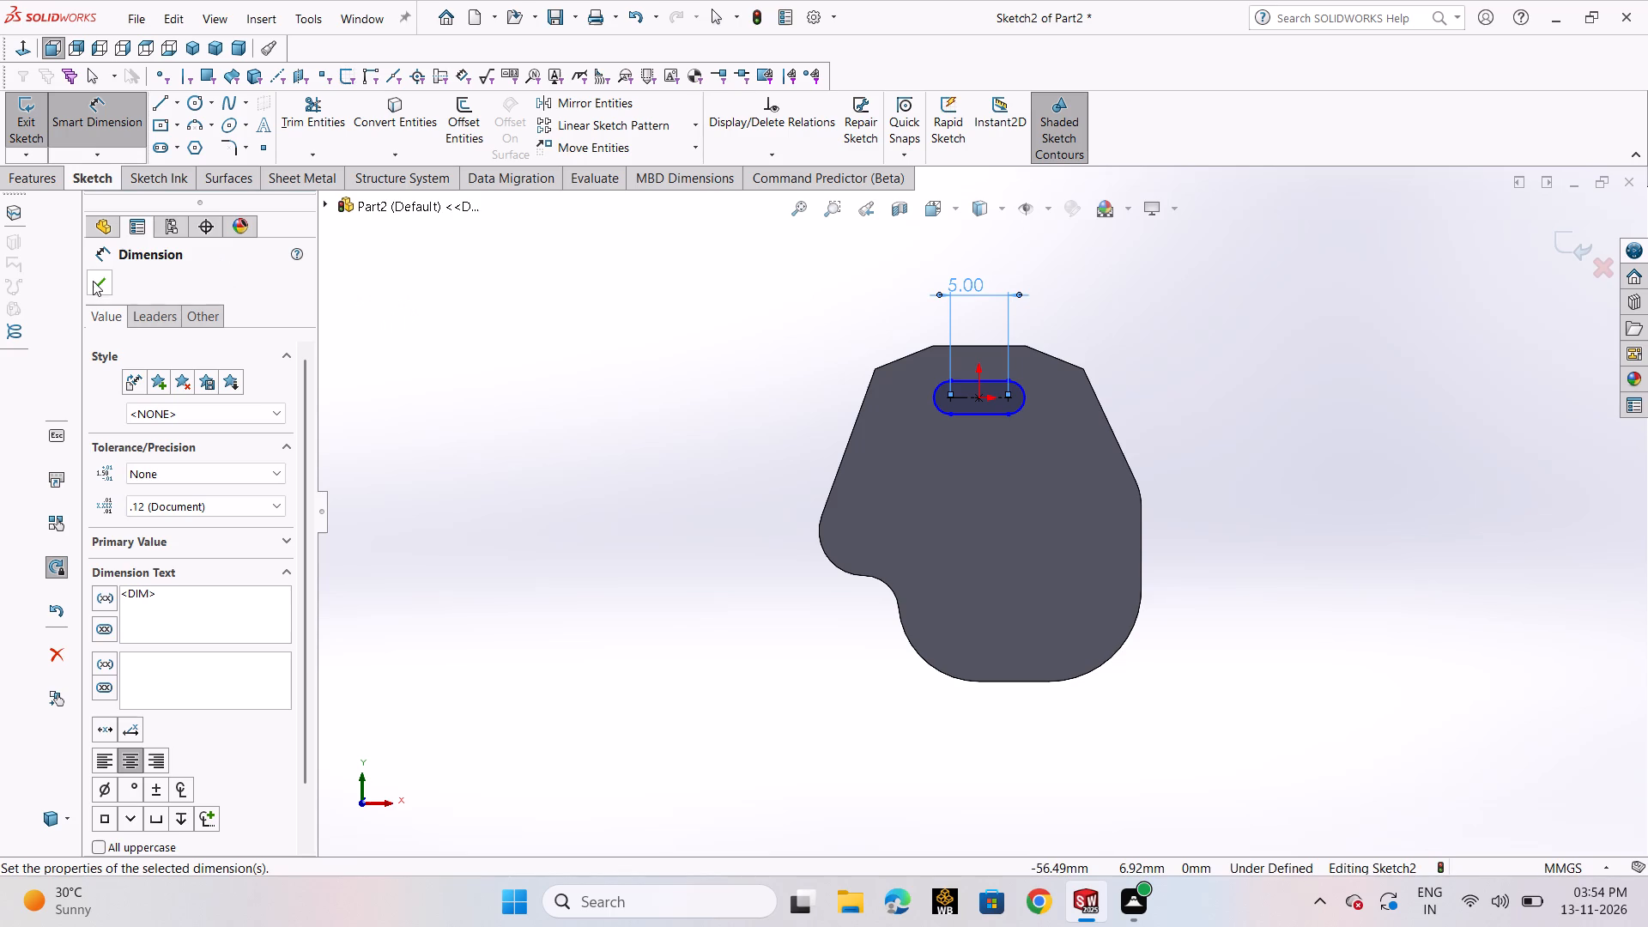
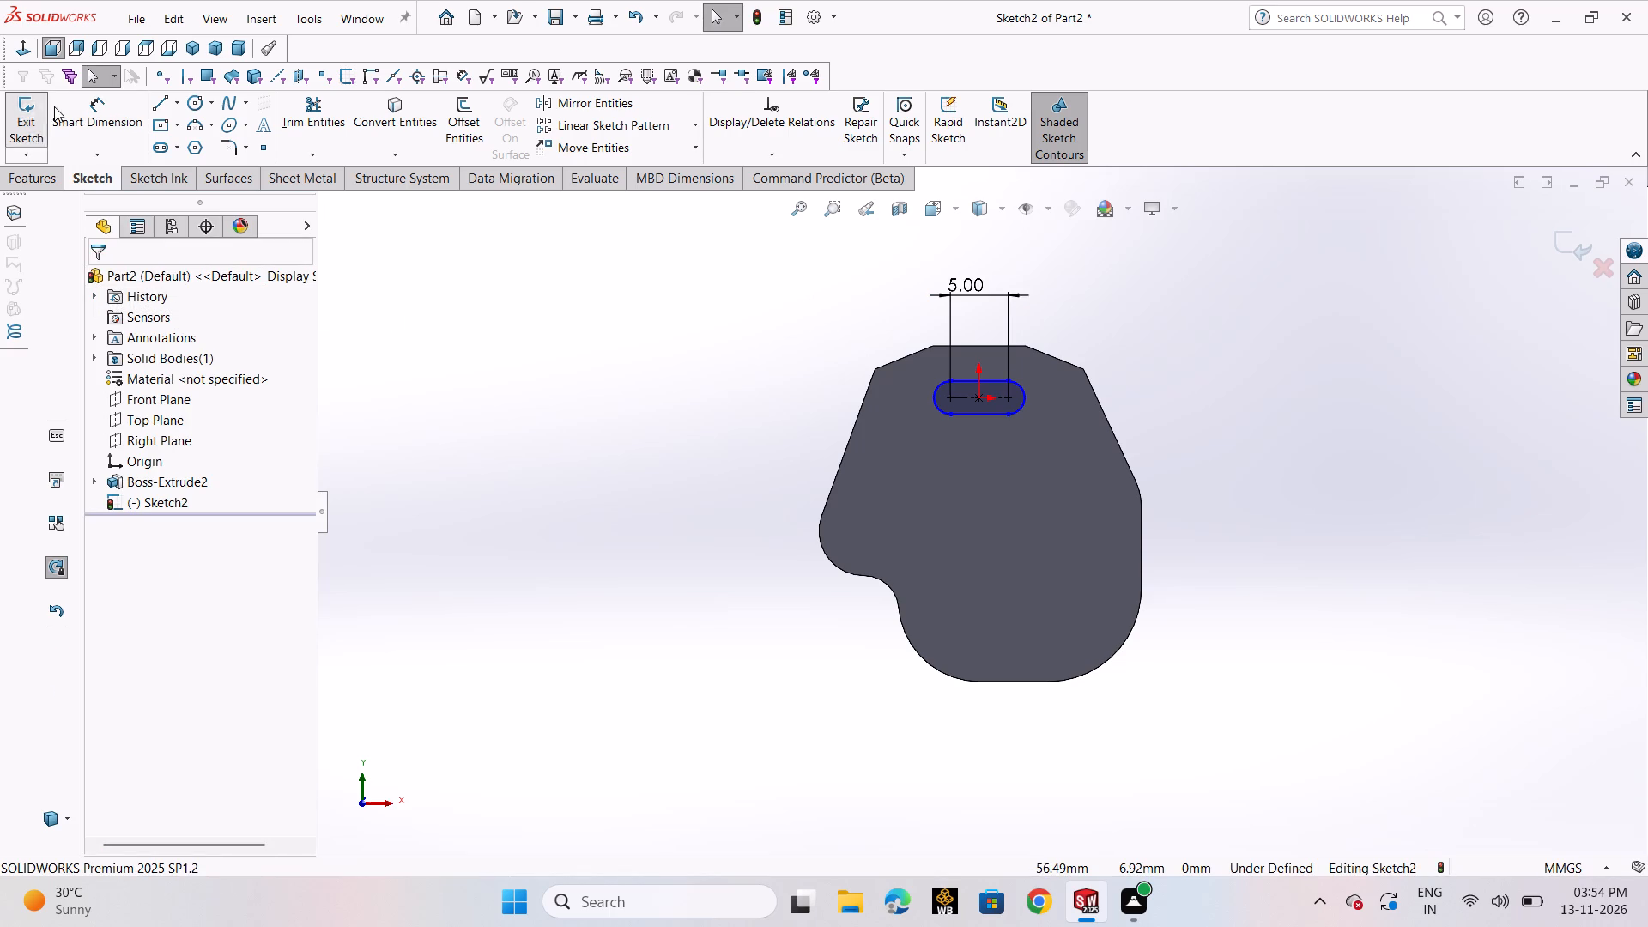
Dimension the slot's width between its two straight edges as 4 mm, placing the dimension beside the plate's slanted left edge.
left_click(90, 121)
scroll(999, 430, "down", 2)
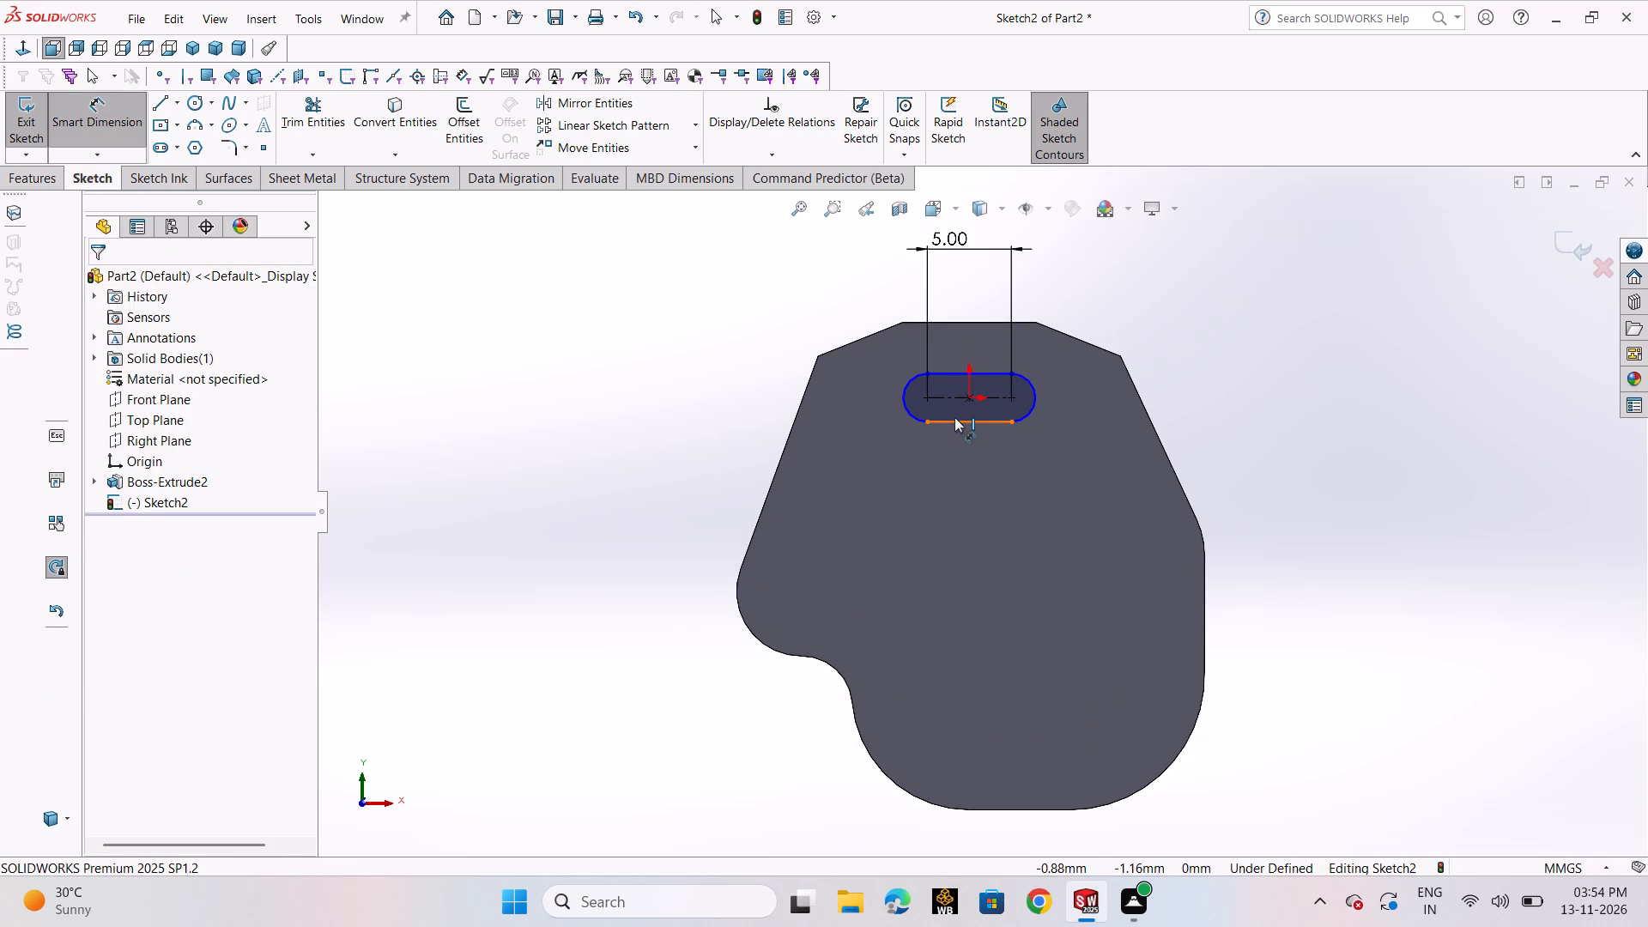
left_click(954, 417)
left_click(958, 371)
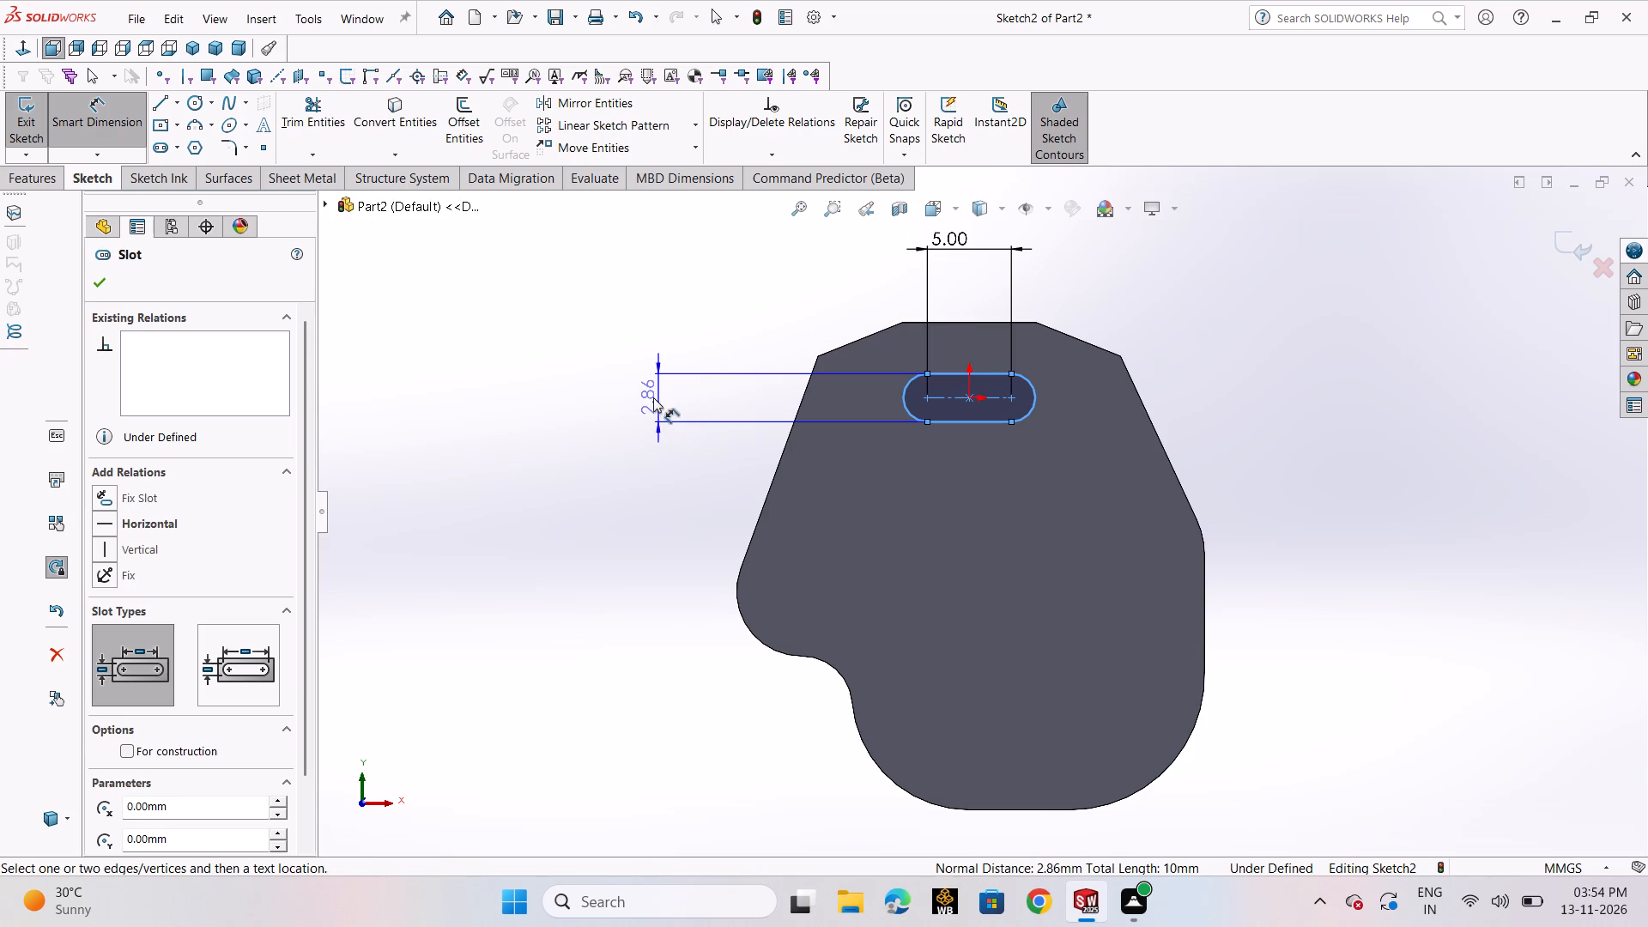
left_click(653, 397)
key("4")
key("Return")
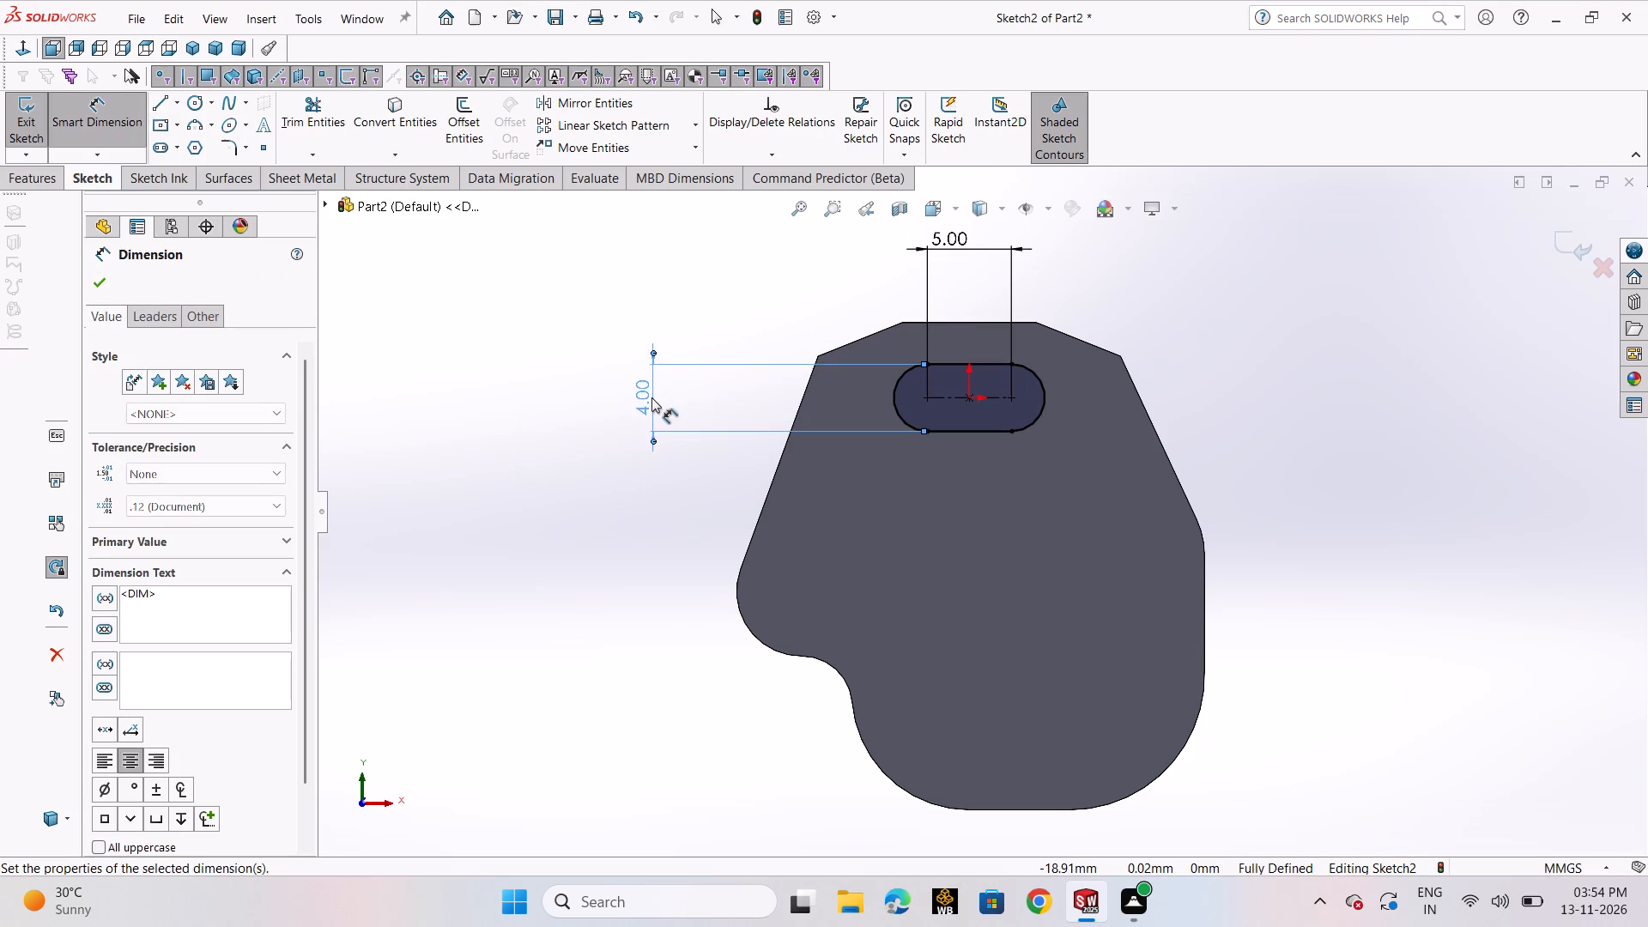
left_click(92, 283)
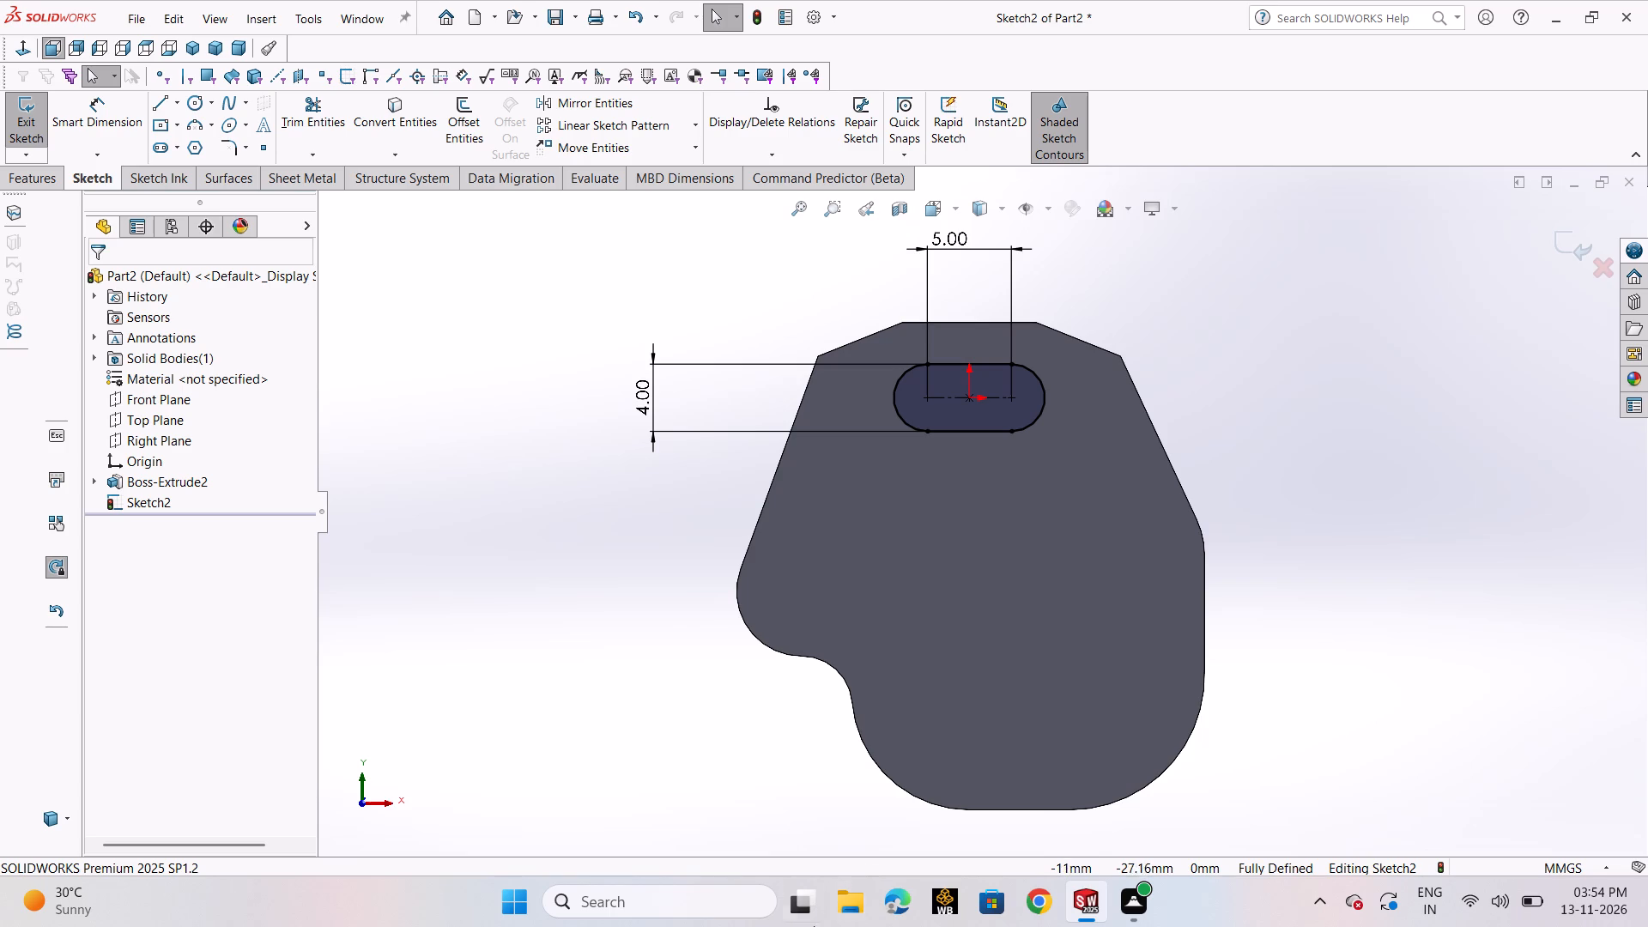
Delete the coincident relation tying the slot's centre to the origin and move the slot straight down, just below the origin.
left_click(965, 397)
left_click(971, 418)
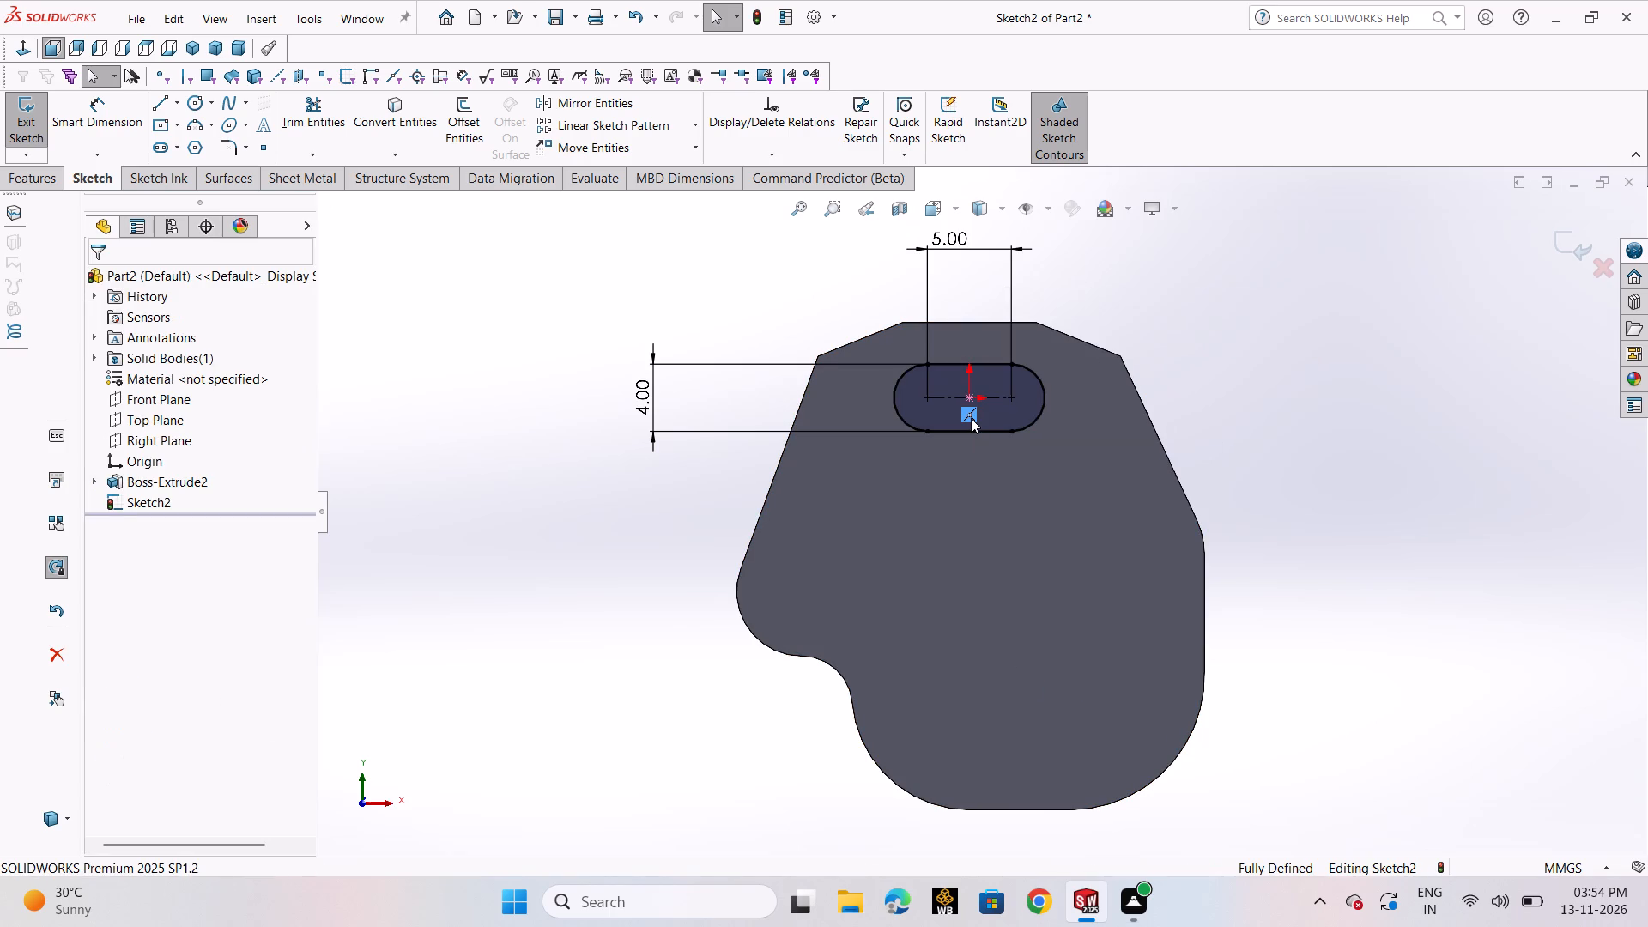
key("Delete")
left_click_drag(971, 401, 967, 463)
left_click(1273, 518)
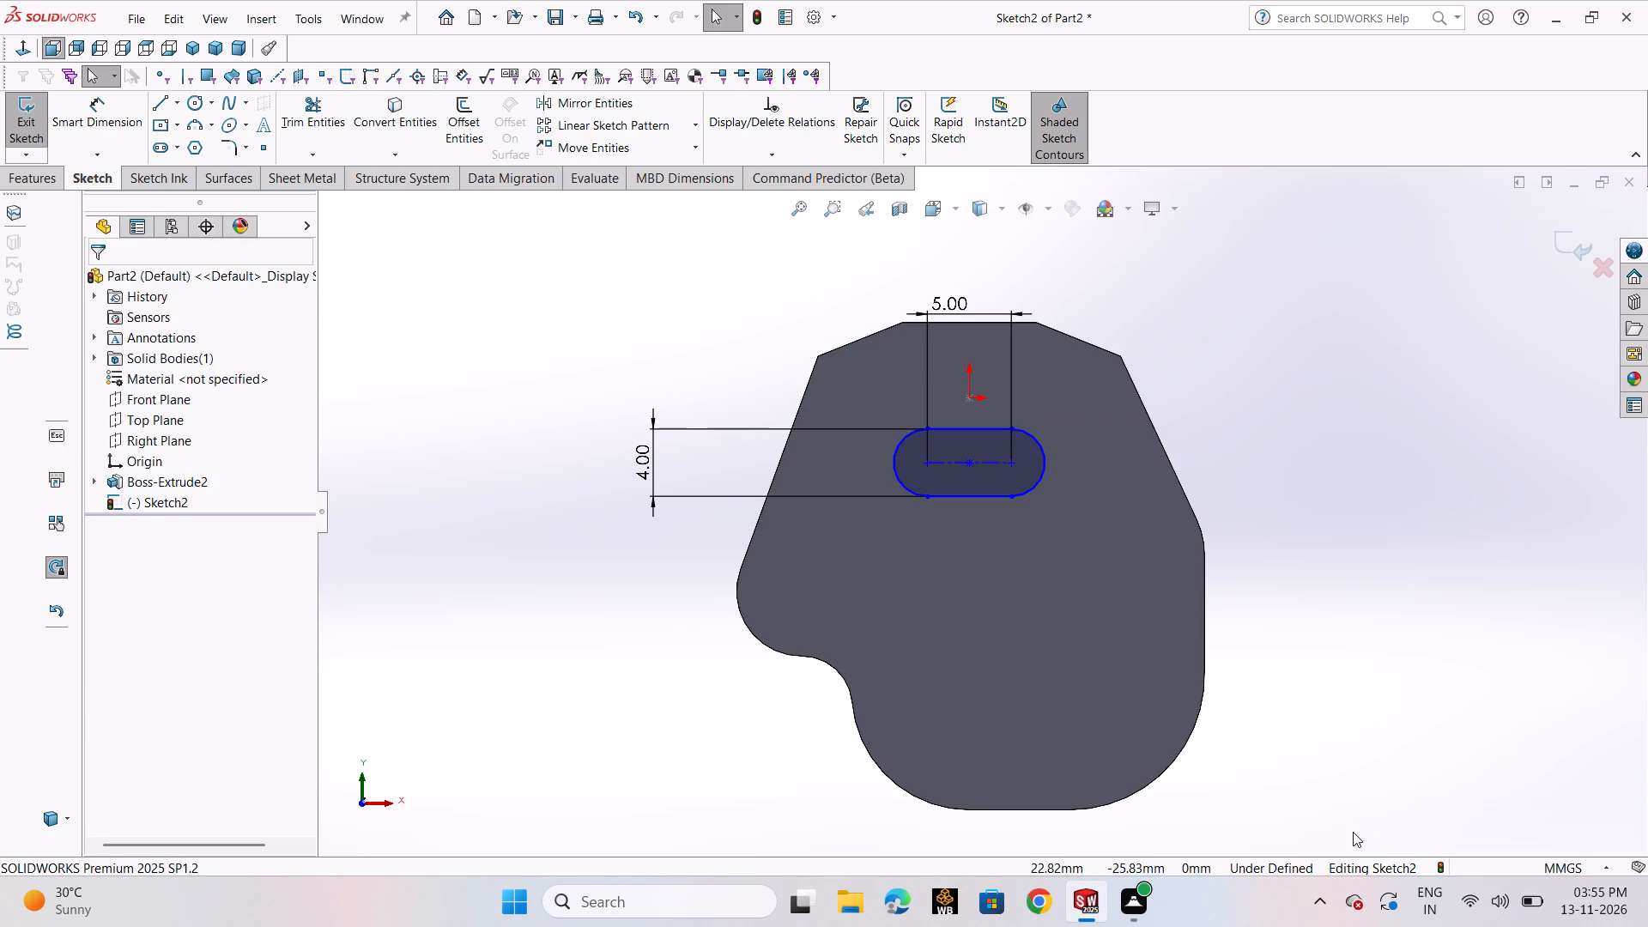
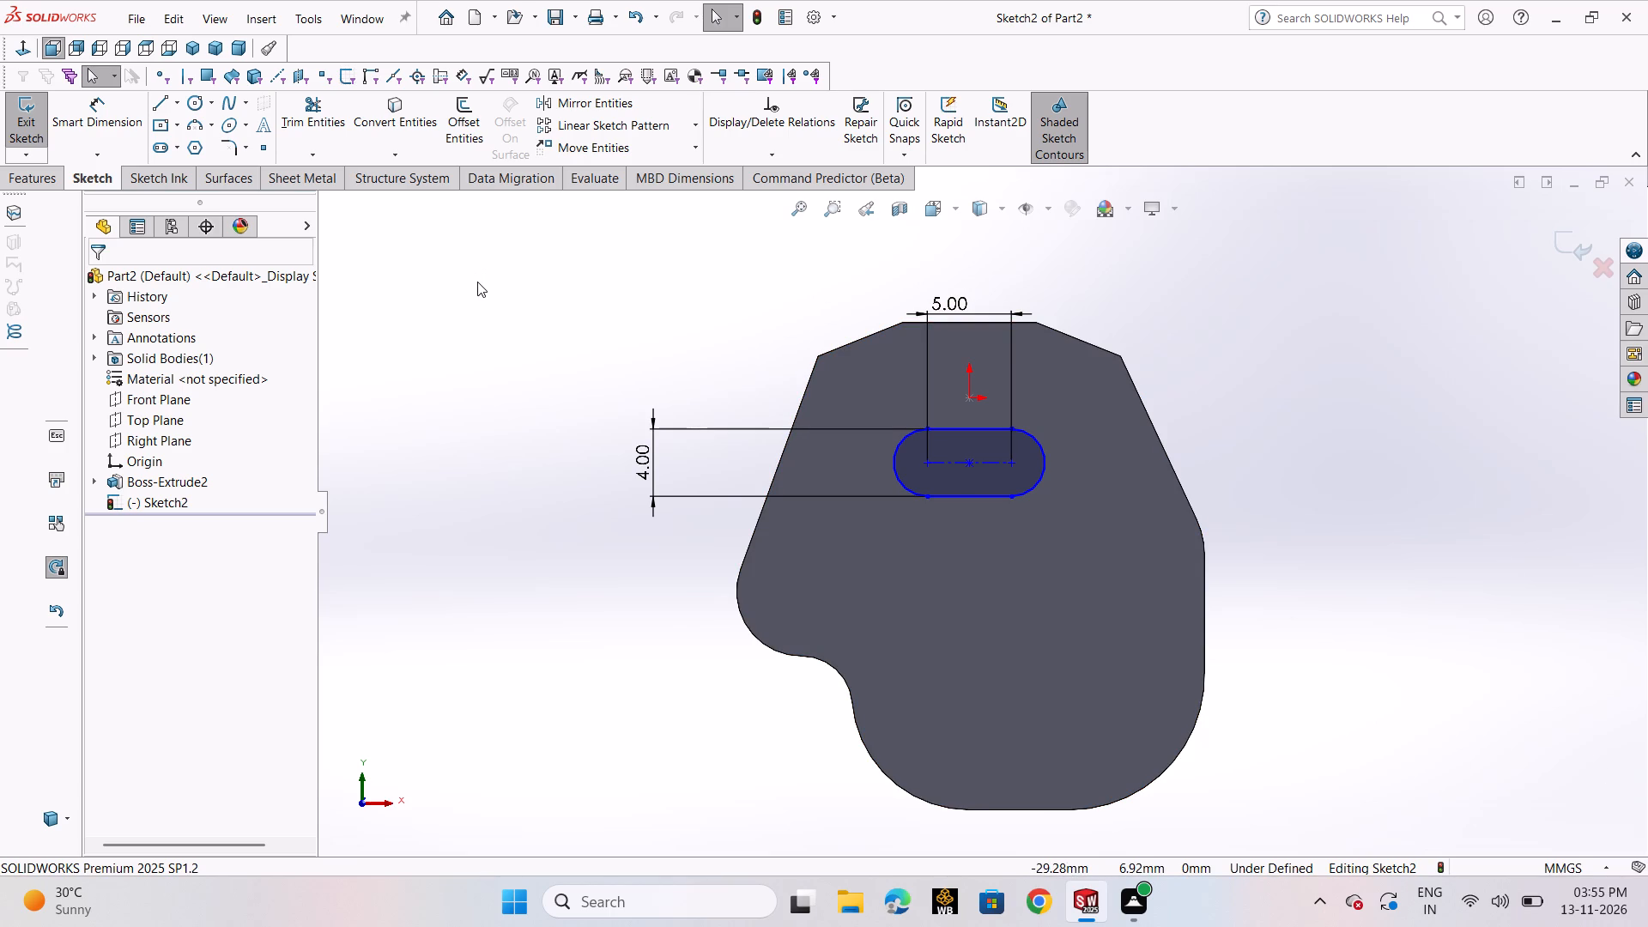
Sketch a circle of about 21.96 mm radius centred on the plate, directly below the slot.
left_click(188, 107)
left_click(201, 130)
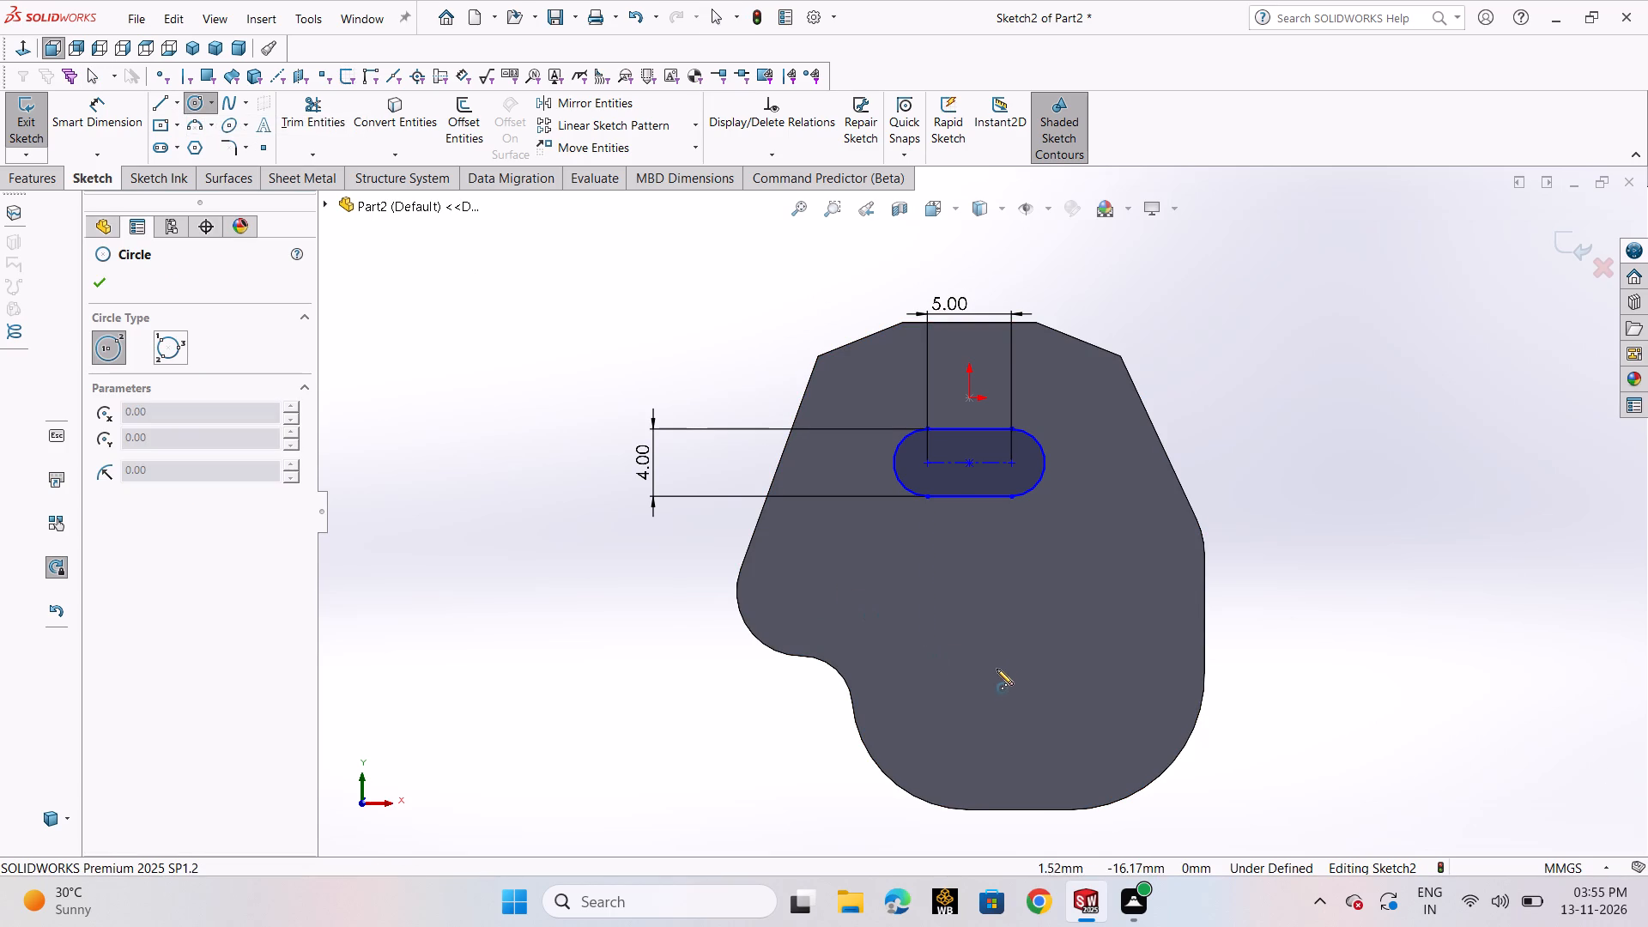
left_click(971, 628)
left_click(1306, 476)
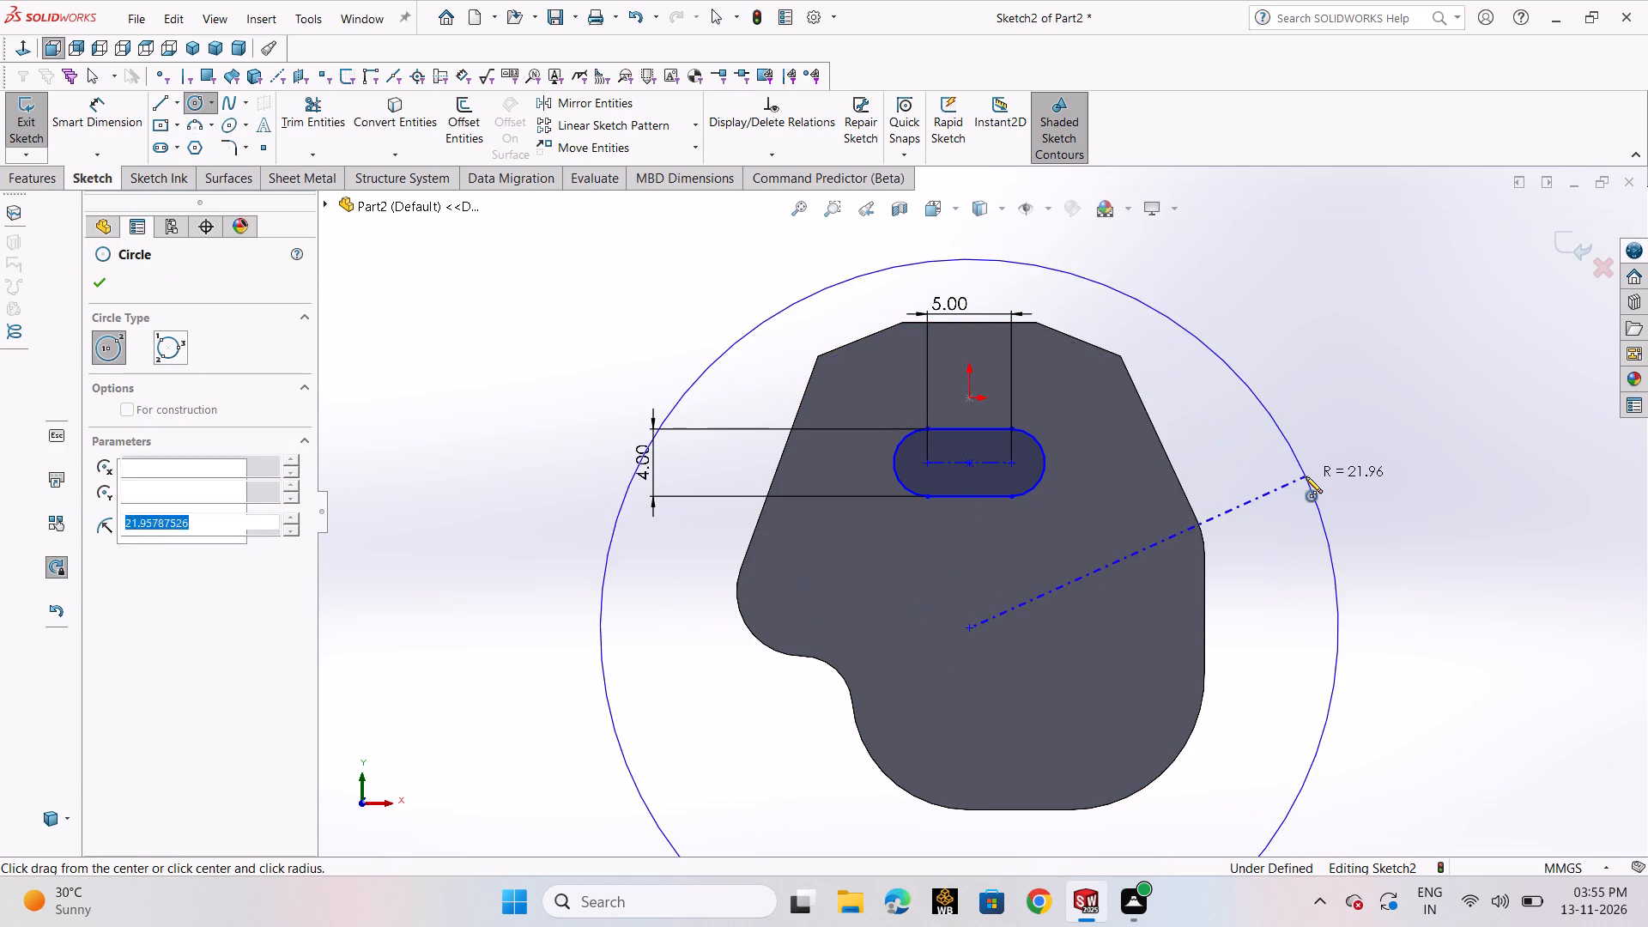
right_click(1306, 476)
left_click(1320, 483)
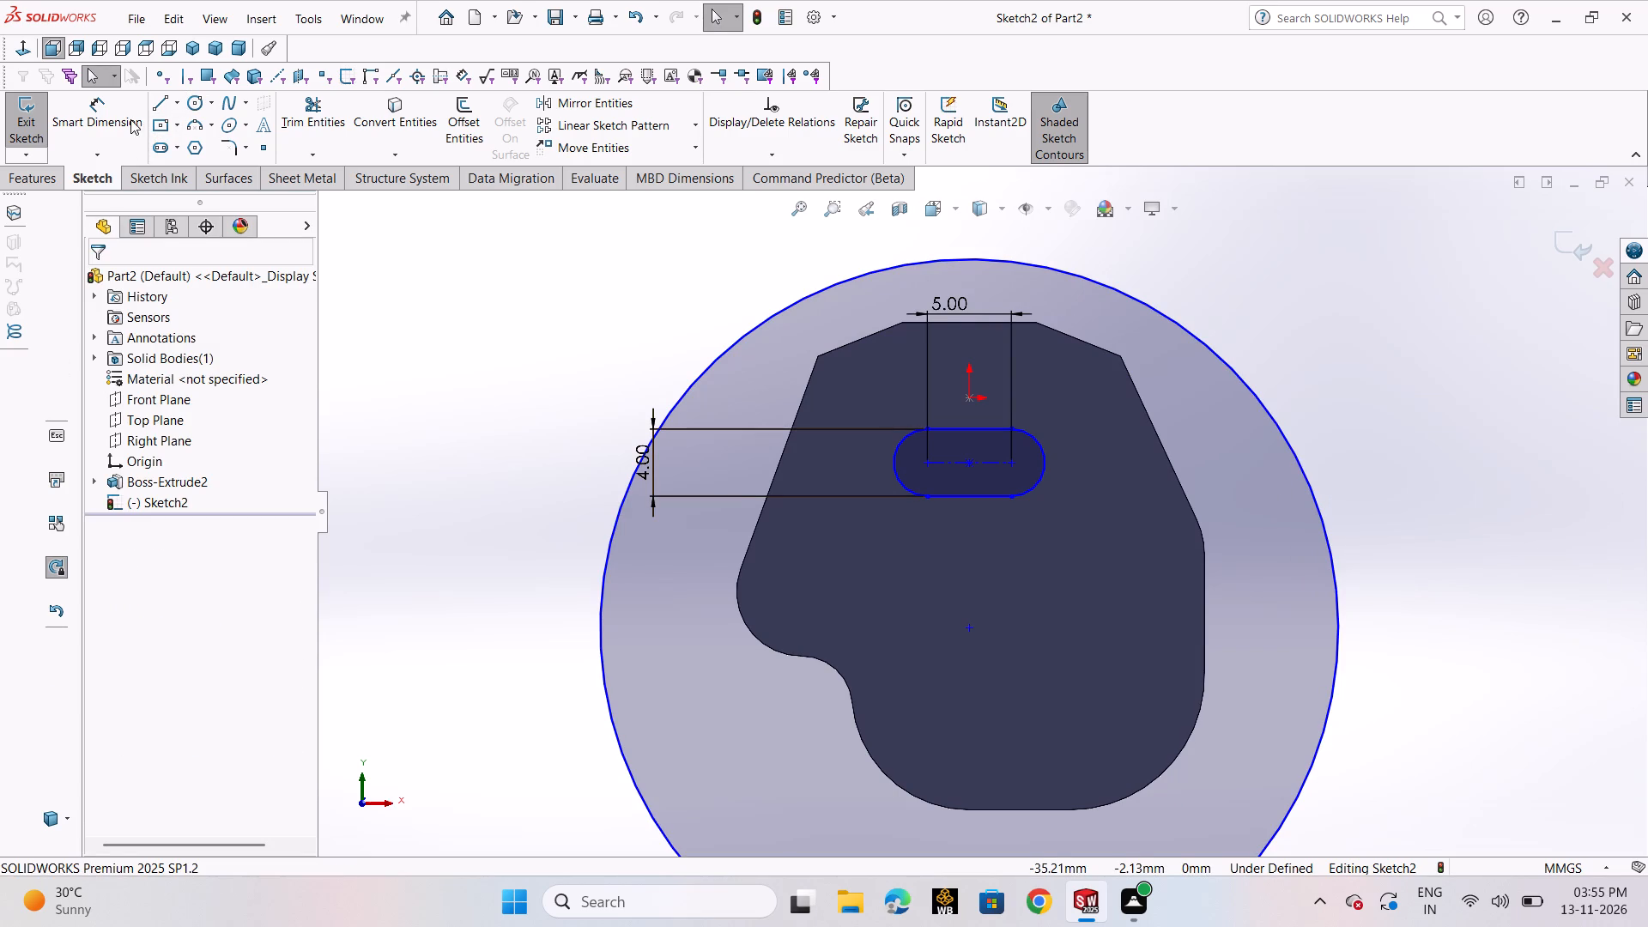
Dimension the circle's diameter as 18 mm, placing the dimension beside the plate's left side.
left_click(130, 119)
left_click(603, 671)
left_click(543, 623)
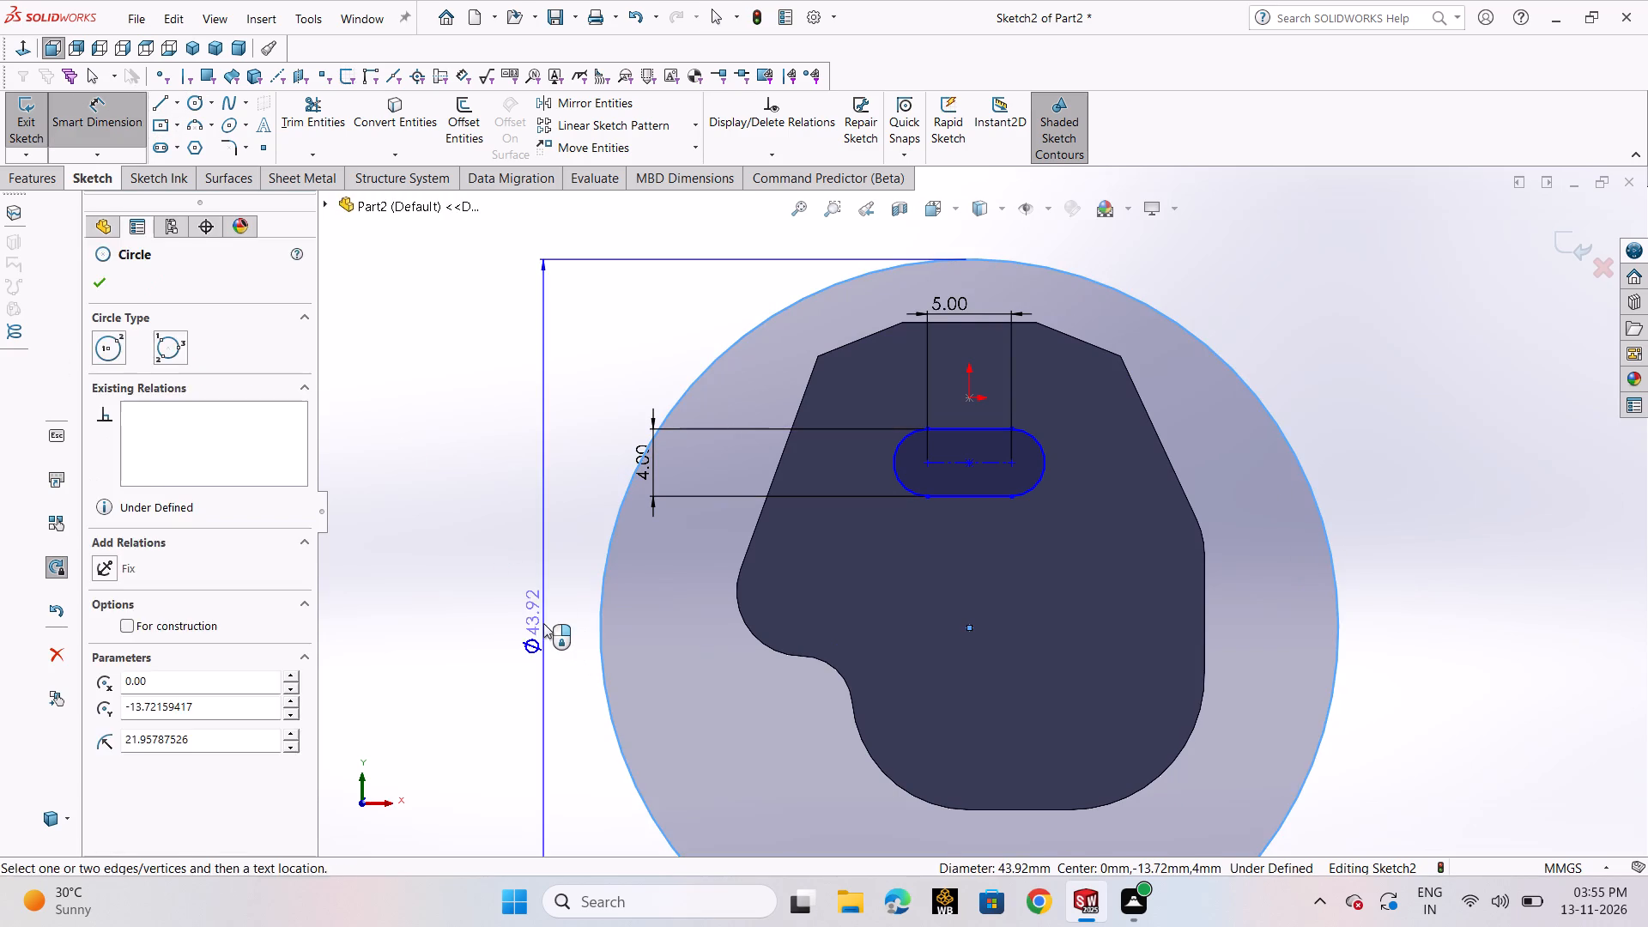
type("18")
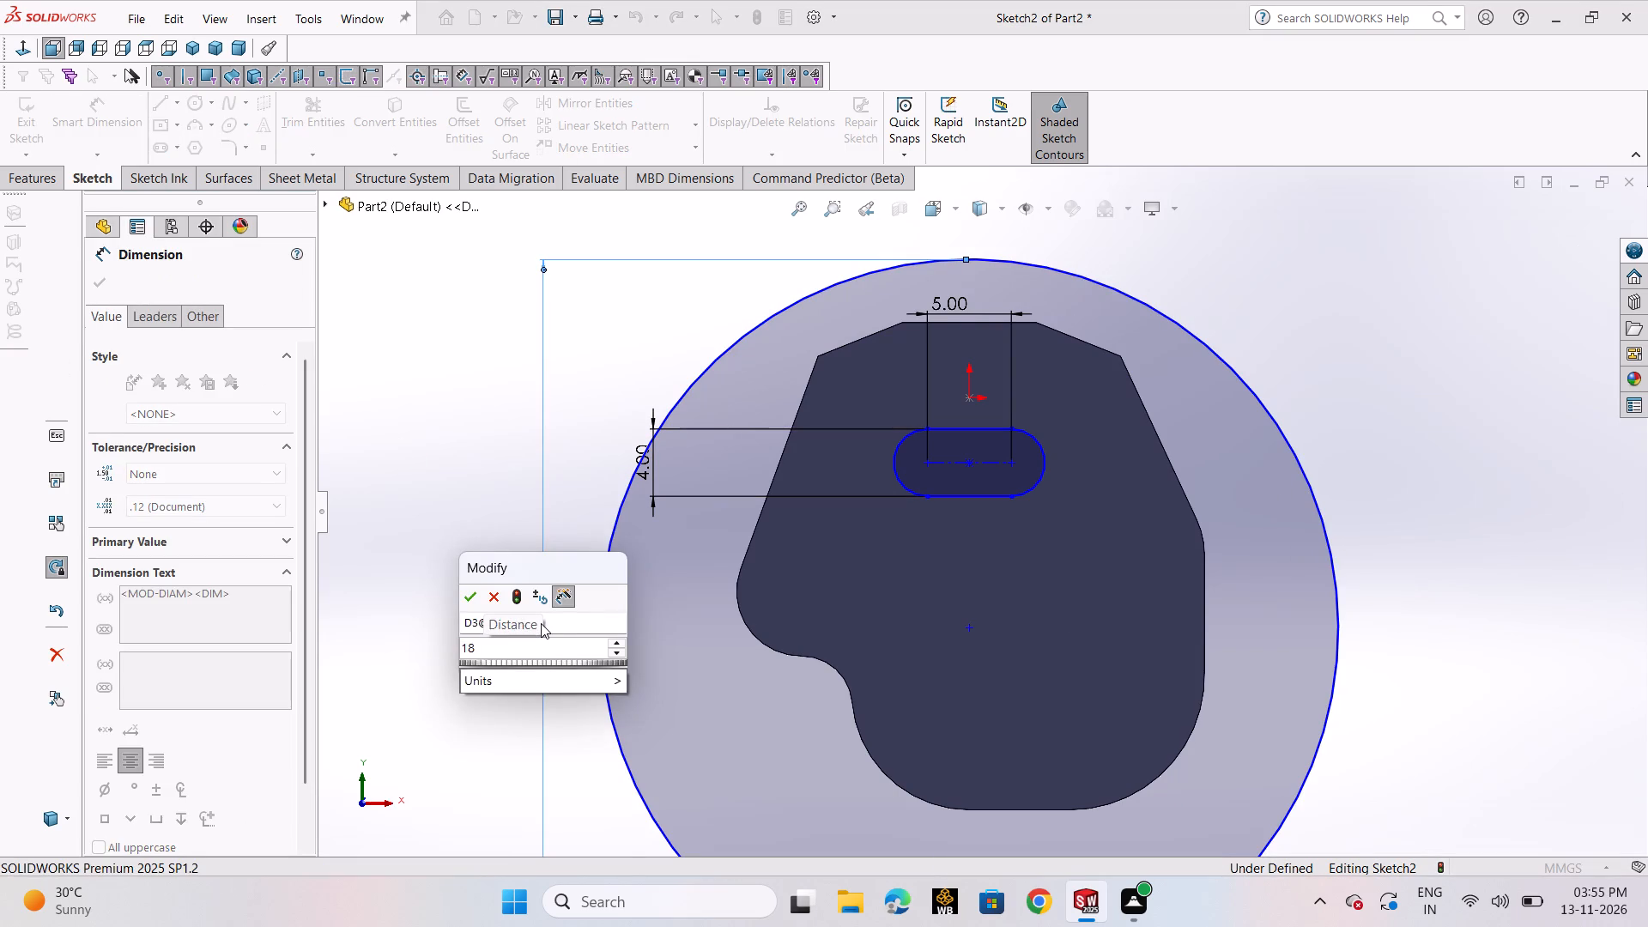
key("Return")
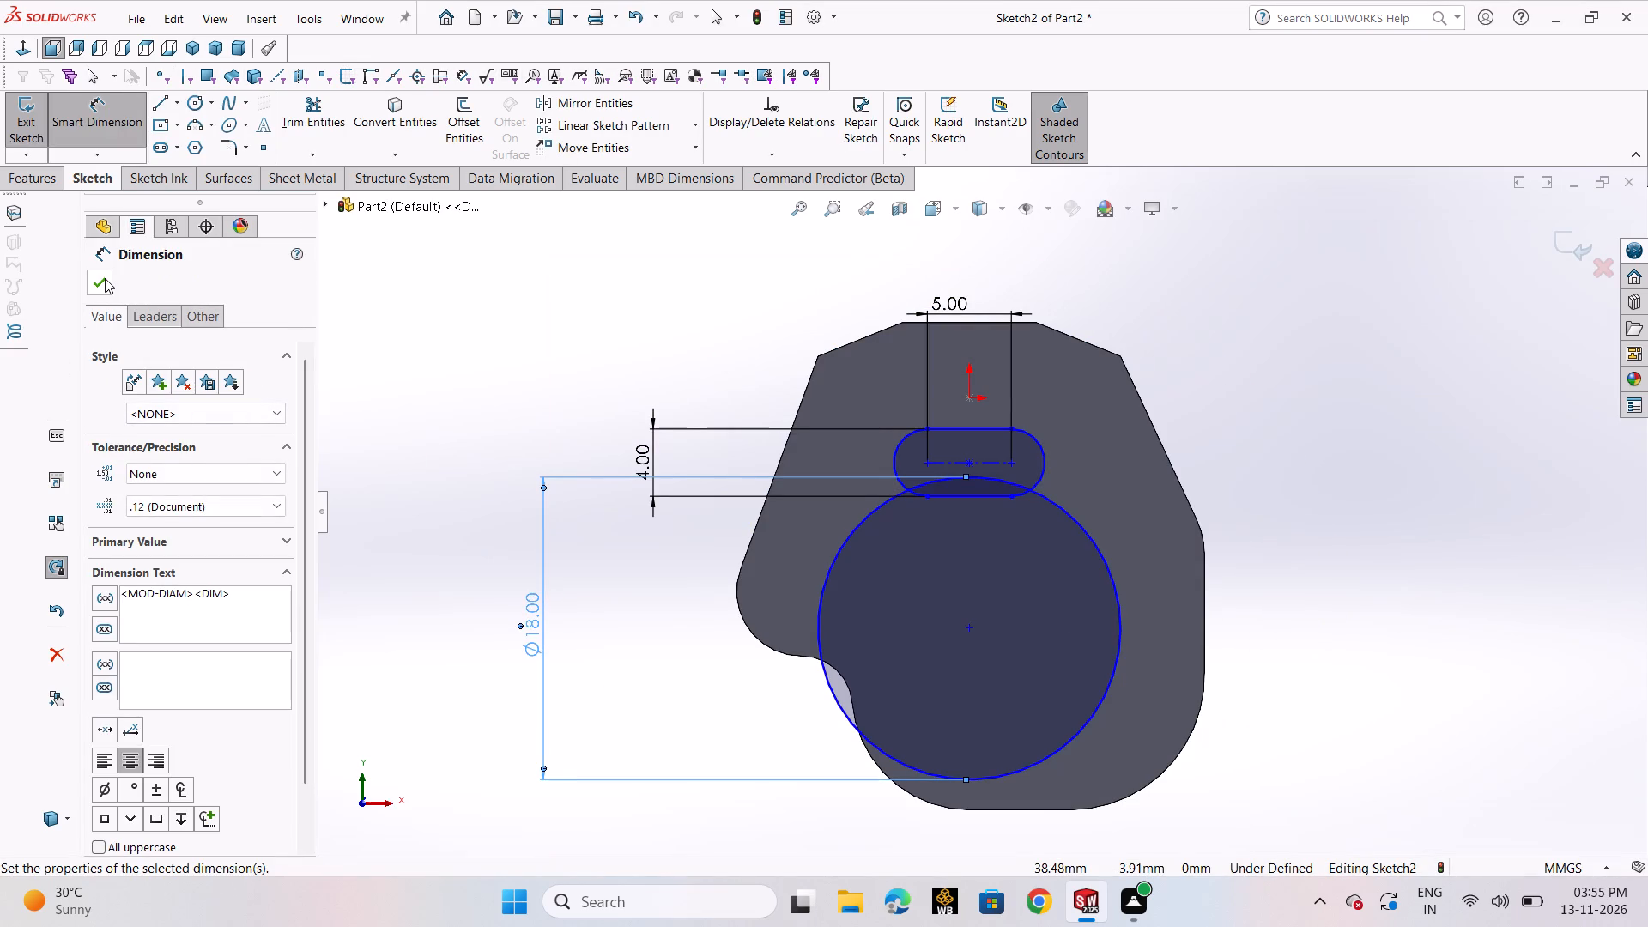
left_click(105, 278)
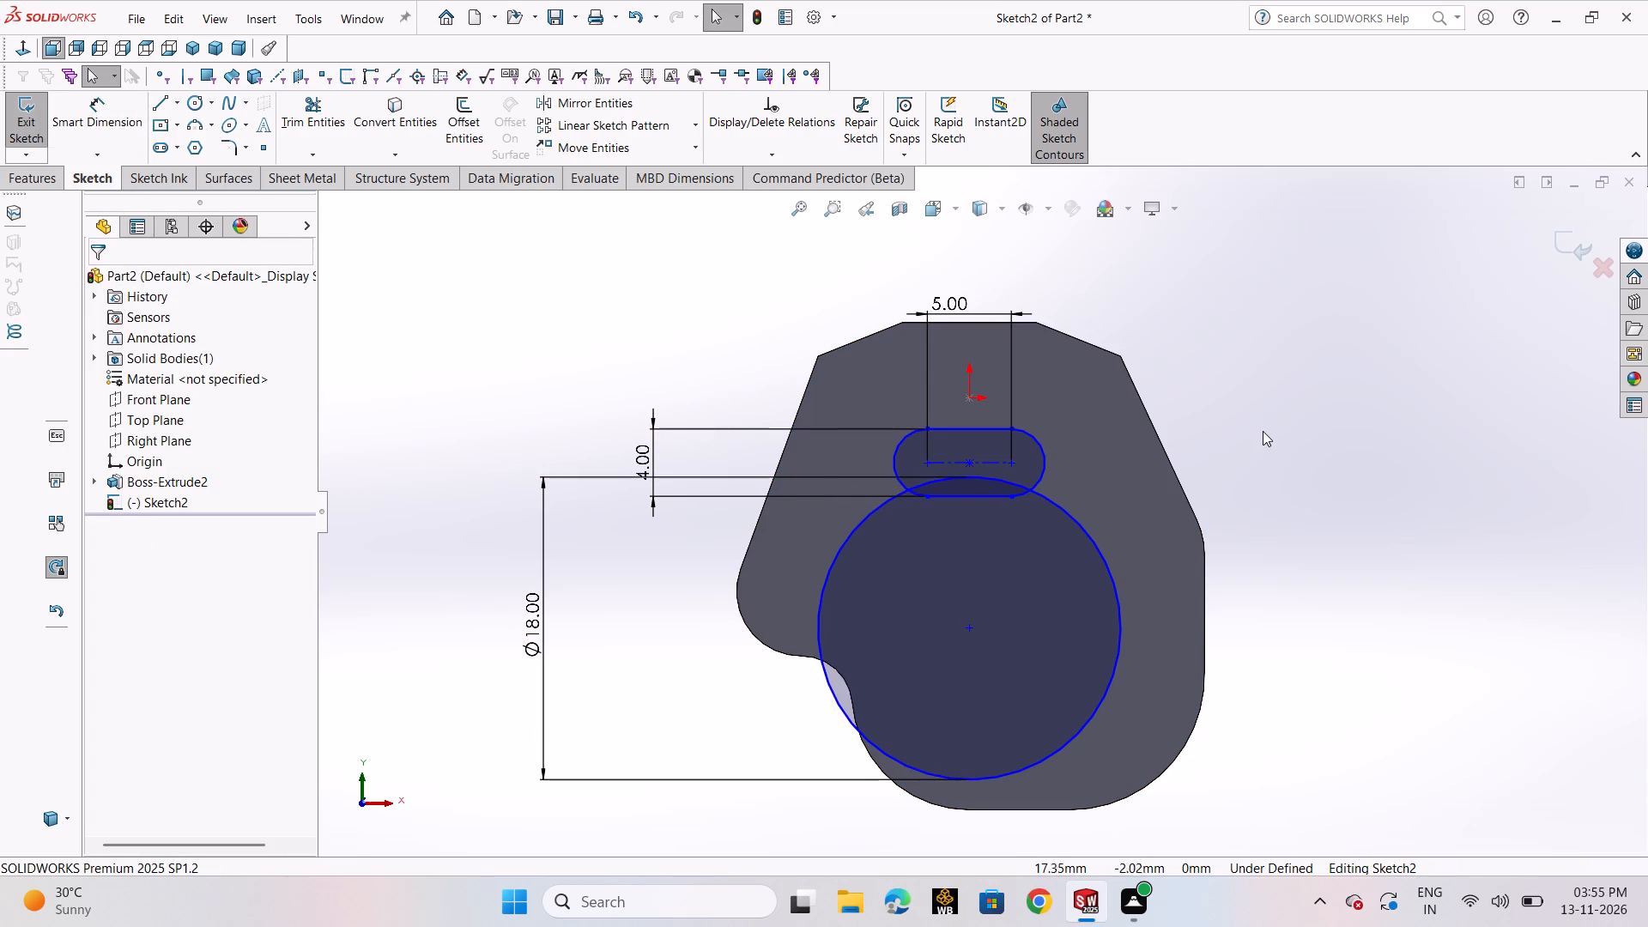
Move the slot up off the circle and make the midpoint of its lower edge coincident with the circle.
left_click(972, 495)
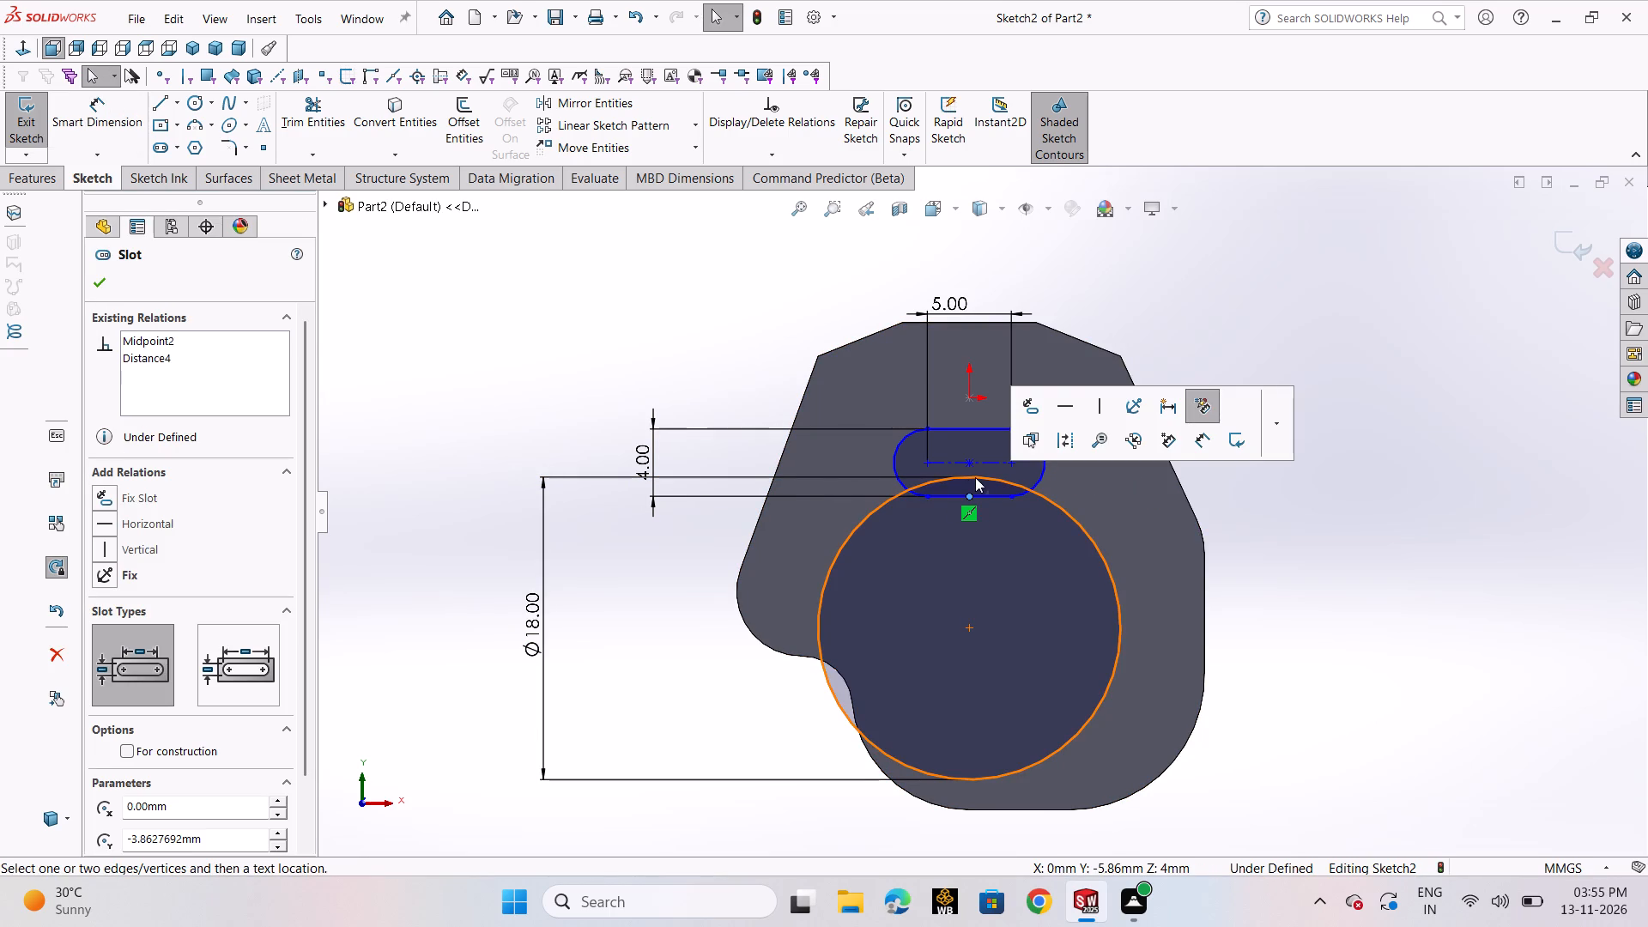
scroll(975, 477, "down", 7)
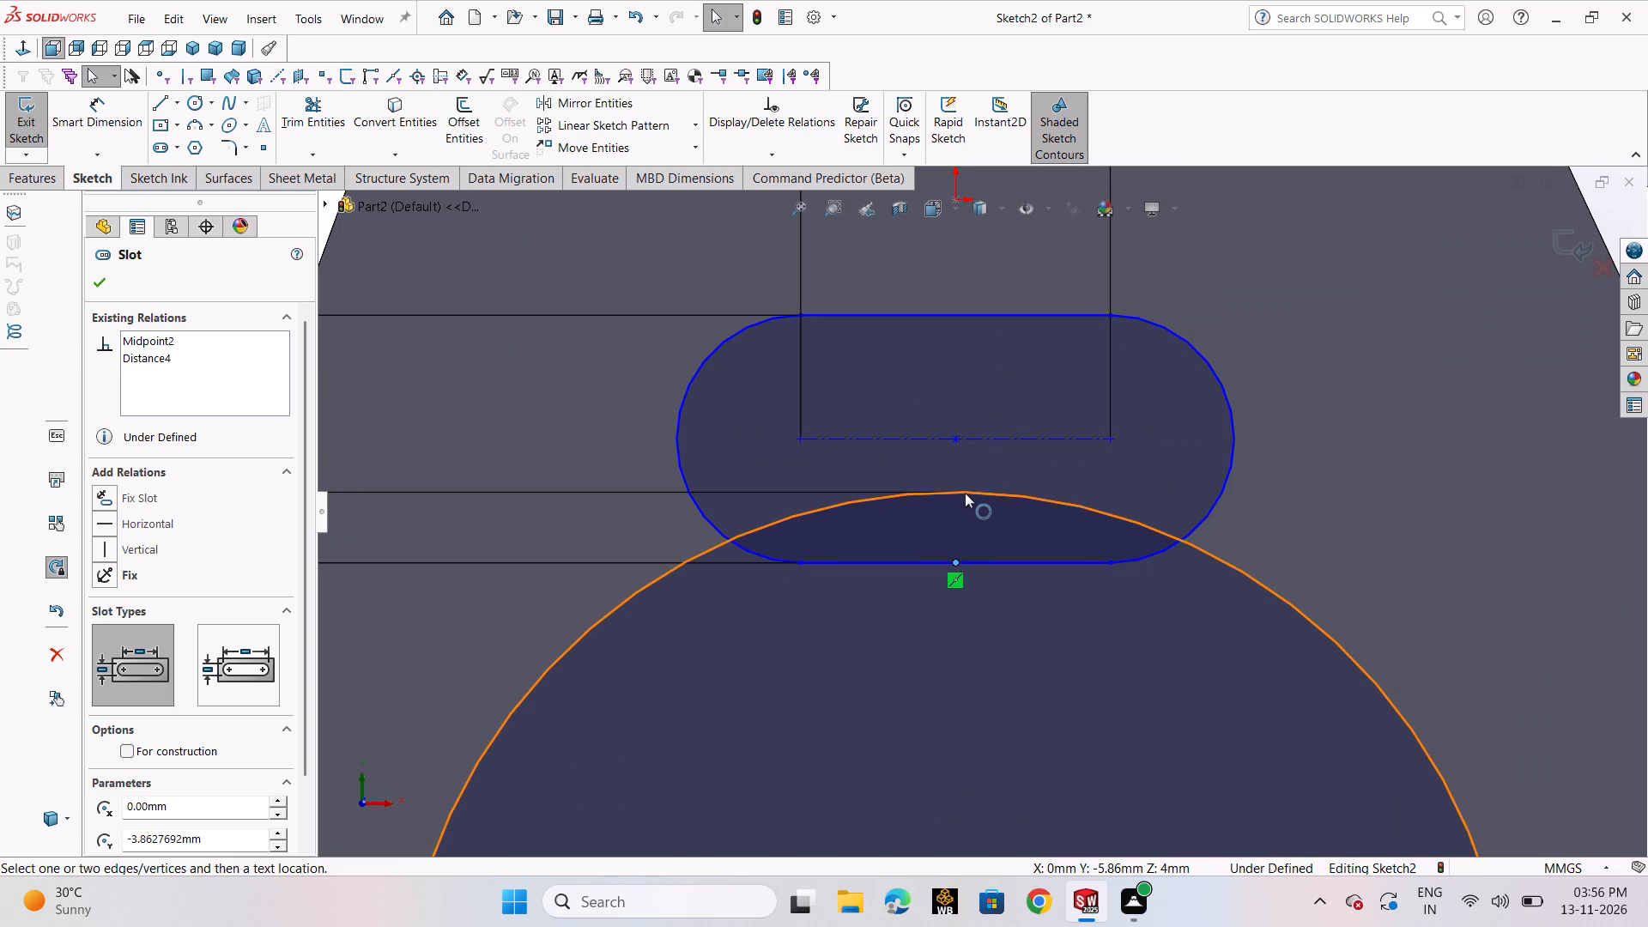
left_click_drag(955, 561, 954, 560)
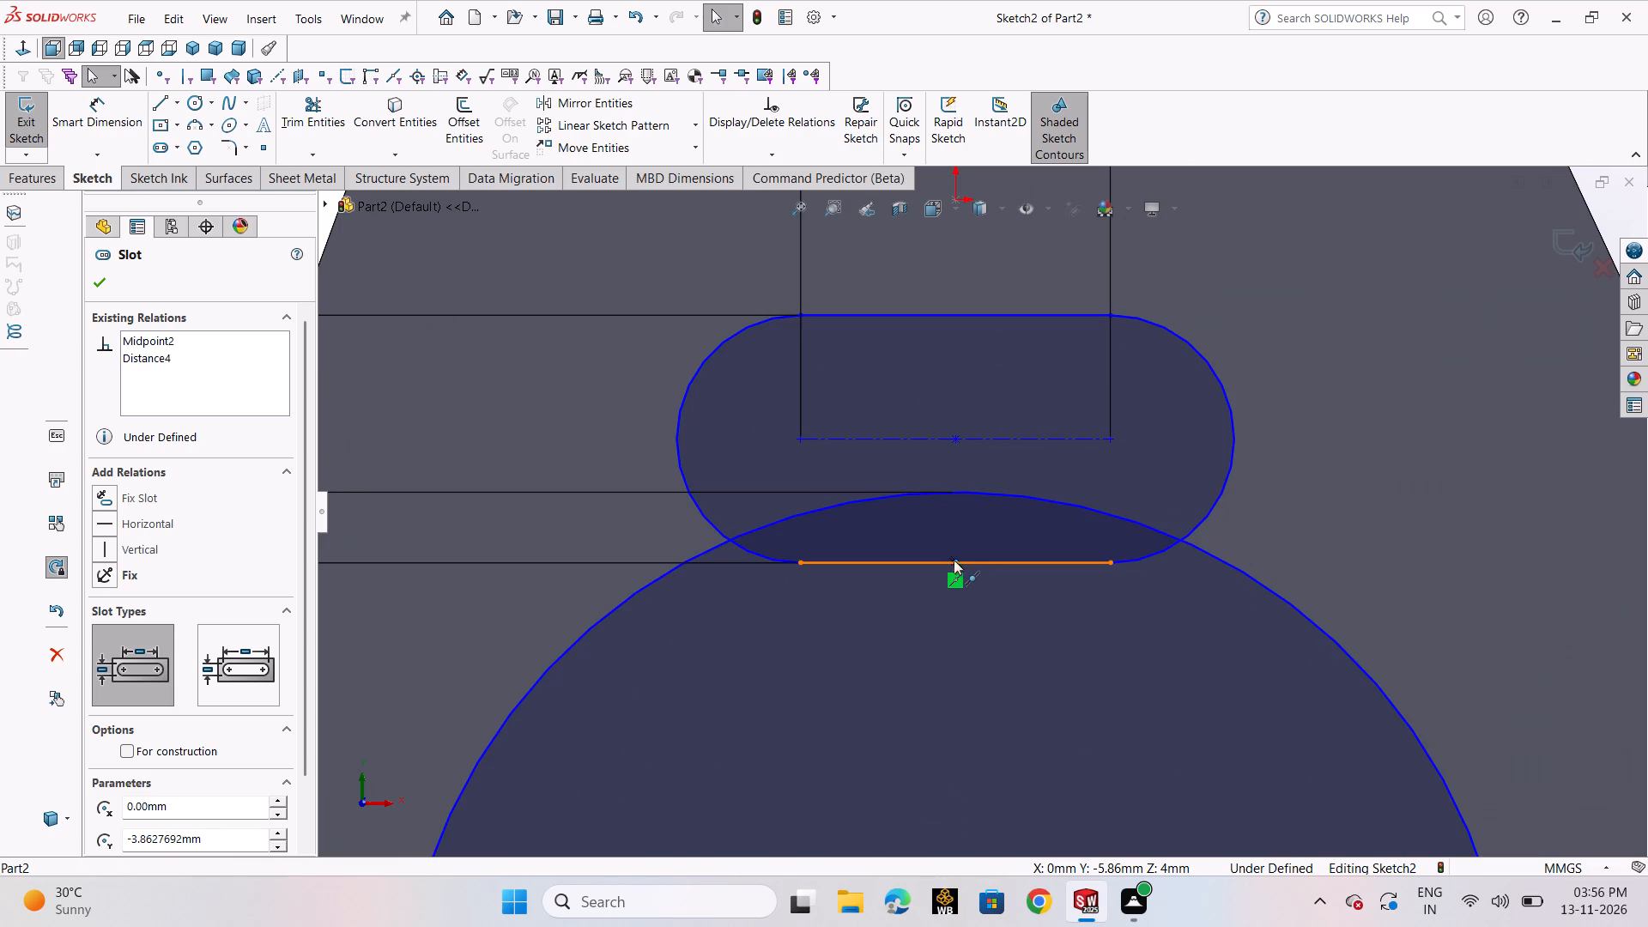
left_click_drag(954, 560, 959, 491)
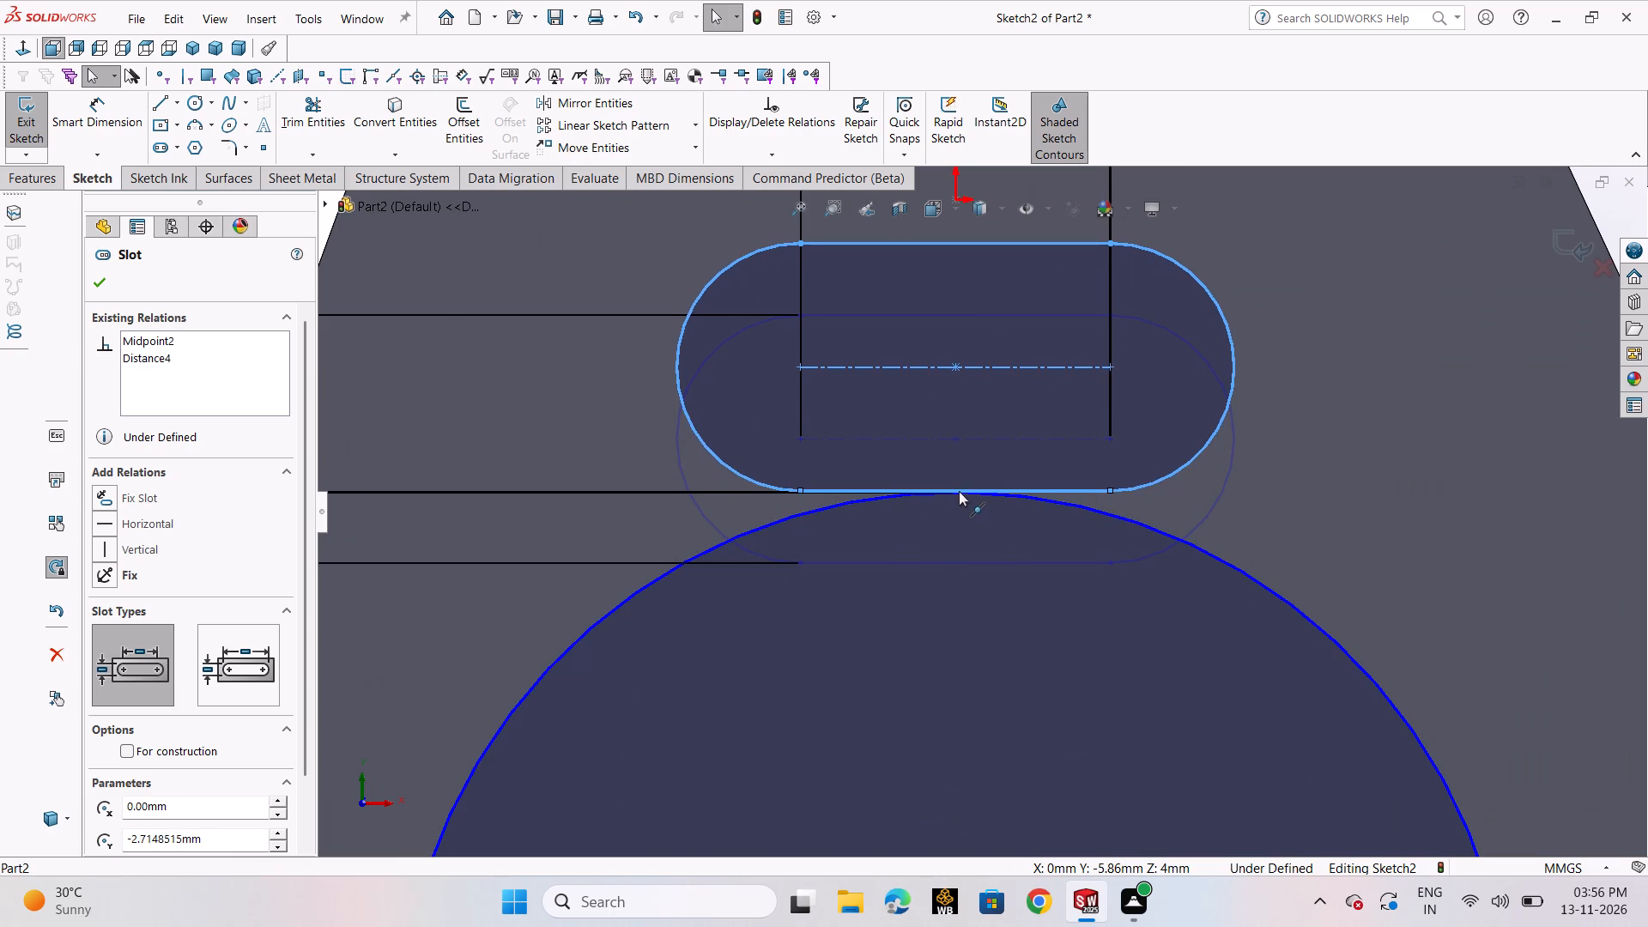
left_click_drag(959, 491, 960, 478)
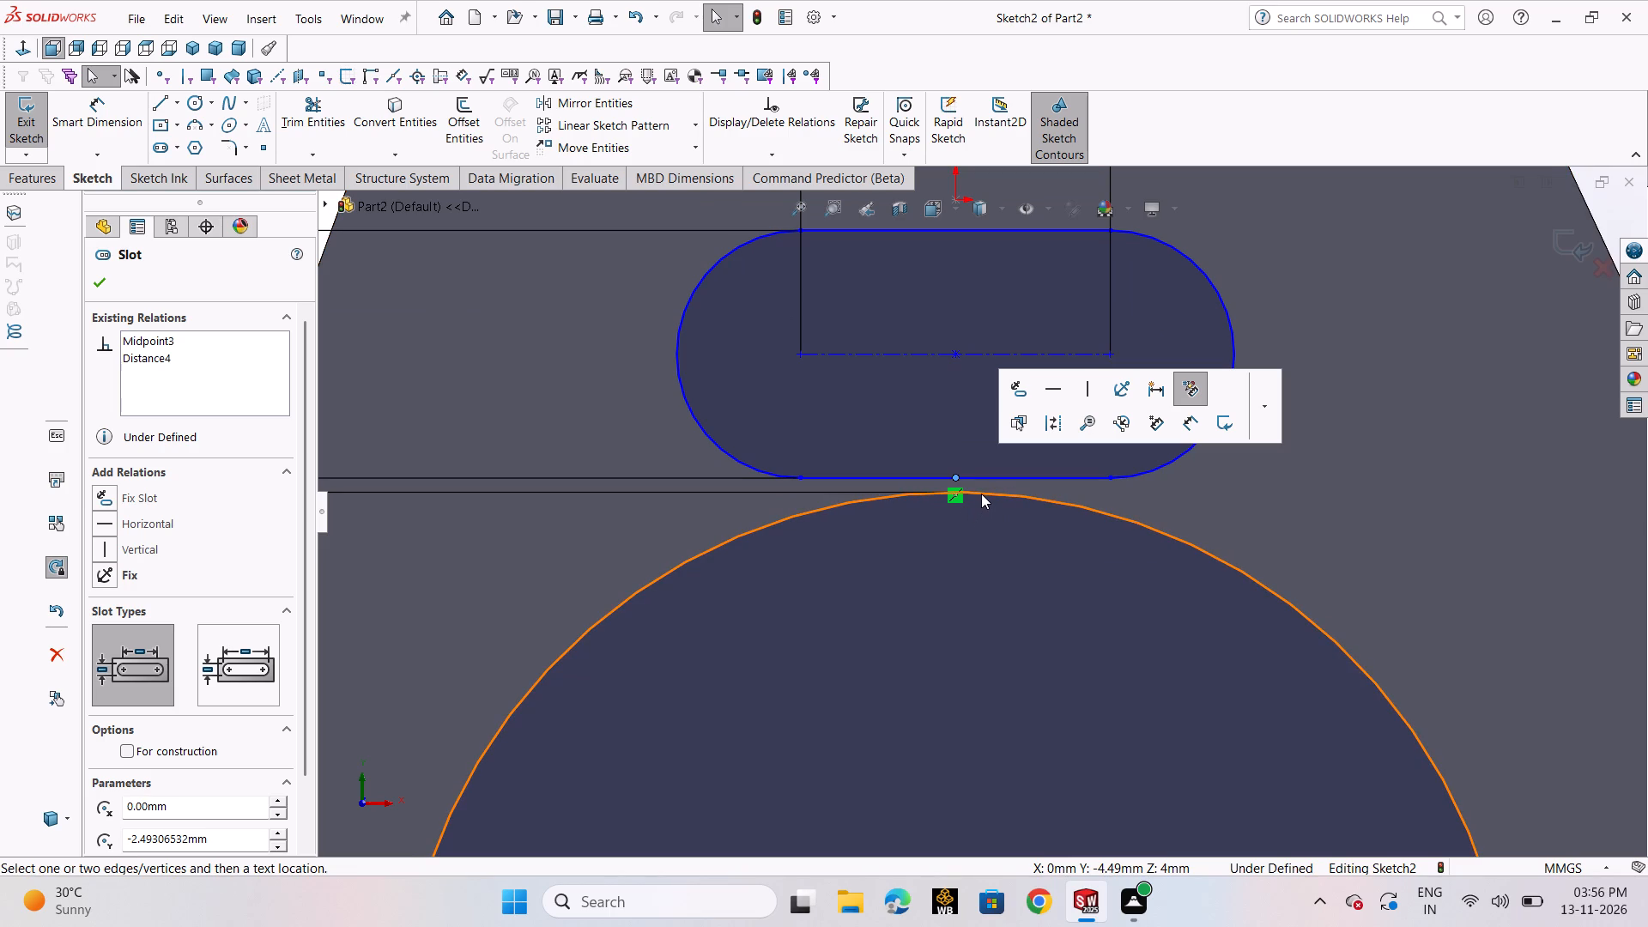
left_click(982, 493, "shift")
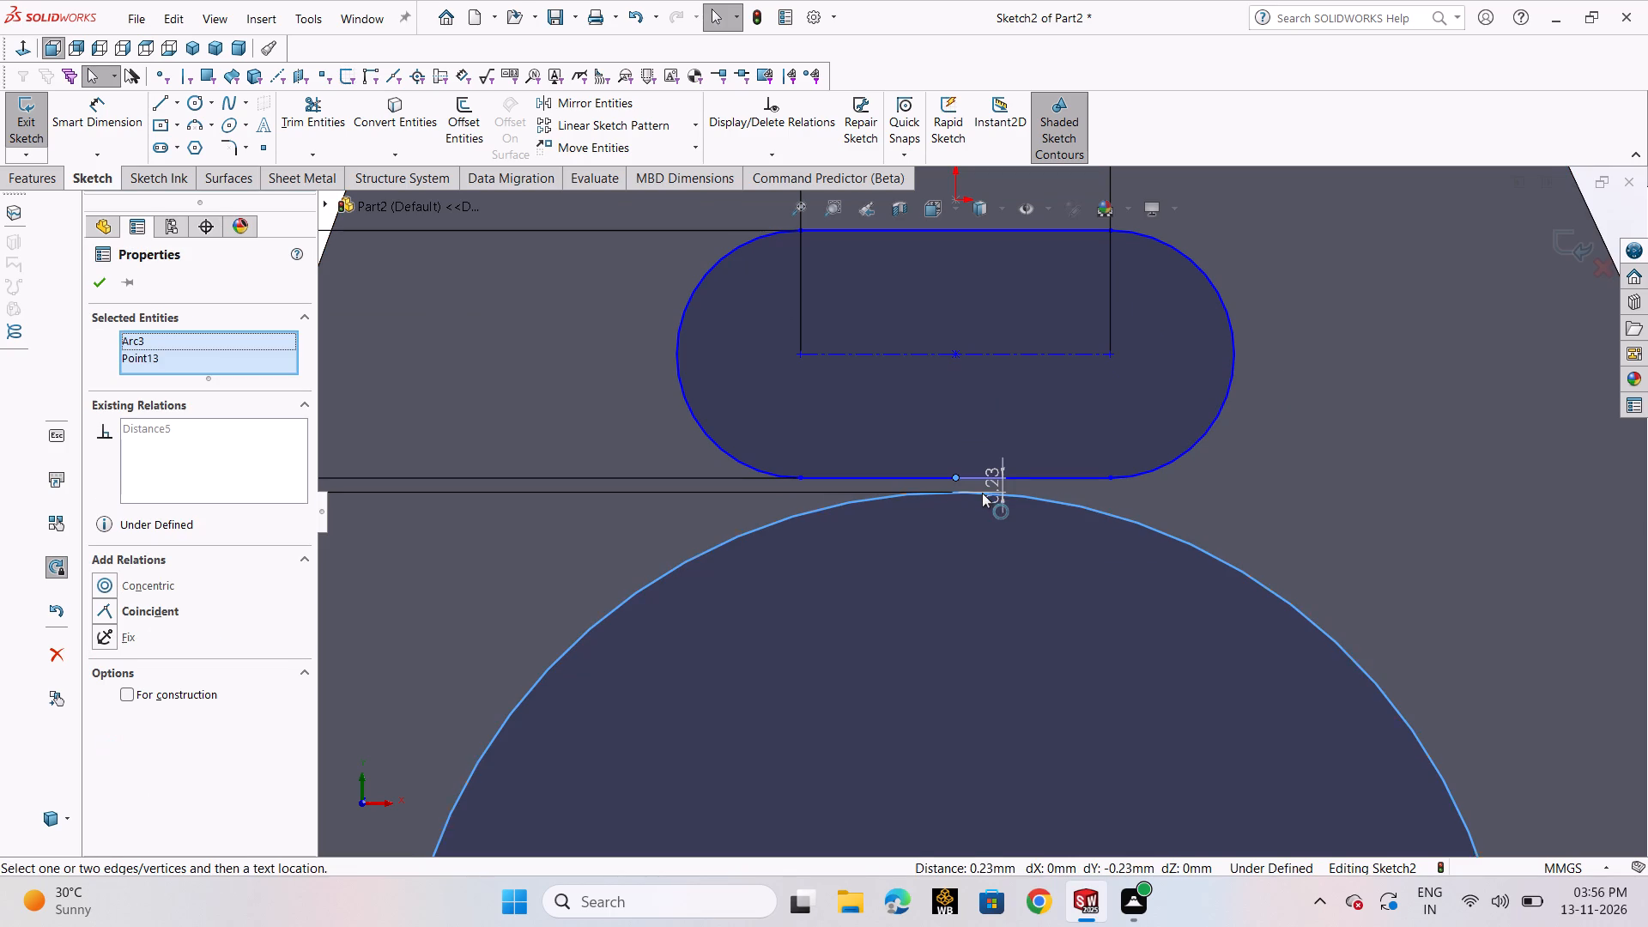
left_click(162, 606)
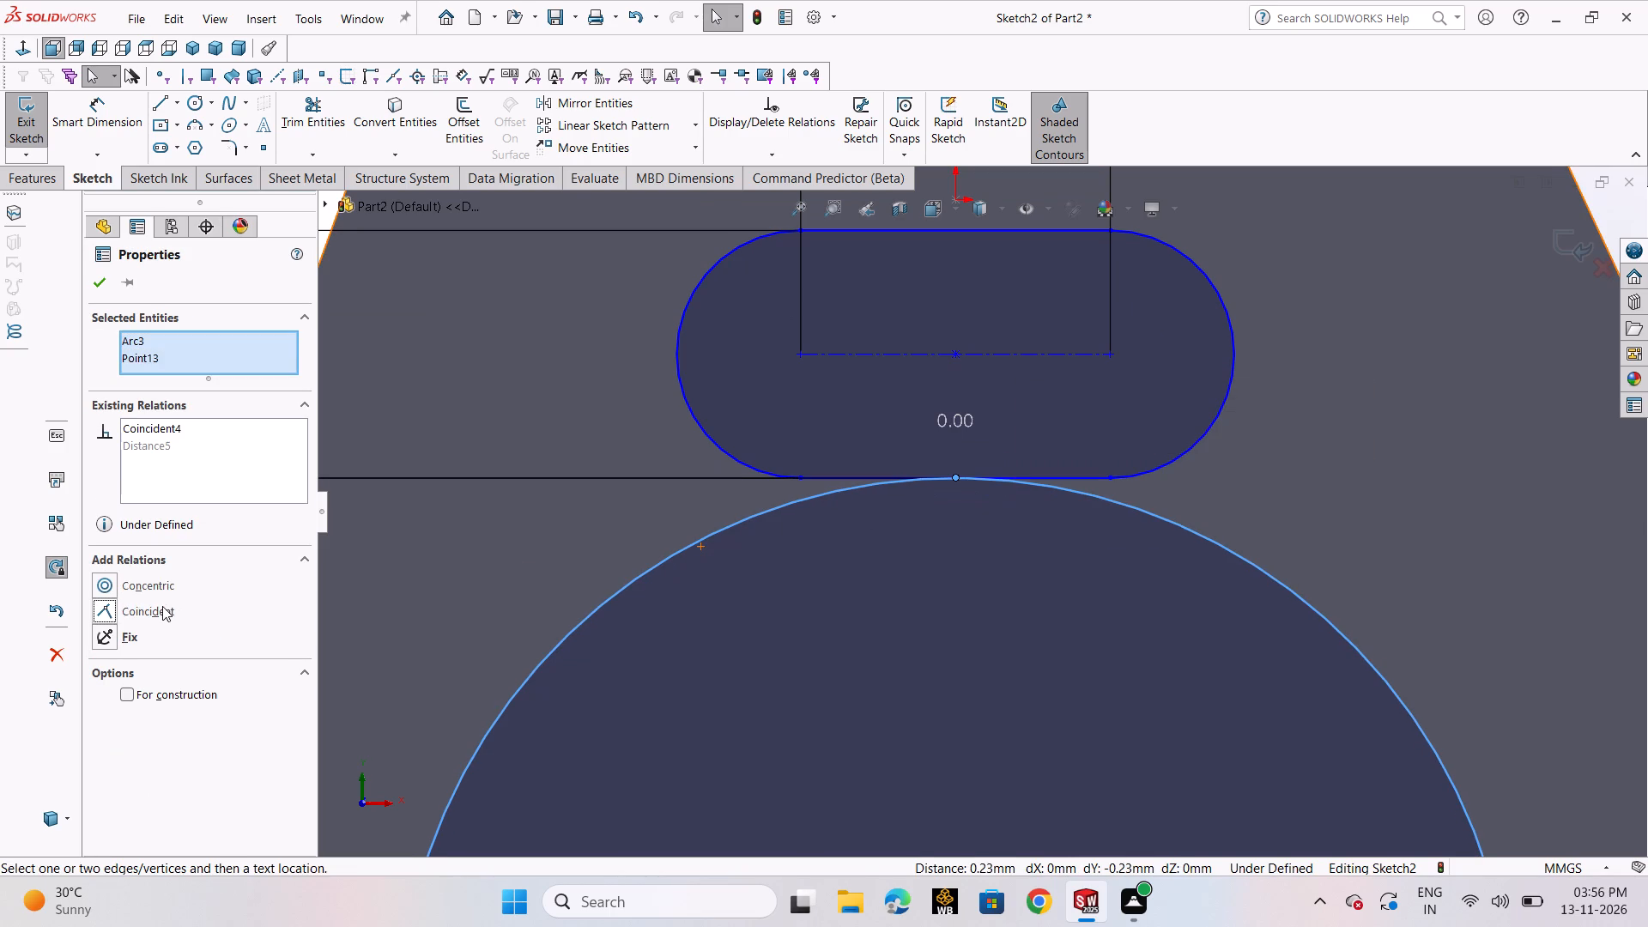
left_click(98, 288)
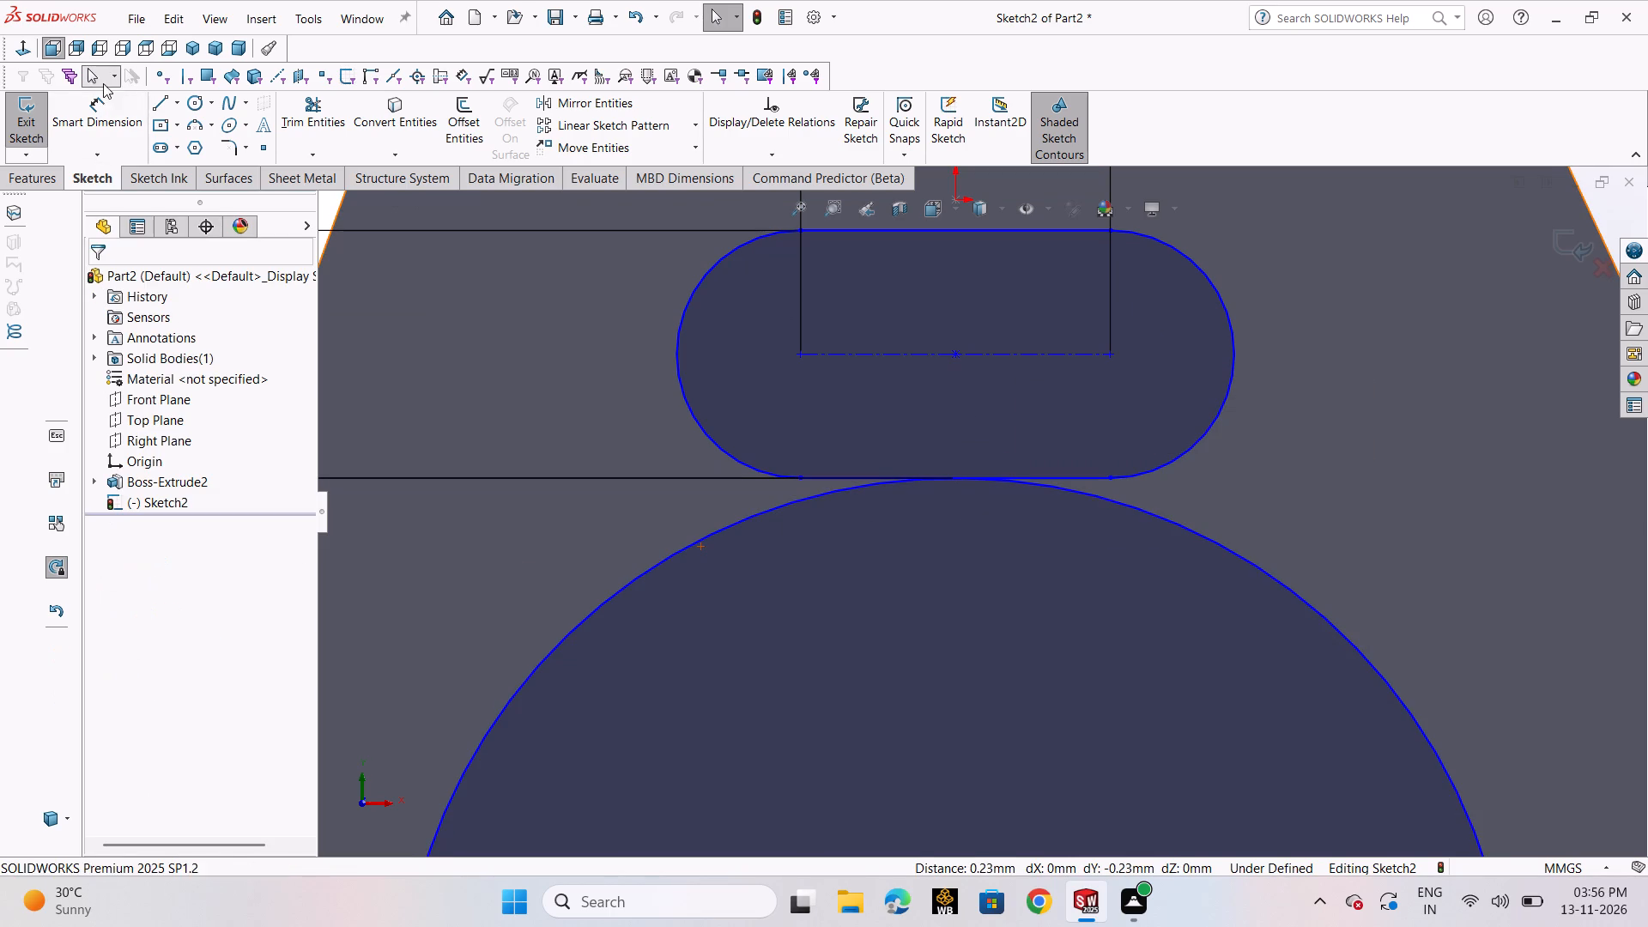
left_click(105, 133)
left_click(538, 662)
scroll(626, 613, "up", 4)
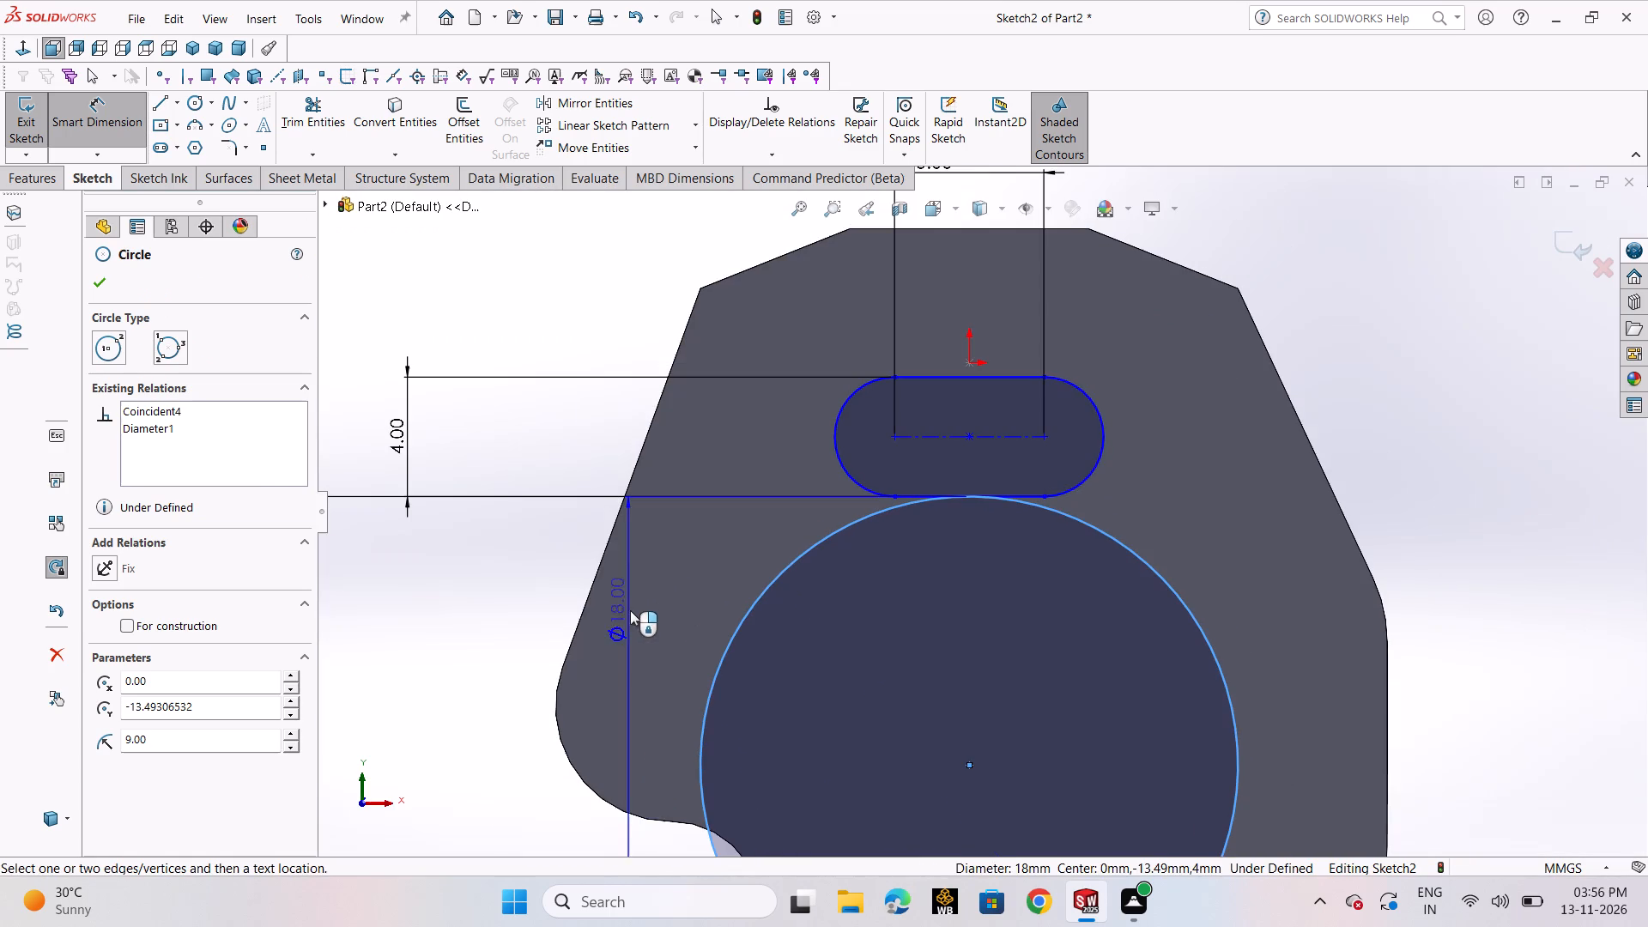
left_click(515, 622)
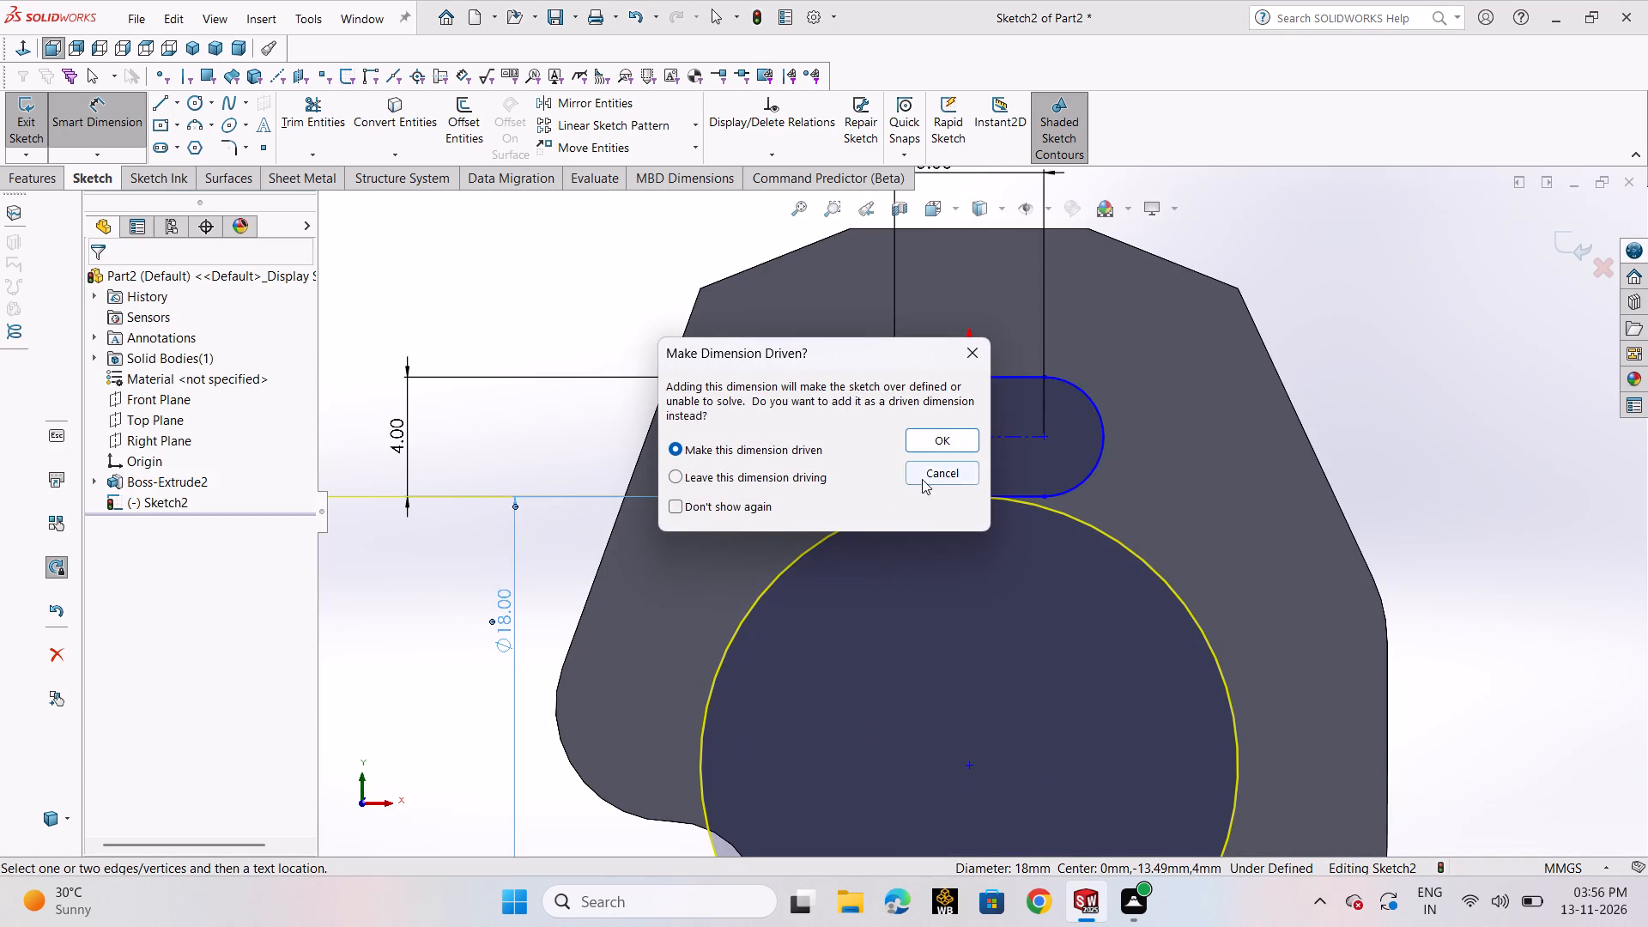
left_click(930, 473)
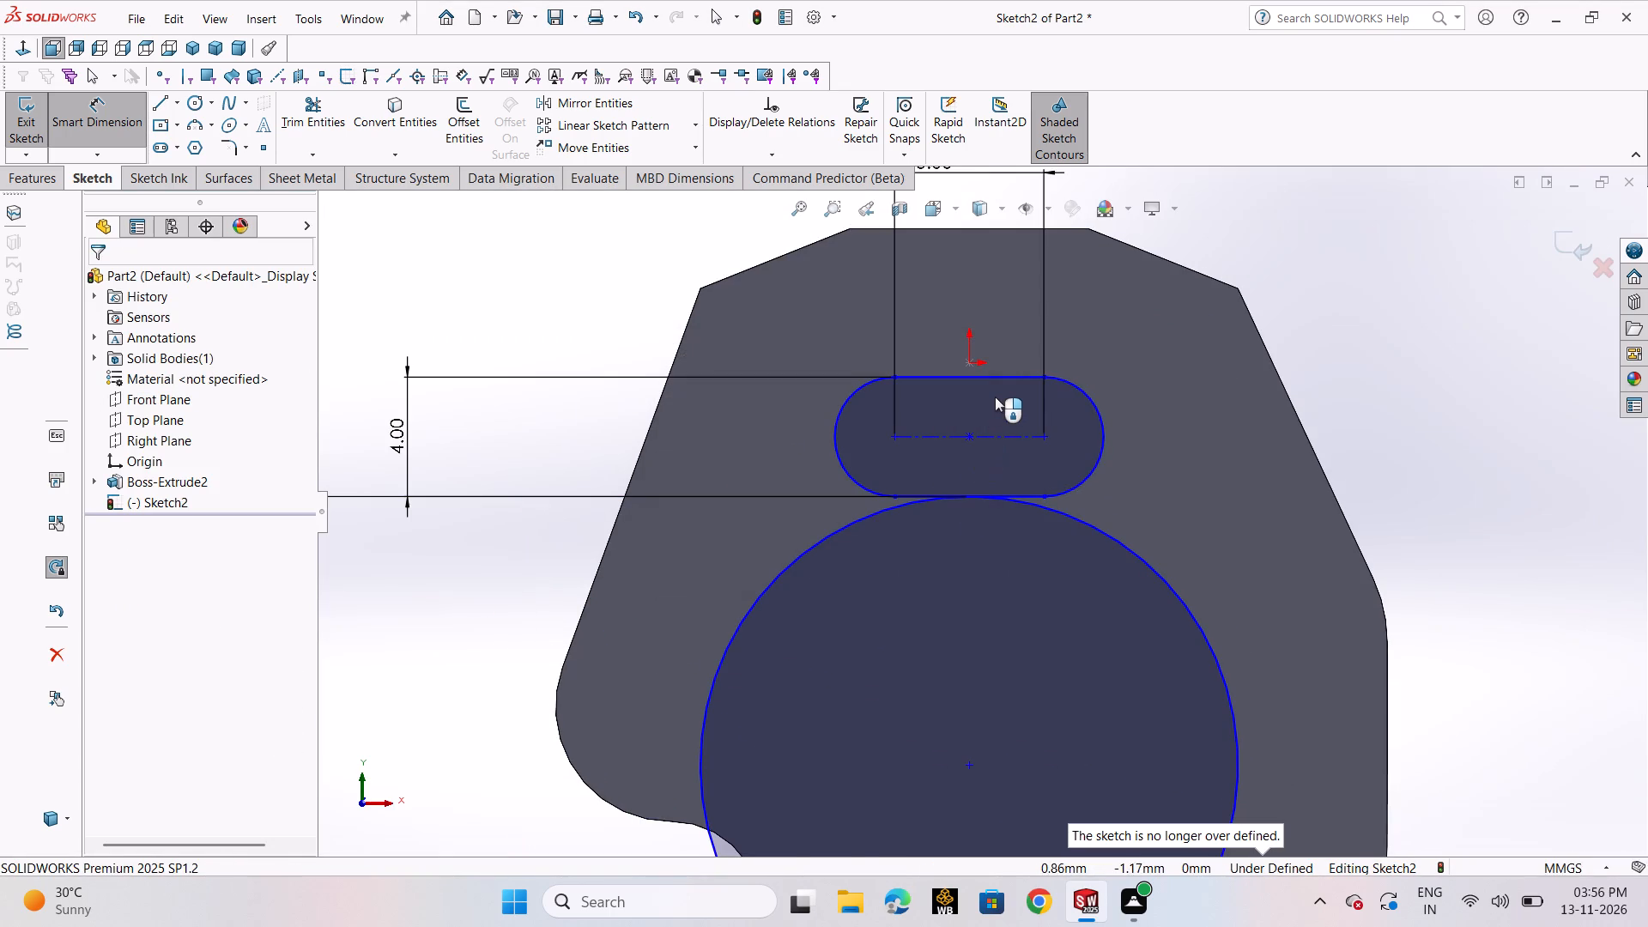
Add a vertical relation between the origin, the slot's centre point and the circle's centre.
scroll(998, 391, "up", 2)
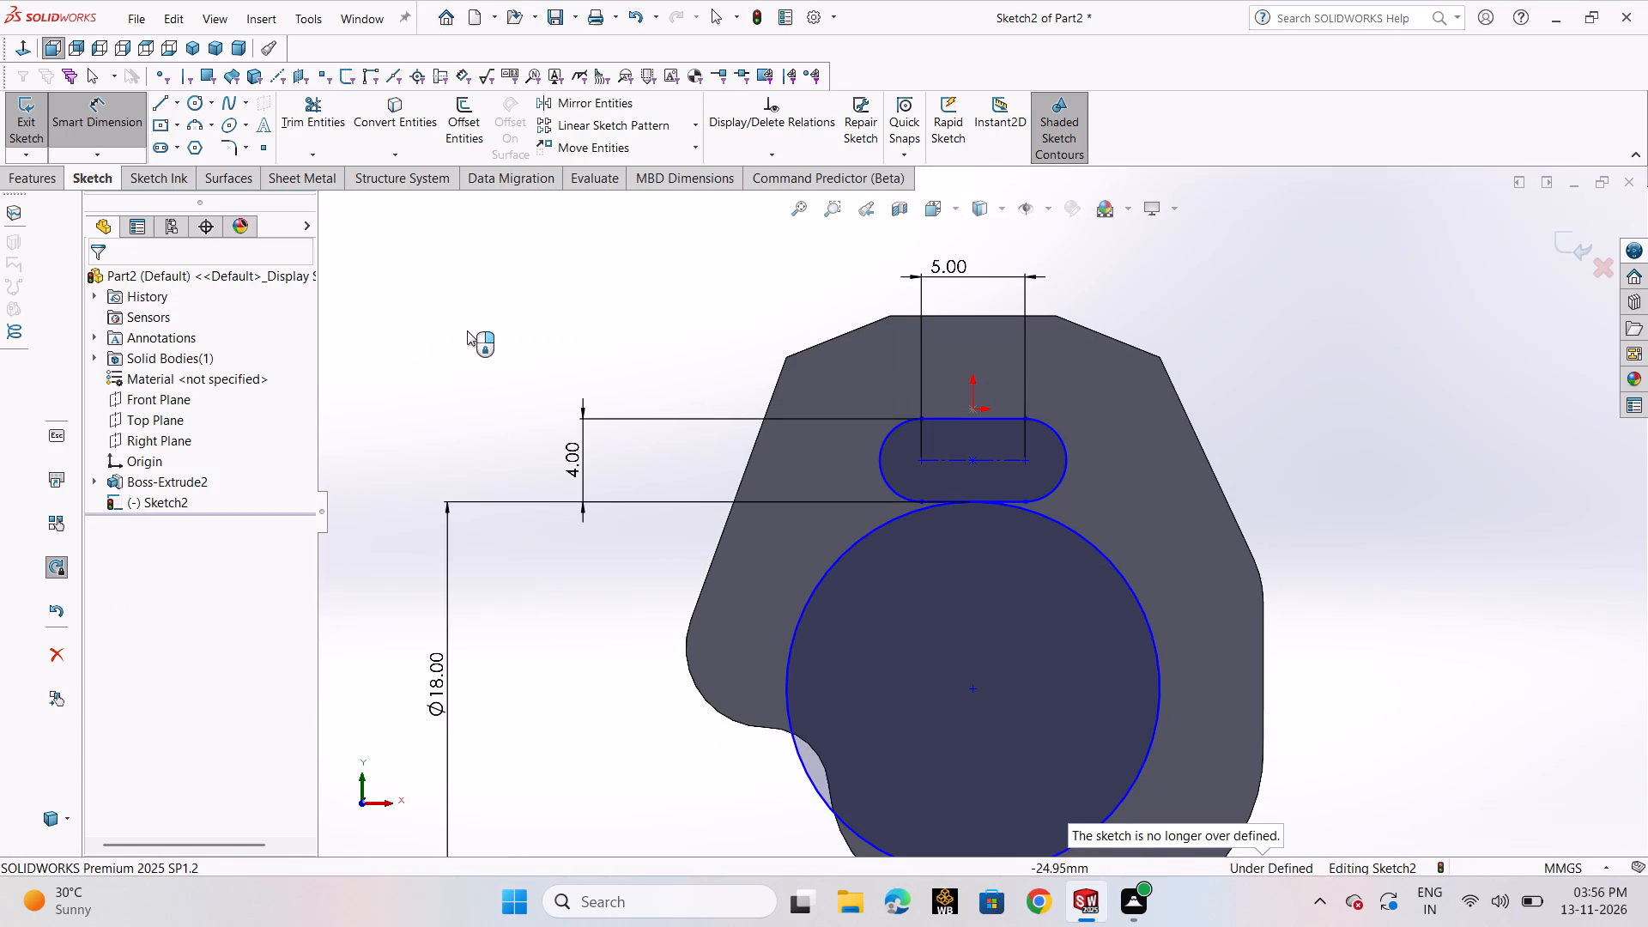
left_click(467, 330)
left_click(750, 150)
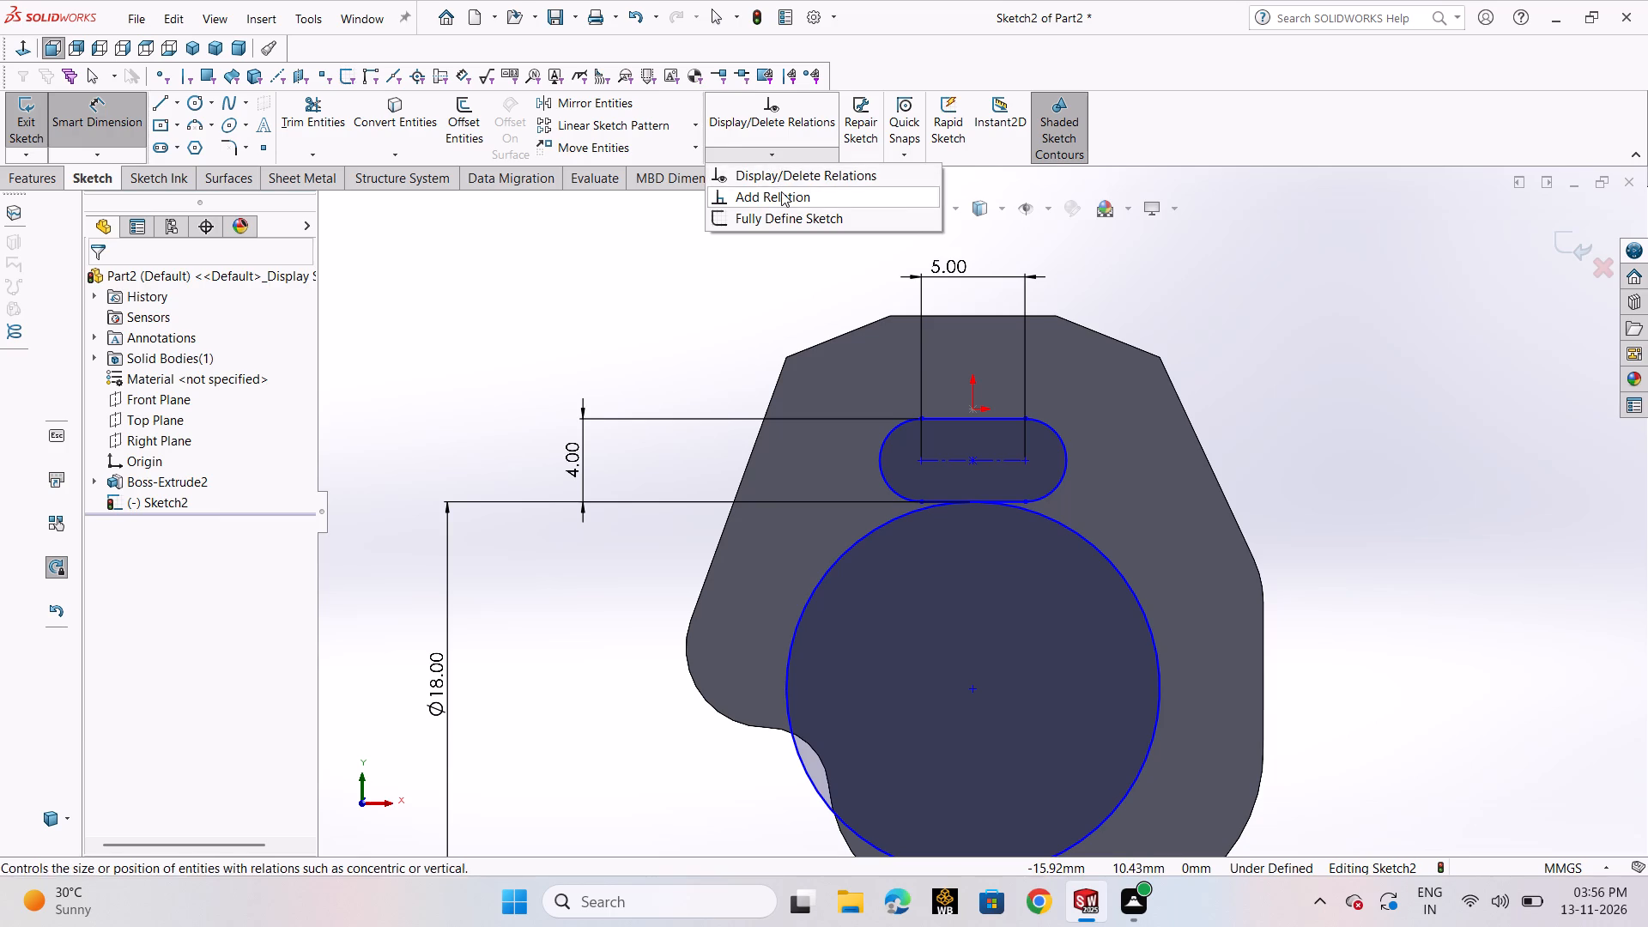
left_click(781, 191)
left_click(968, 407)
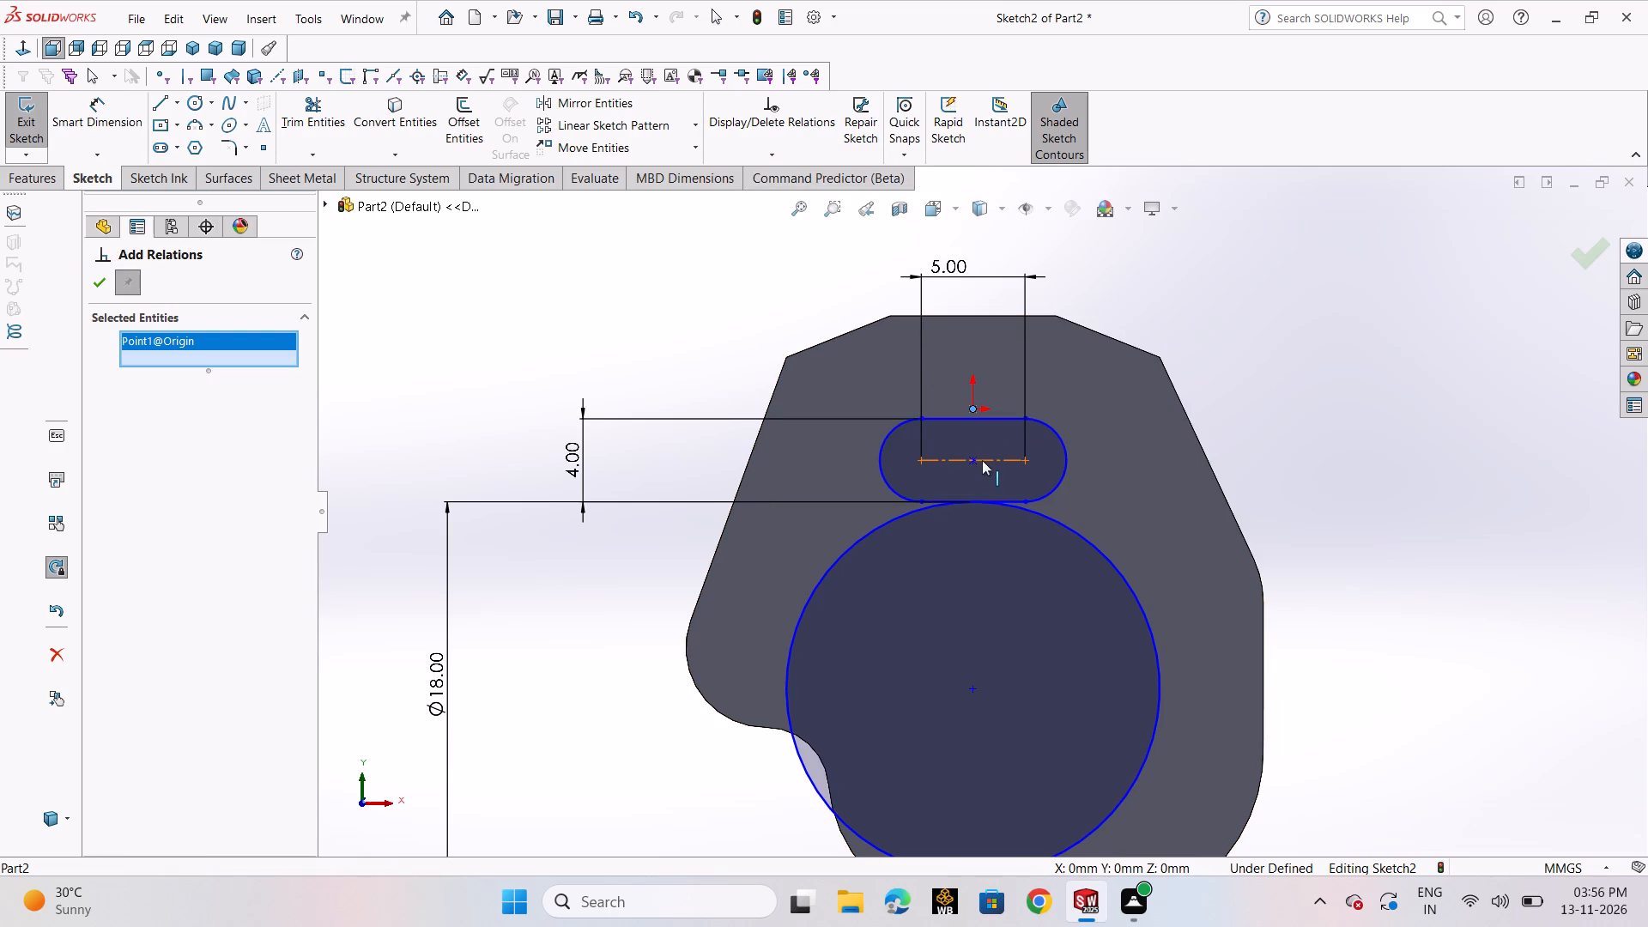
left_click(975, 461)
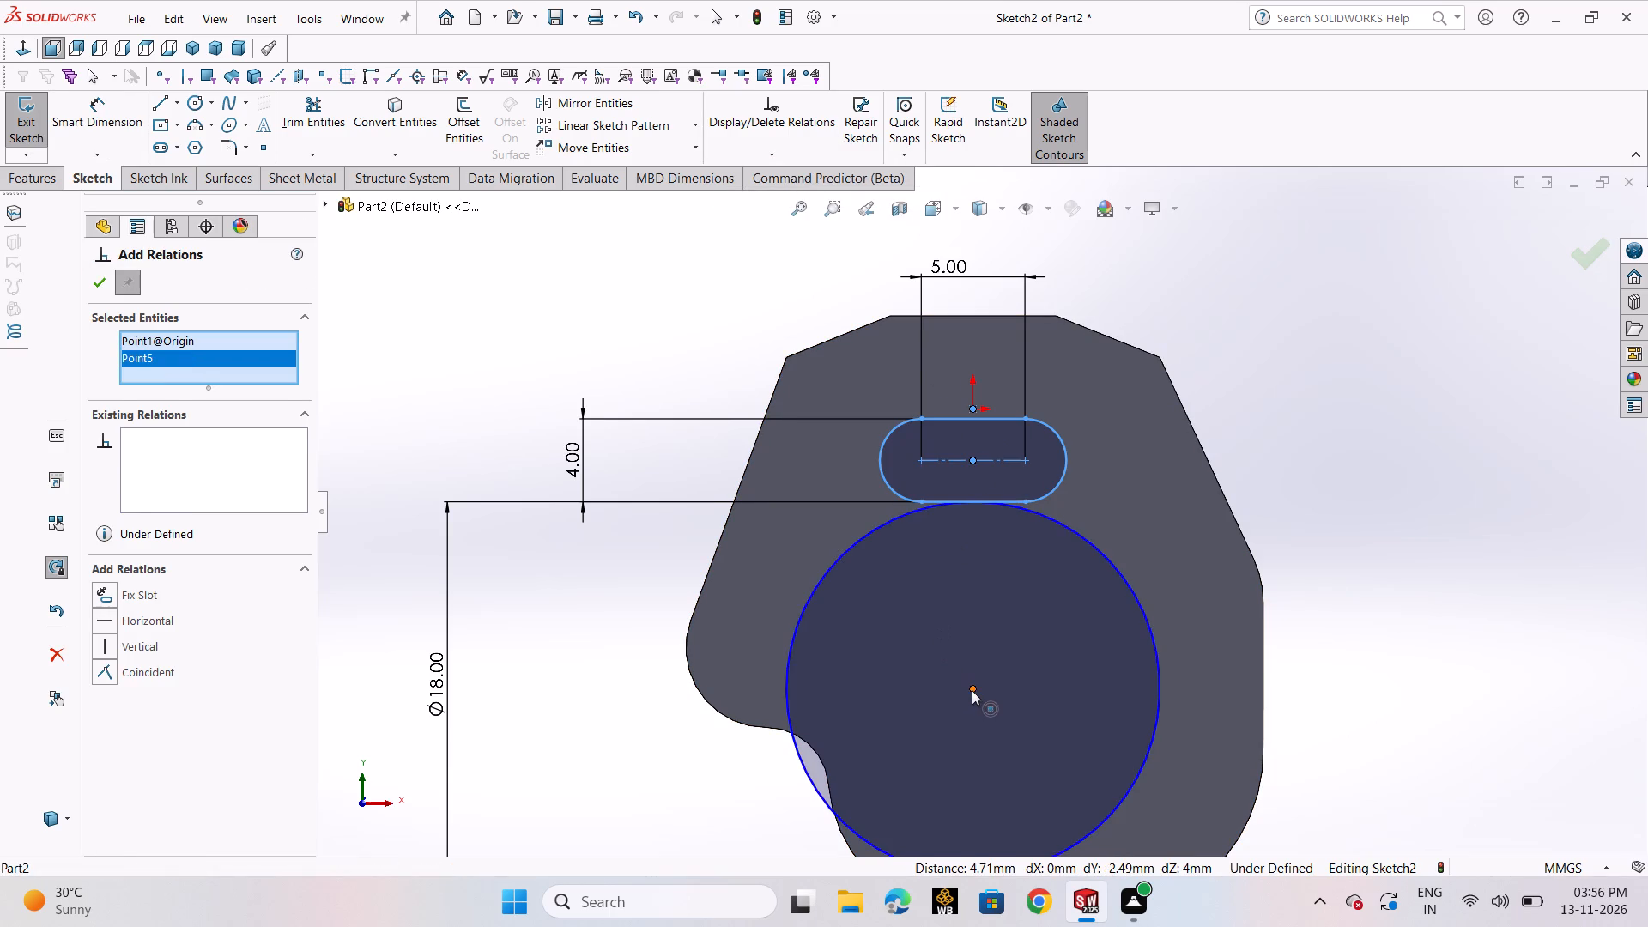
left_click(972, 690)
left_click(147, 640)
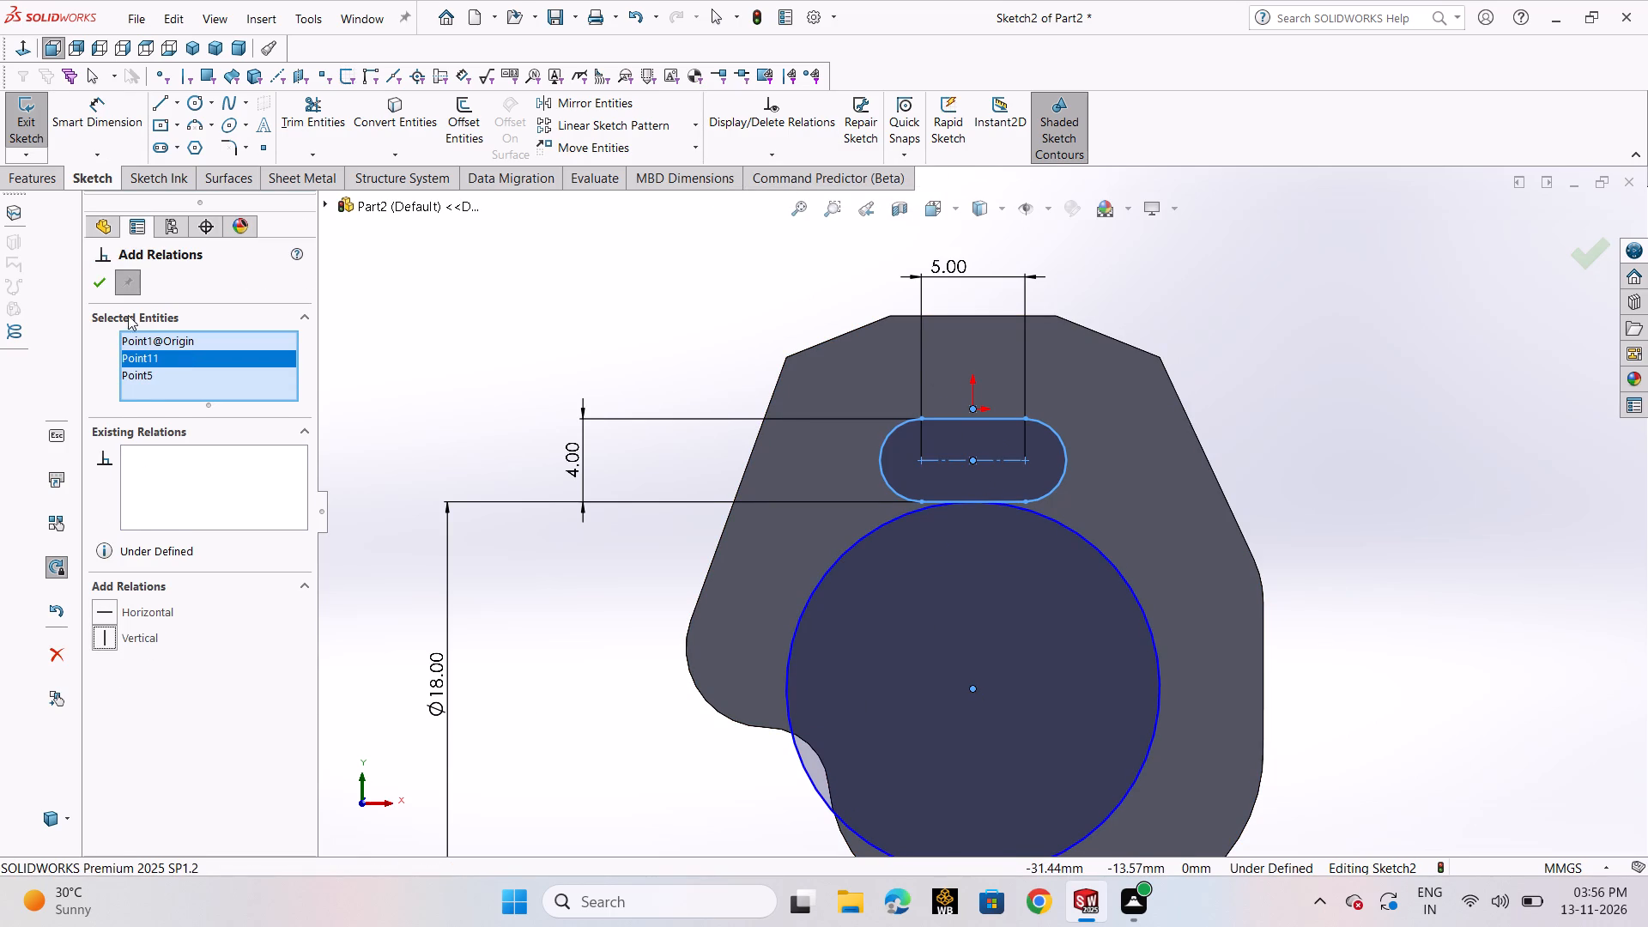
left_click(98, 286)
left_click(1484, 433)
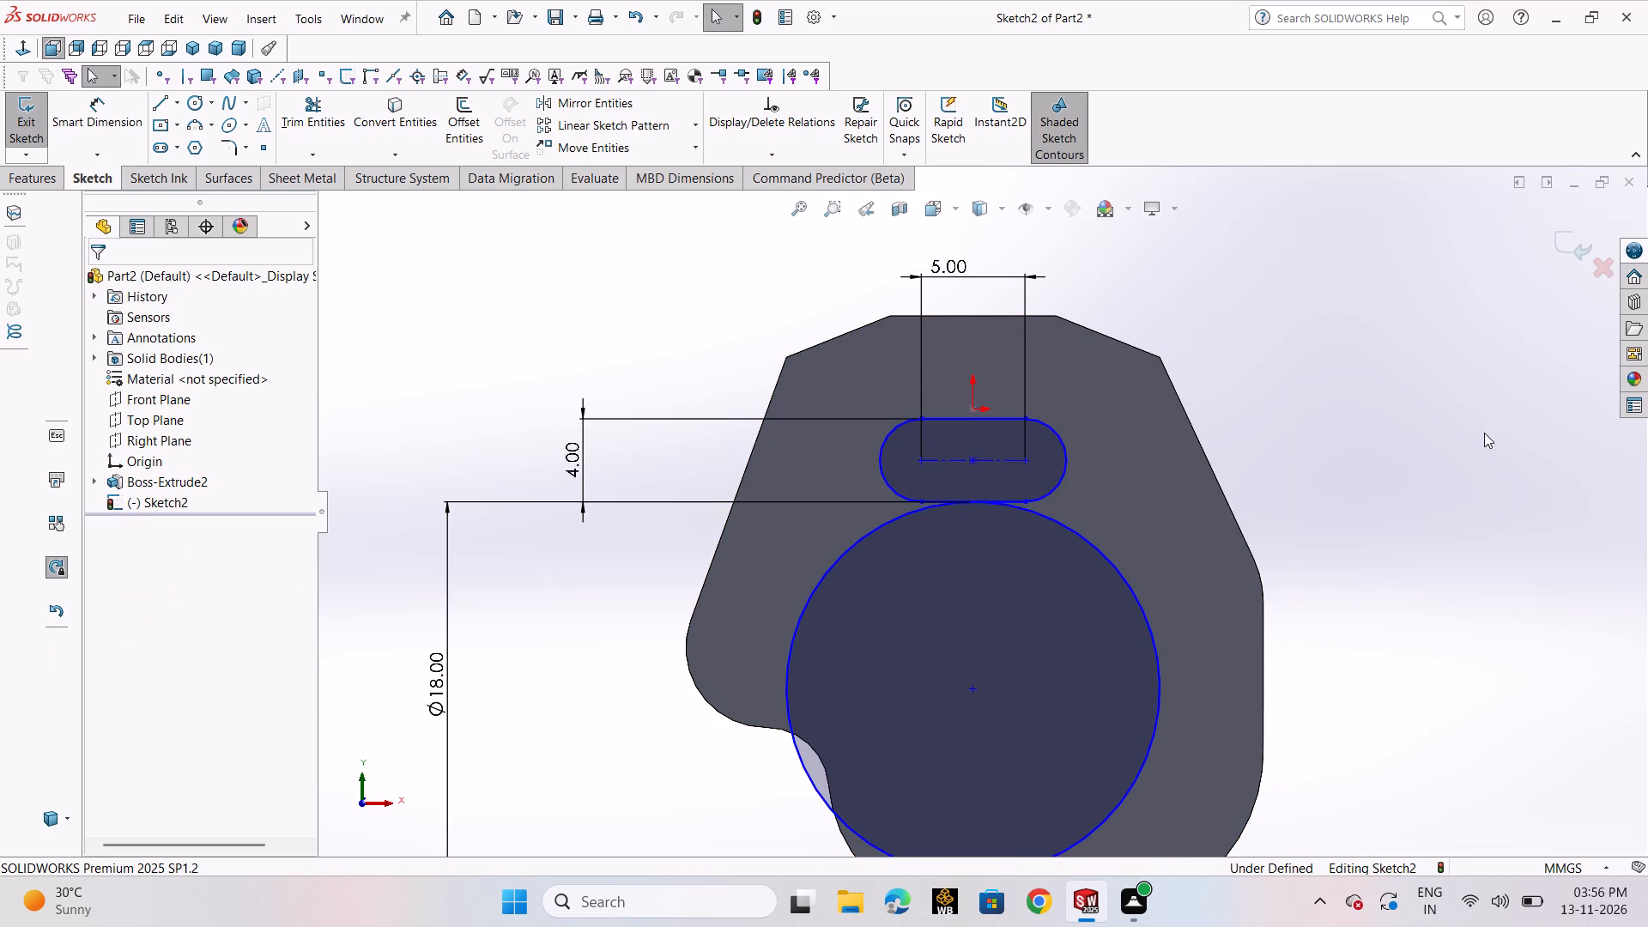
Dimension the distance from the plate's top edge to the circle's centre as 18 mm, placing it beside the plate's right side.
scroll(1479, 441, "up", 2)
left_click(76, 117)
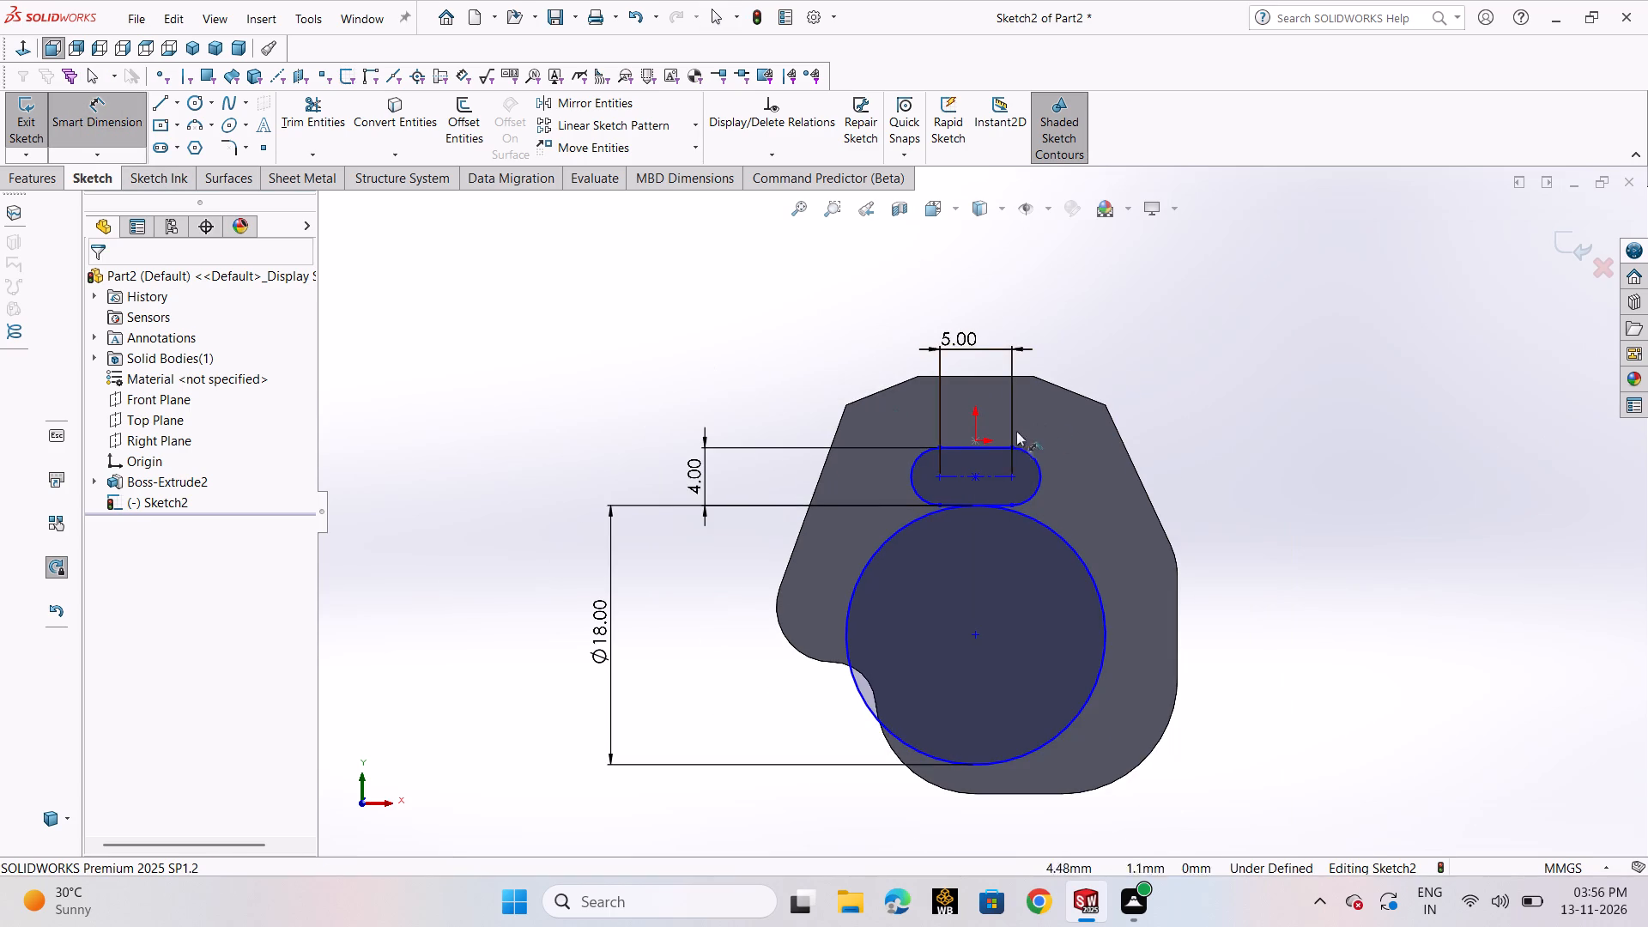
left_click(990, 378)
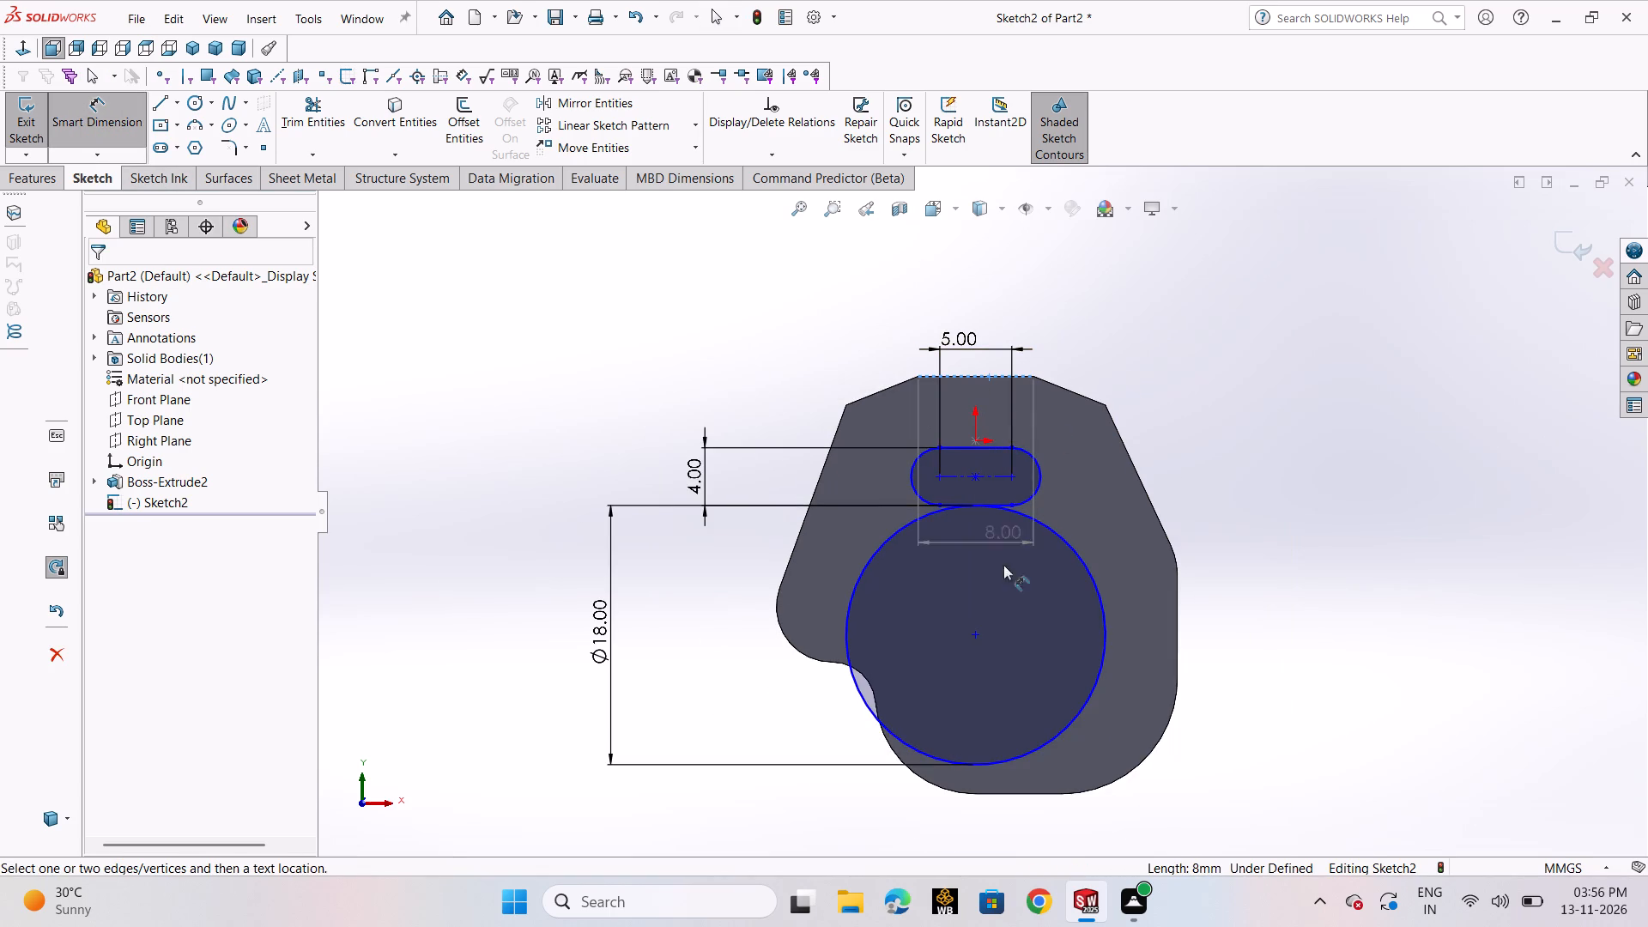
left_click(977, 631)
left_click(1366, 526)
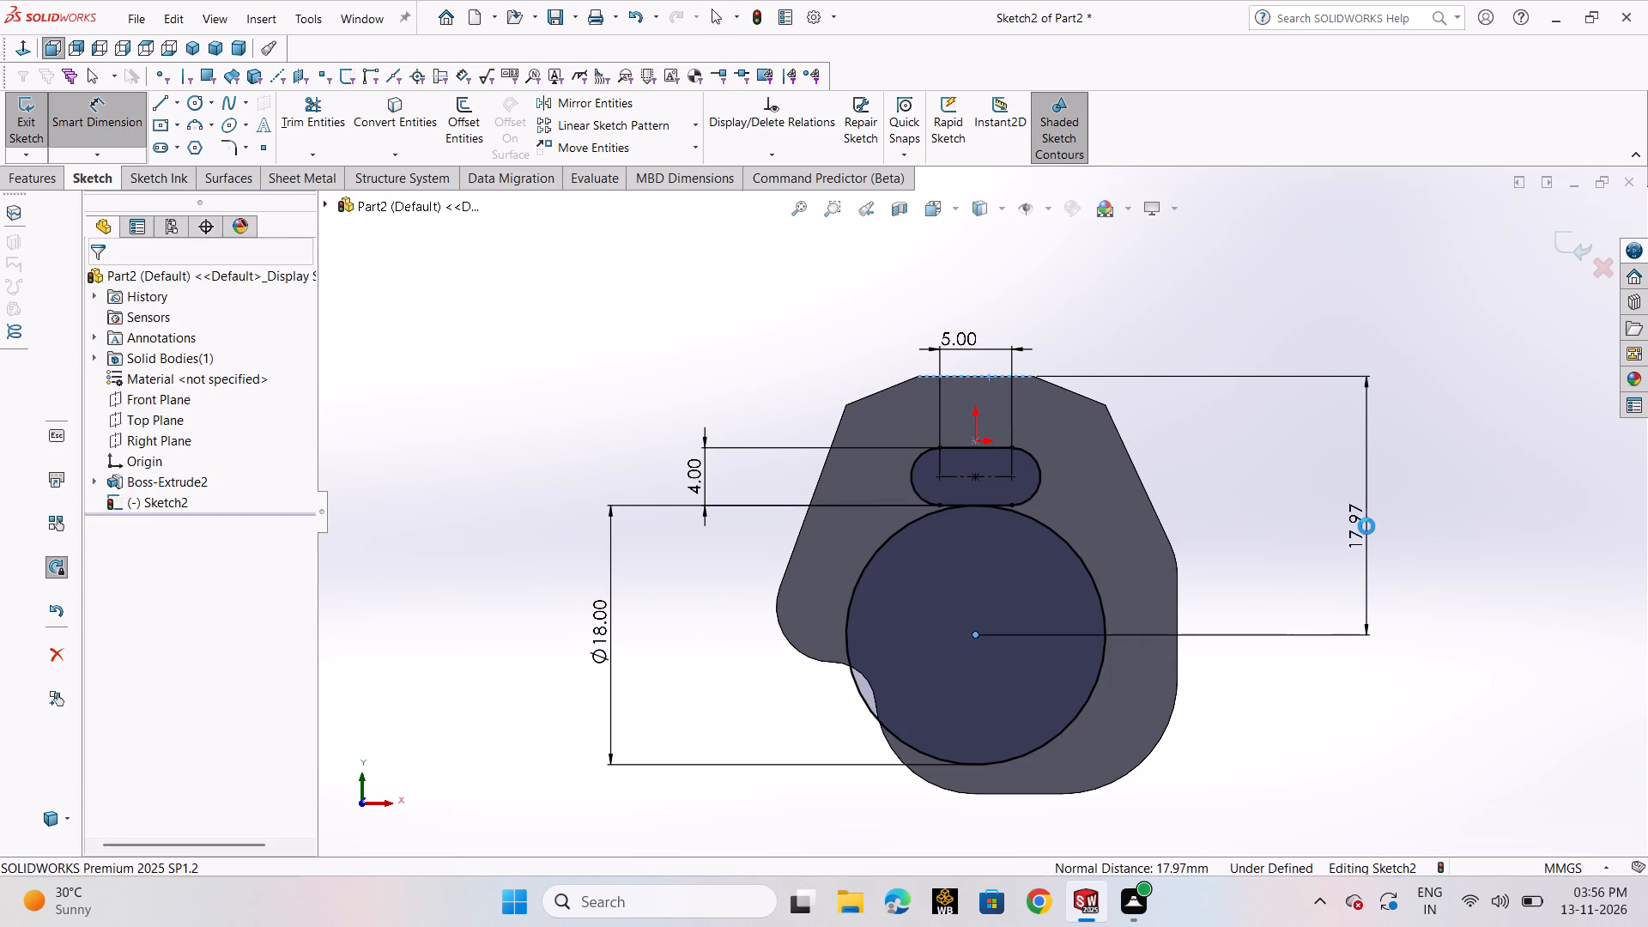
type("18")
key("Return")
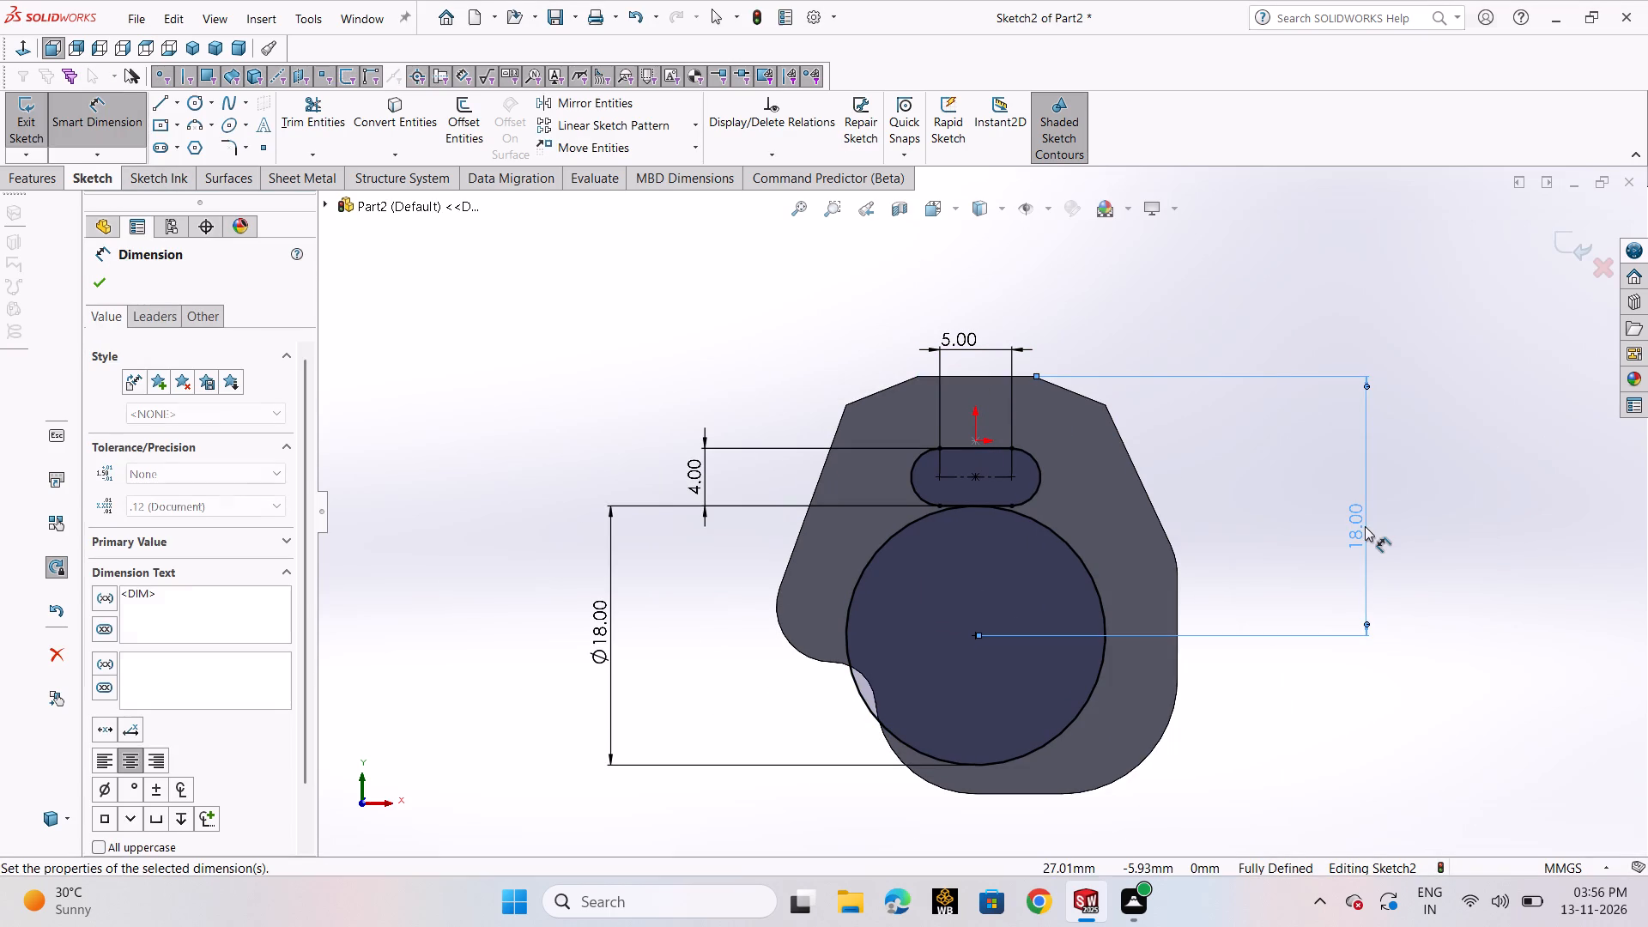
left_click(104, 281)
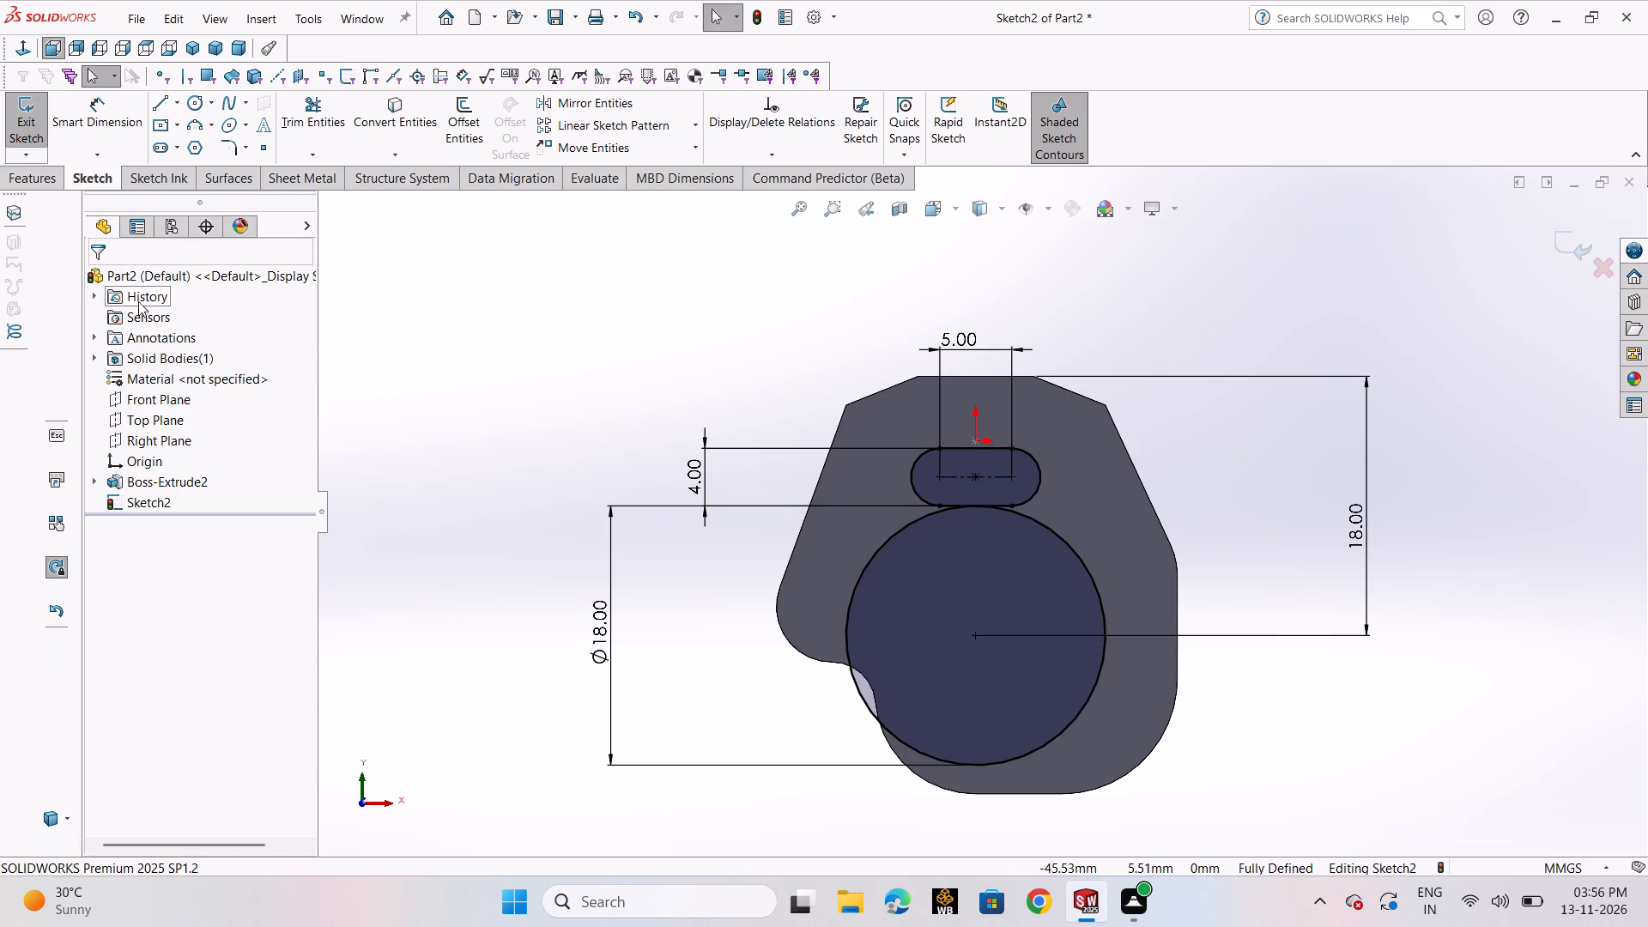
left_click(468, 315)
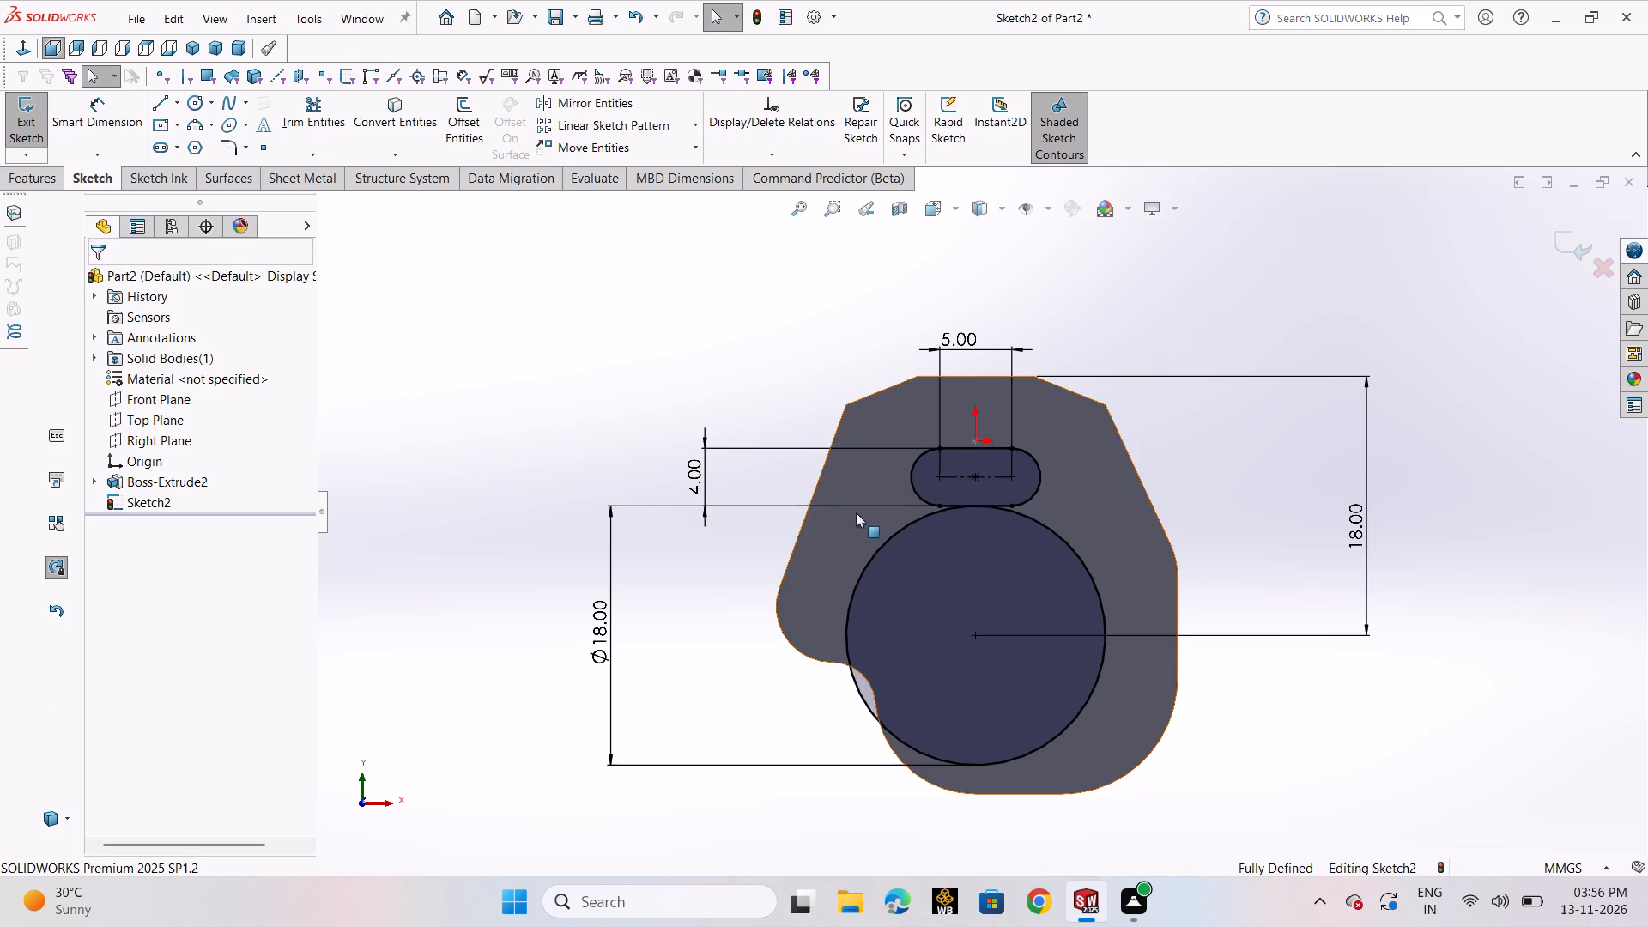
Convert the 18 mm circle to construction geometry.
left_click(869, 561)
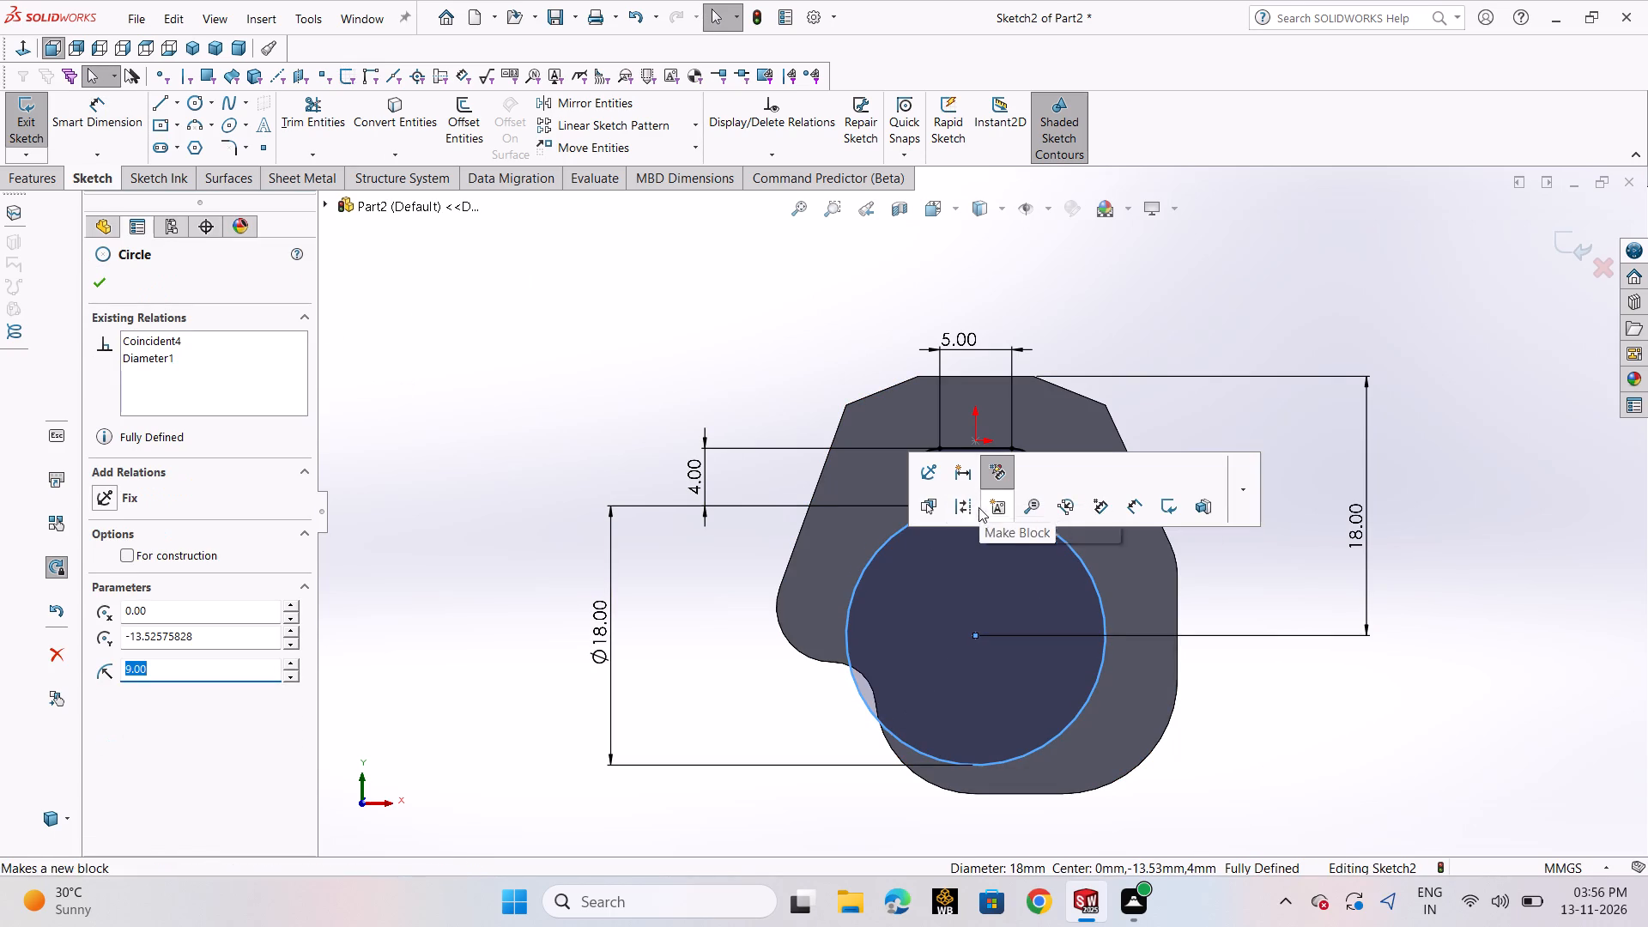
left_click(970, 509)
left_click(603, 453)
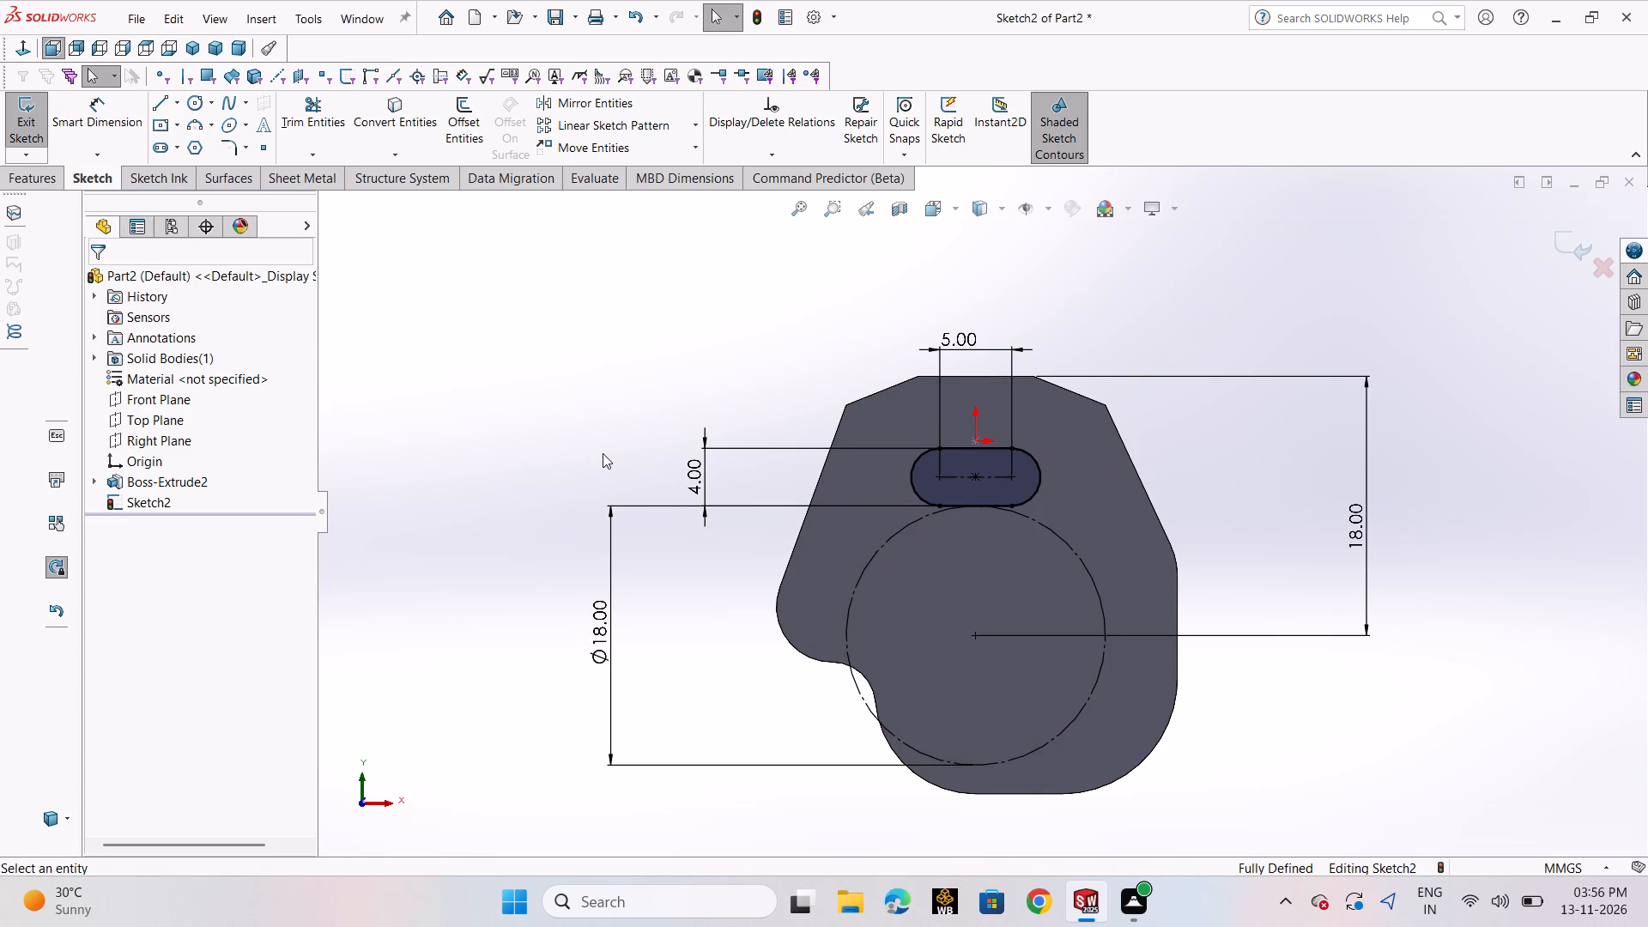
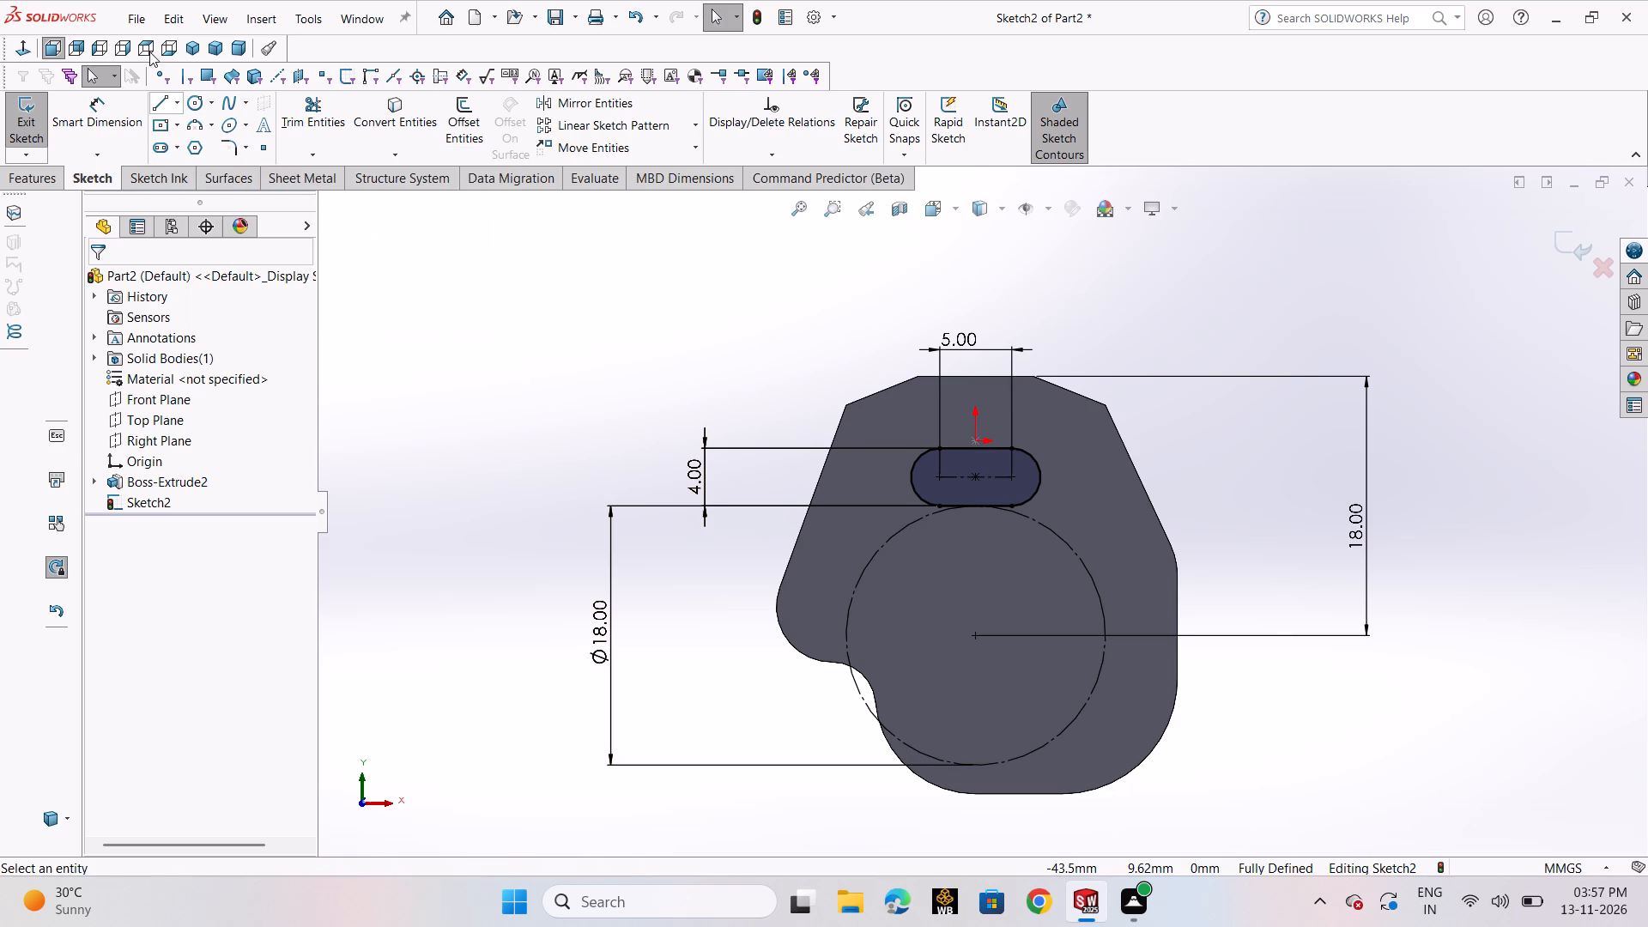
Sketch a circle of 7 mm radius centred on the centre of the 18 mm construction circle.
left_click(200, 106)
left_click(203, 124)
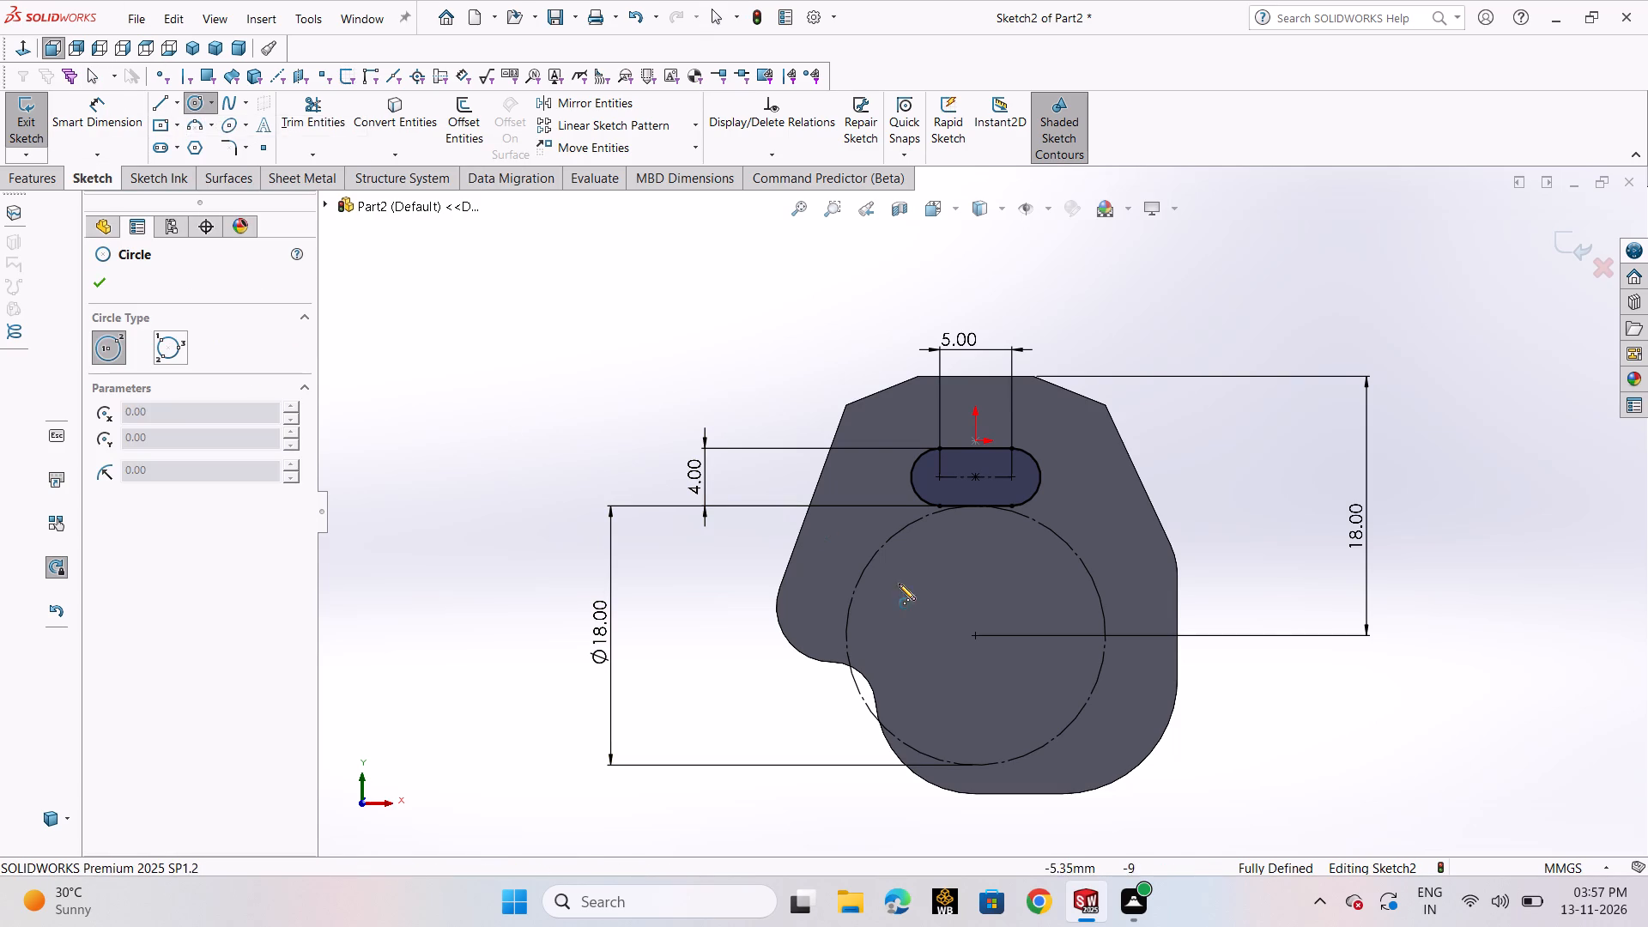
left_click(976, 638)
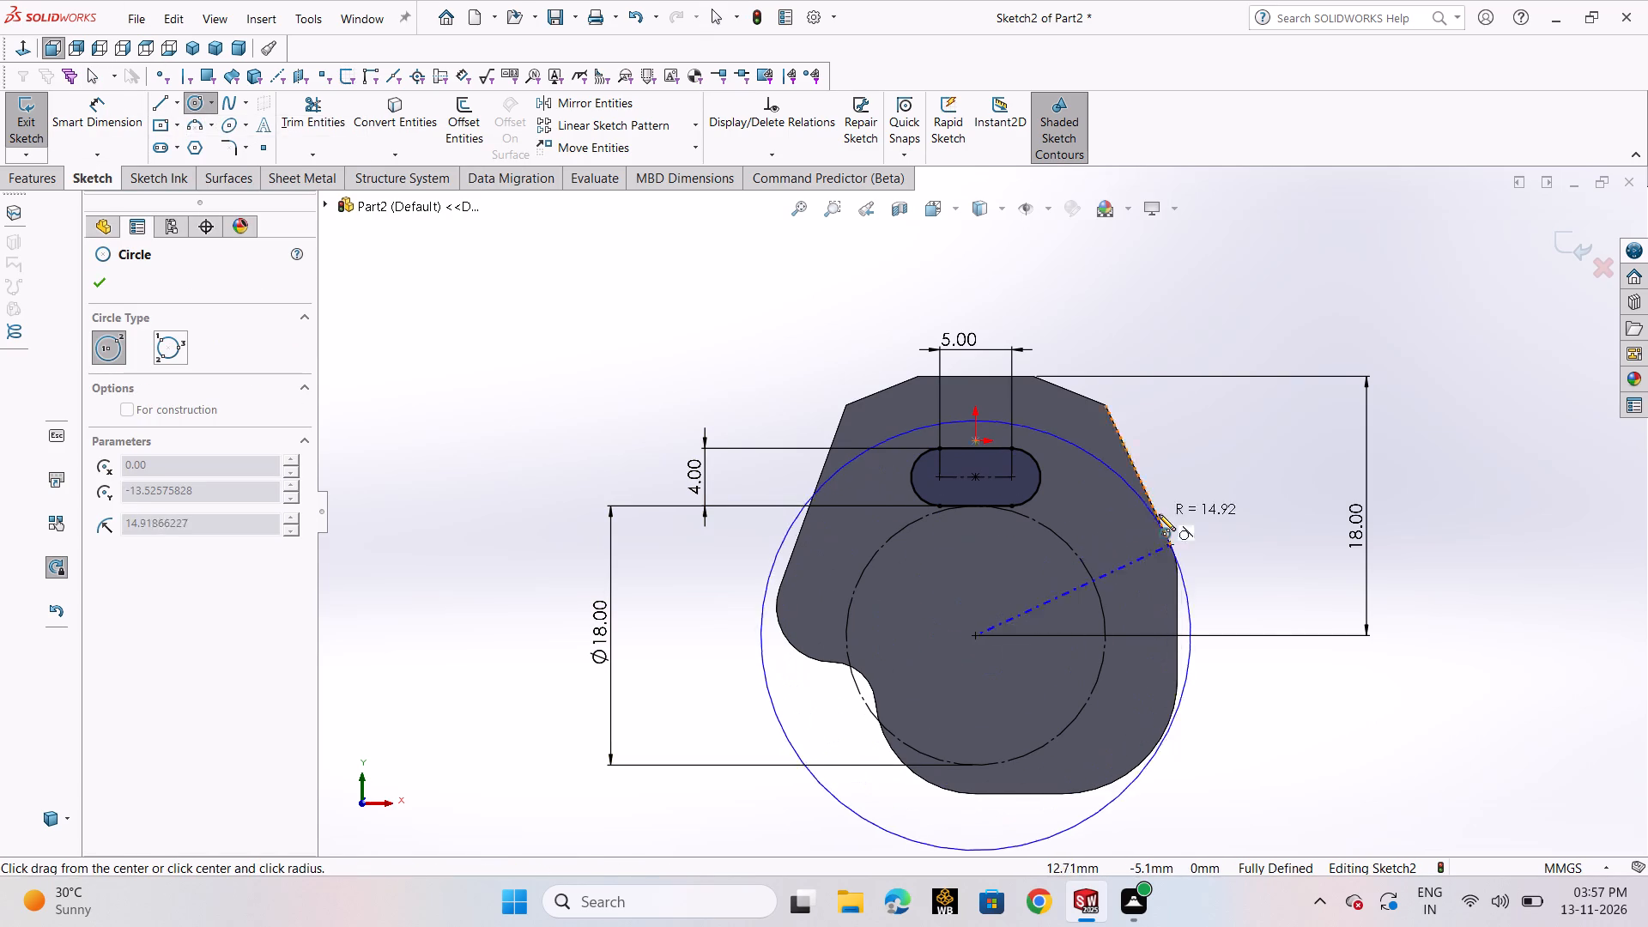
left_click(1175, 492)
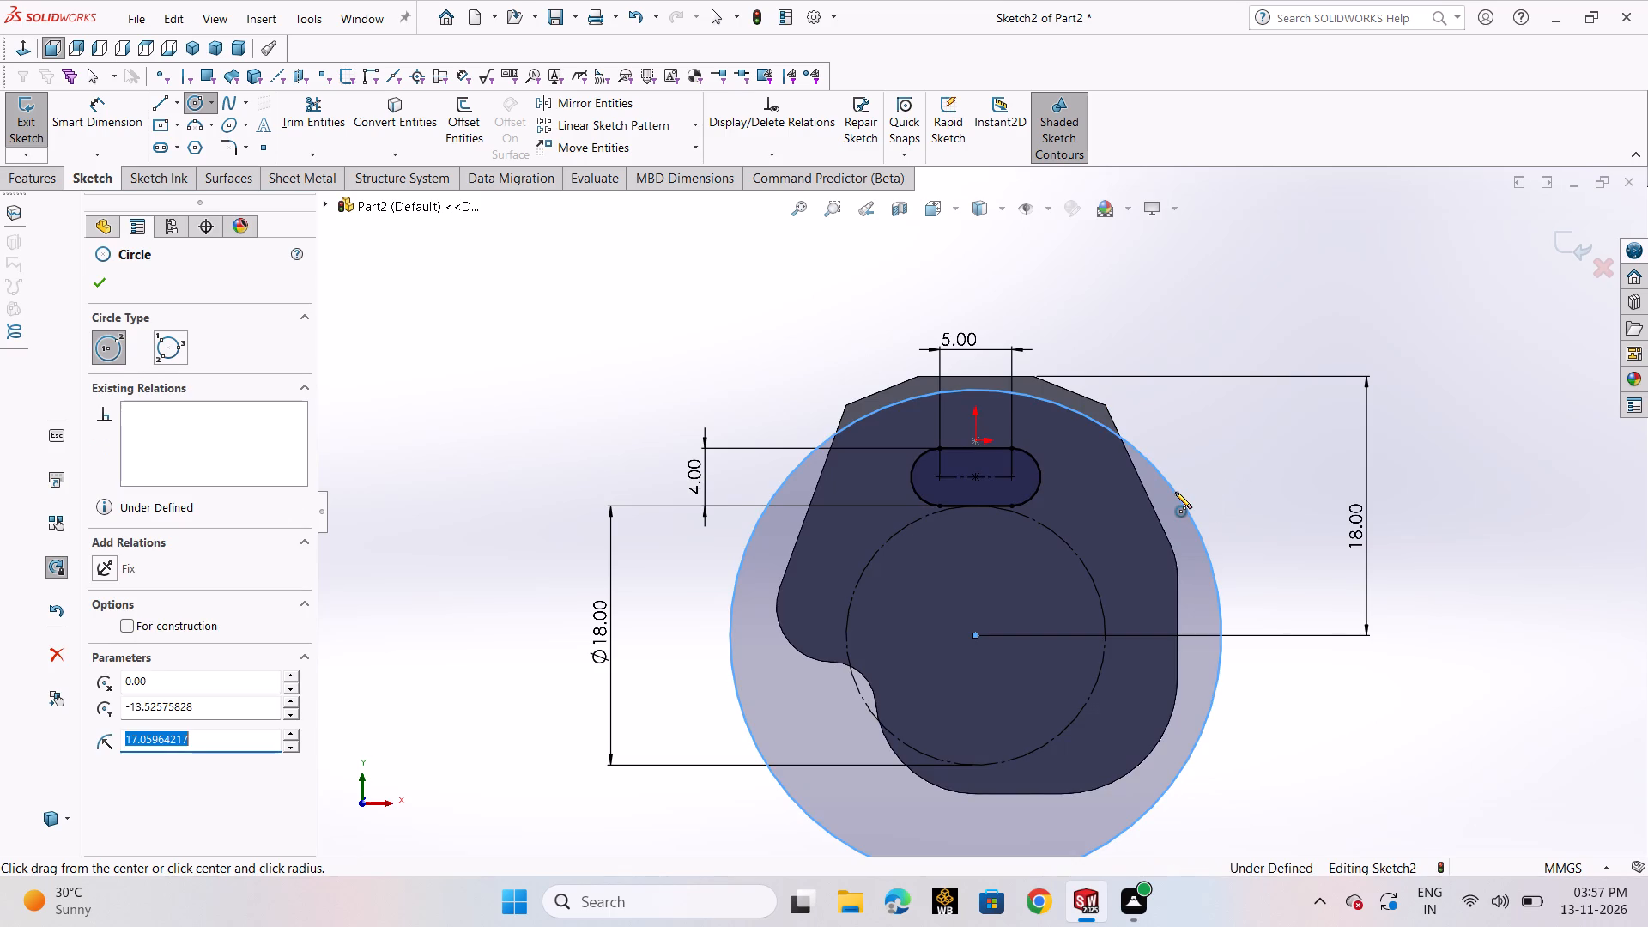
key("7")
key("Return")
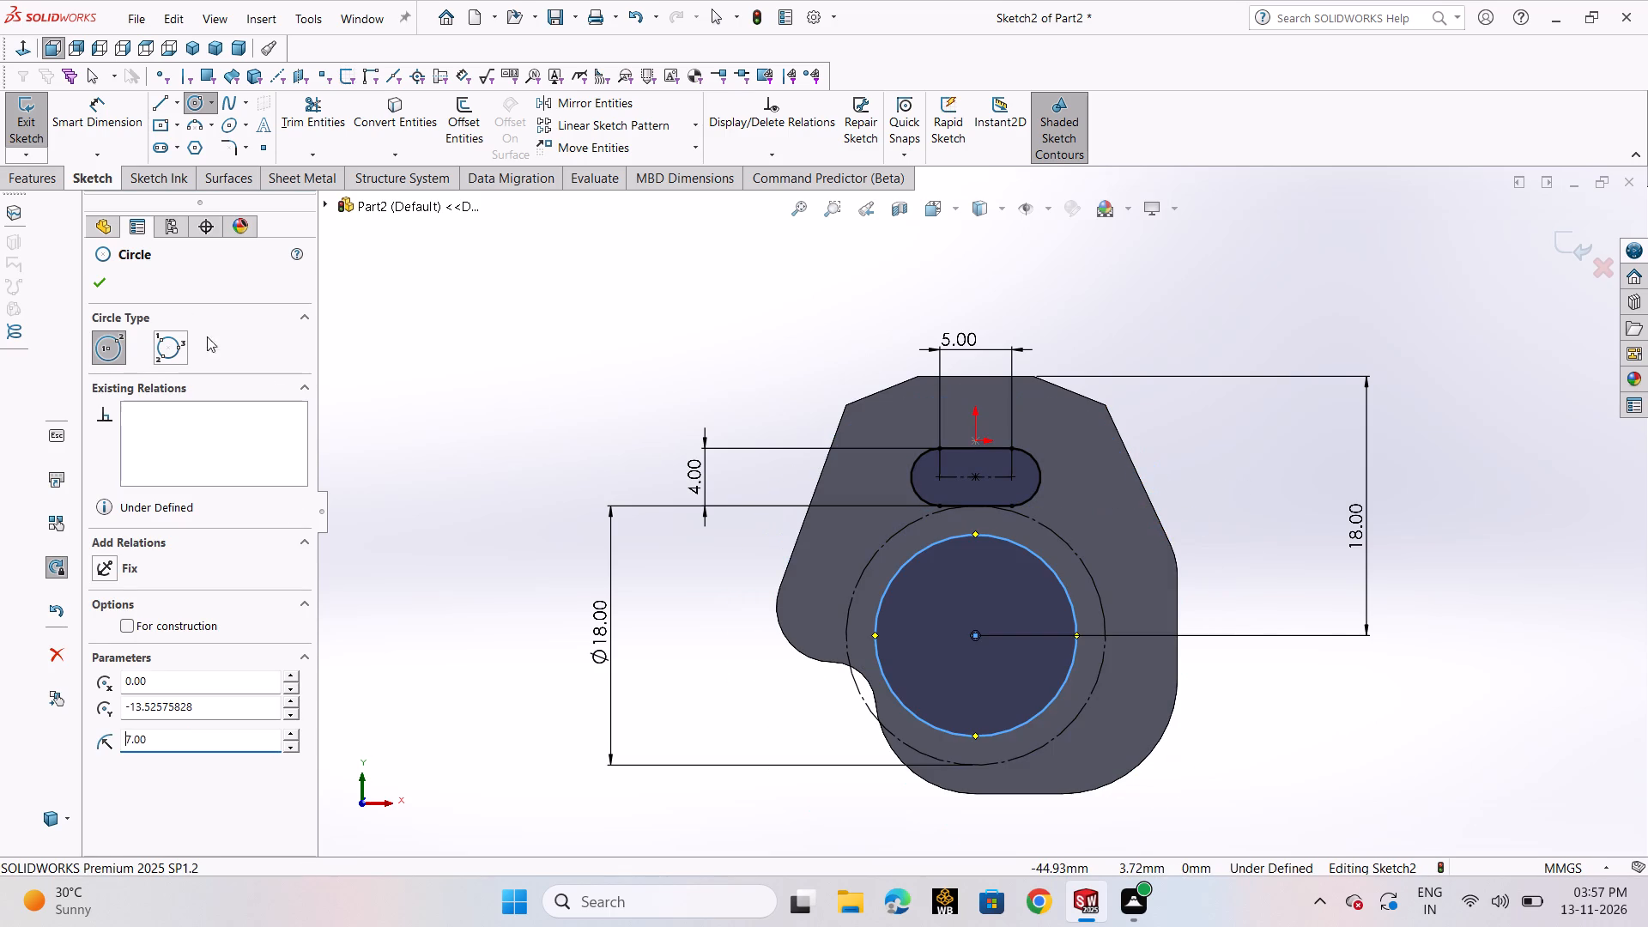
left_click(106, 292)
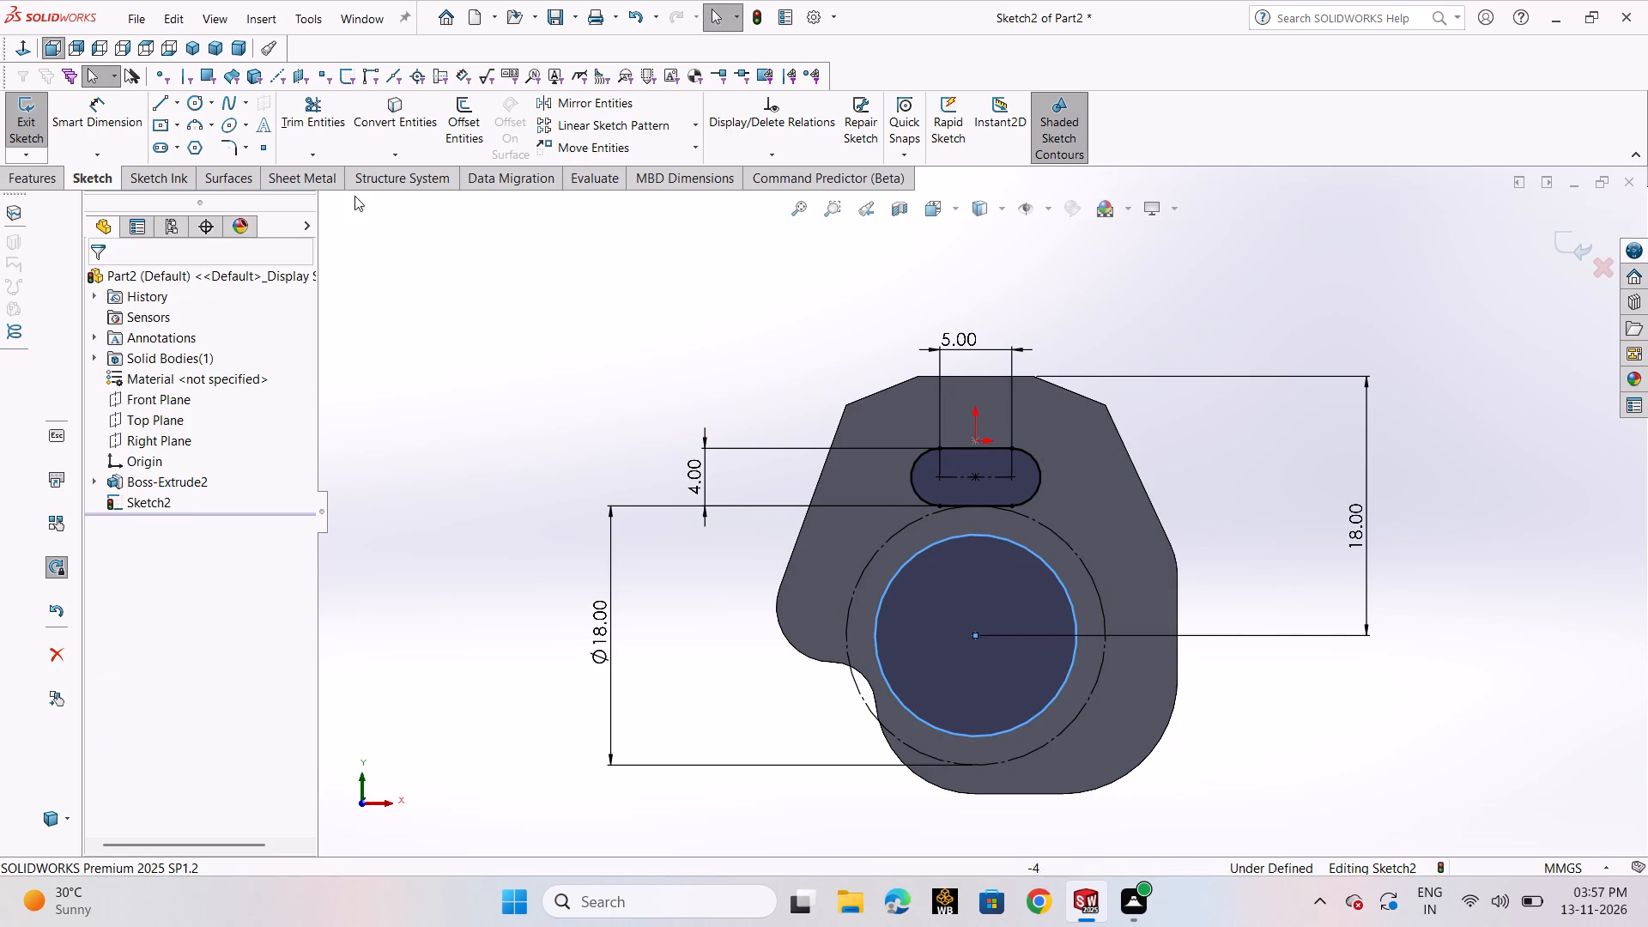
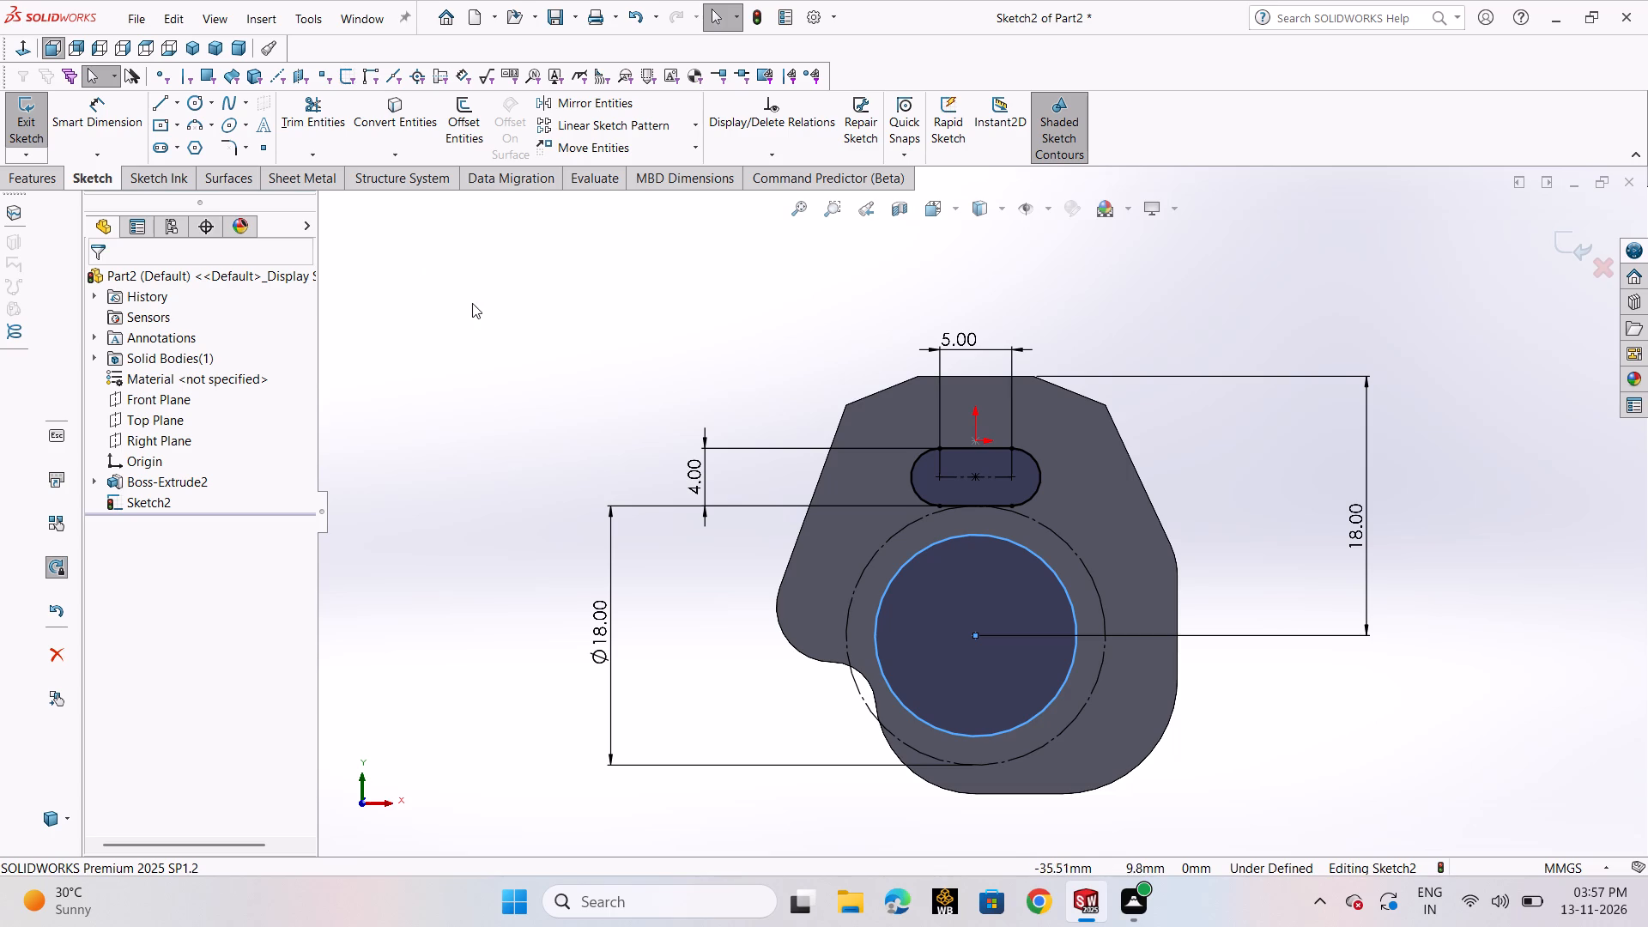
Start offsetting the 7 mm radius circle, previewing an offset distance of 14 mm and then 7 mm.
left_click(473, 123)
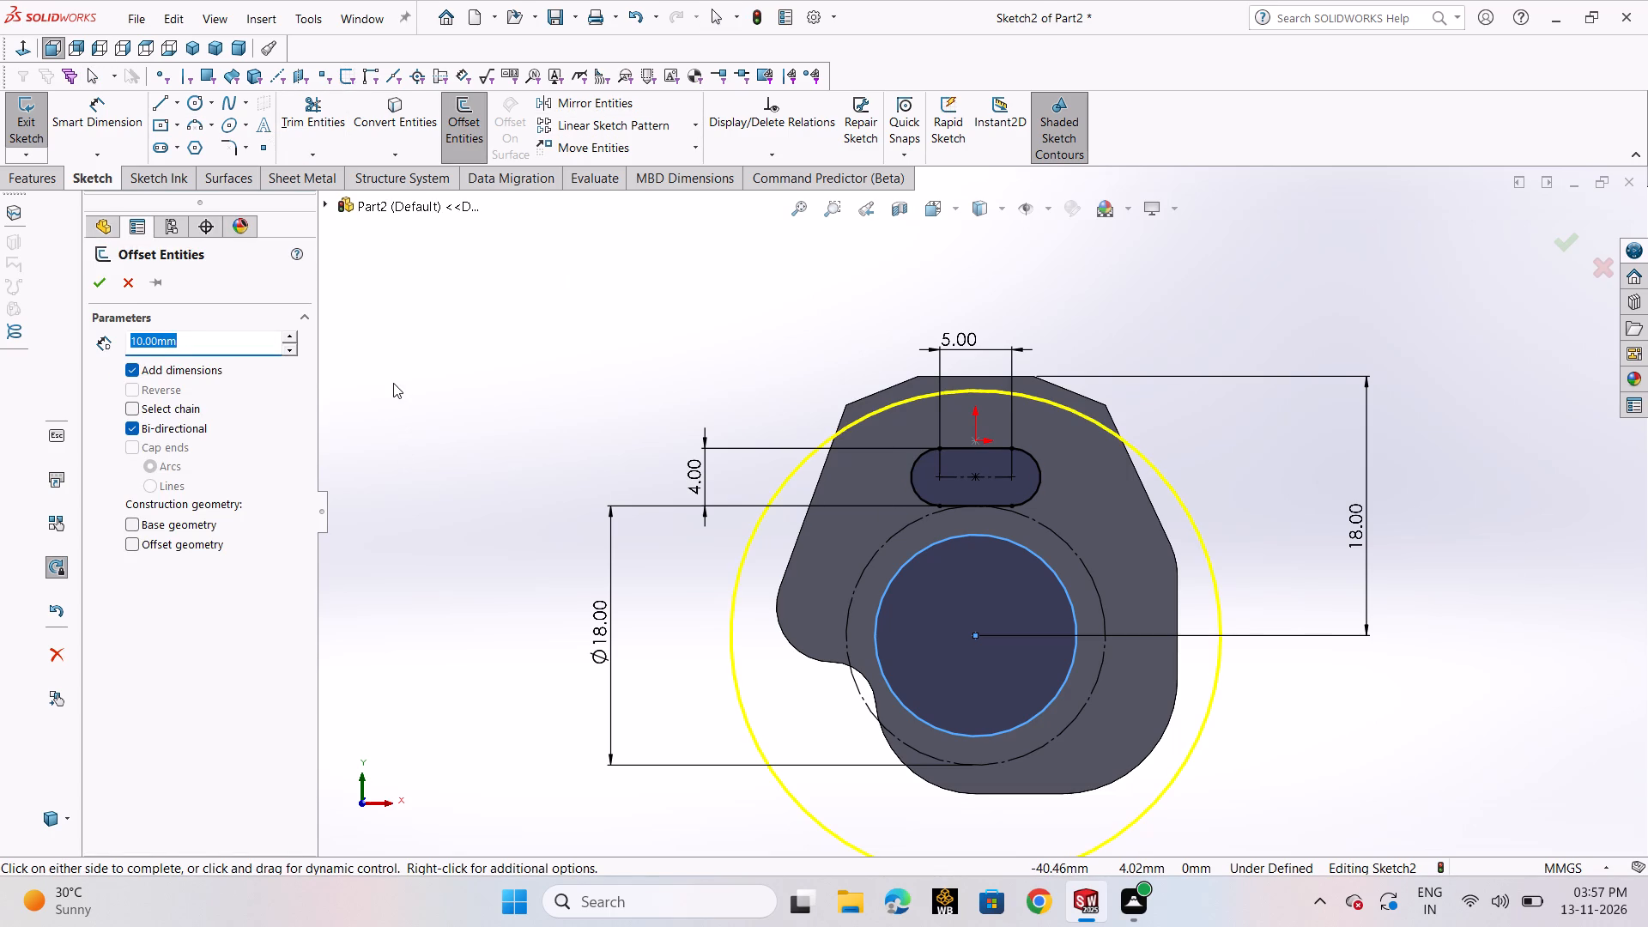
key("1")
key("4")
key("Return")
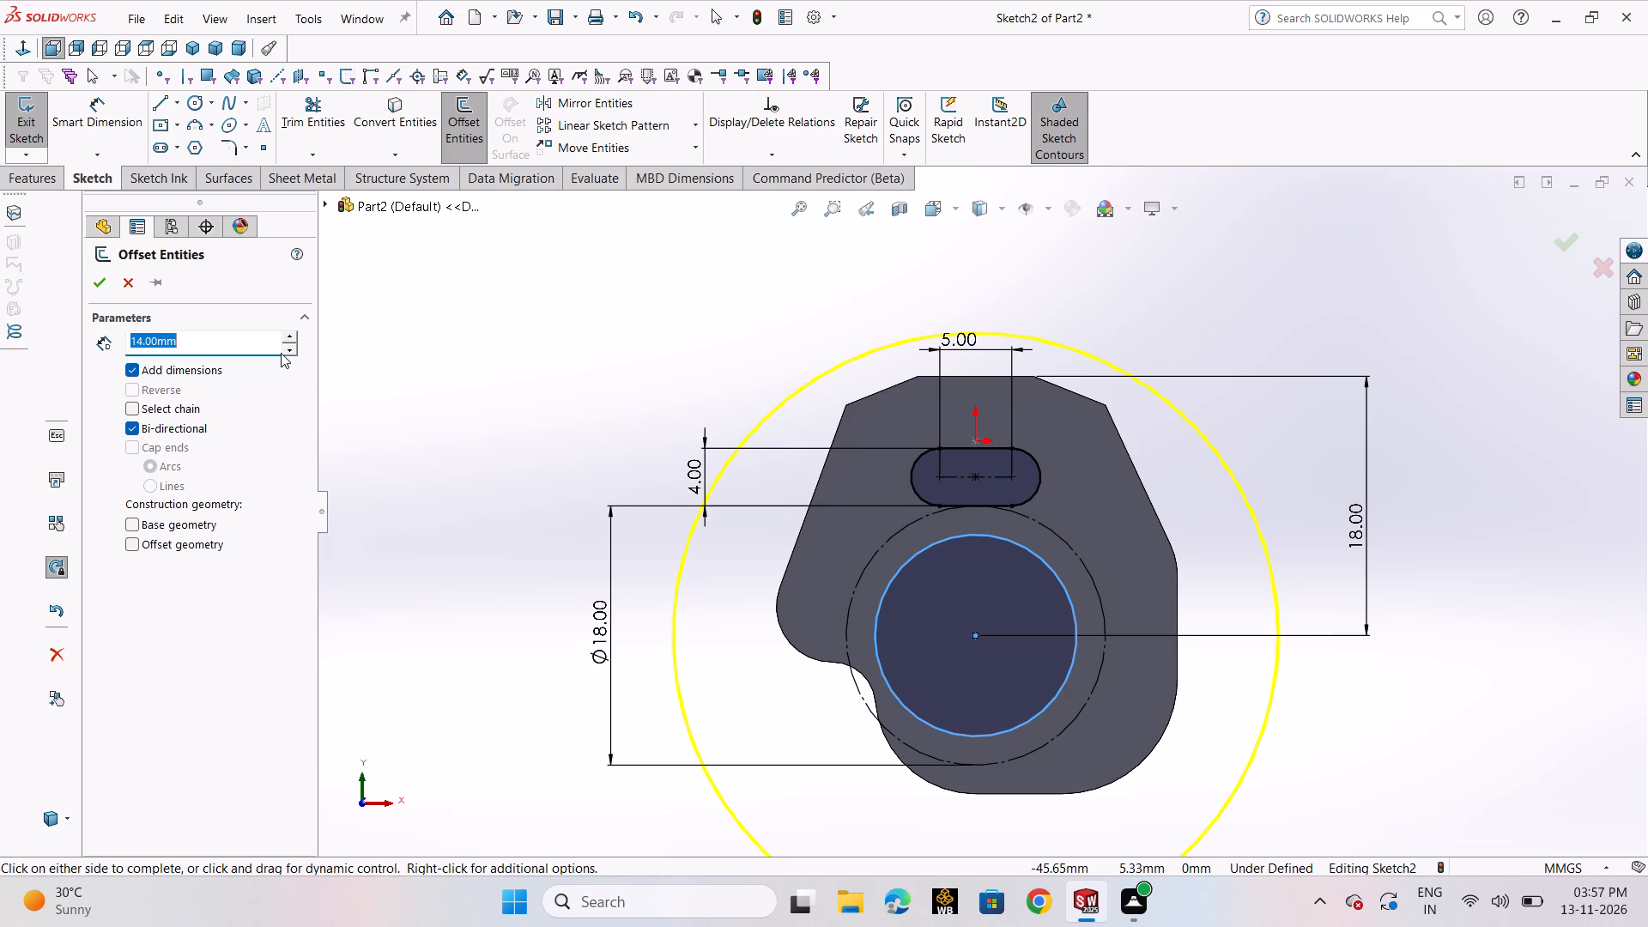
key("7")
key("Return")
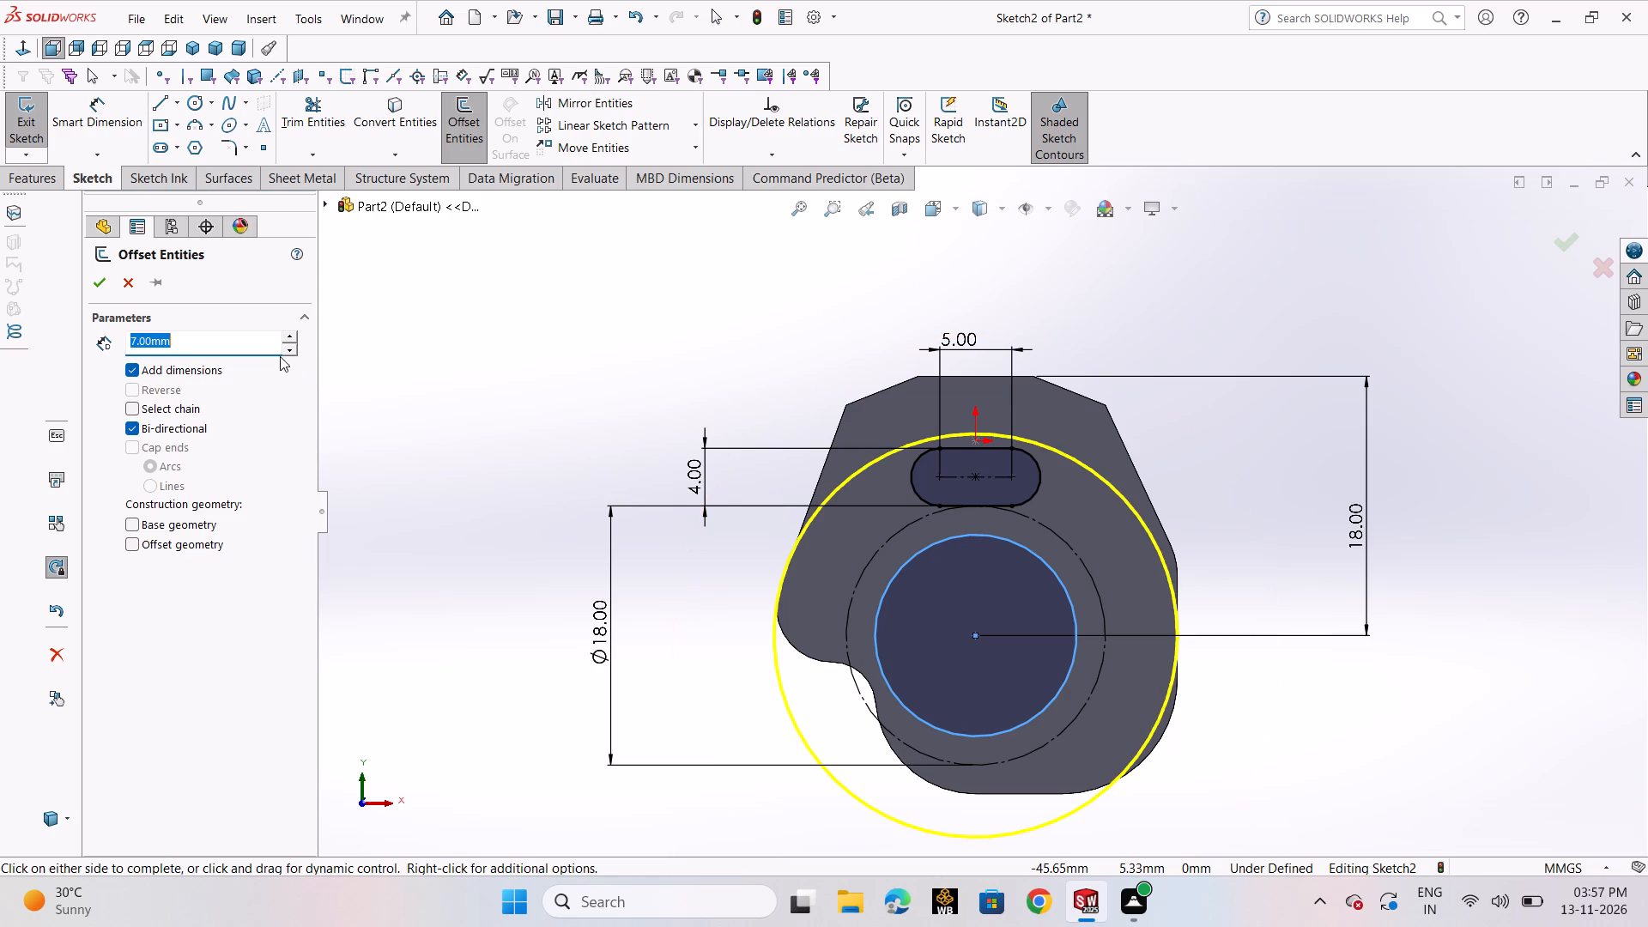
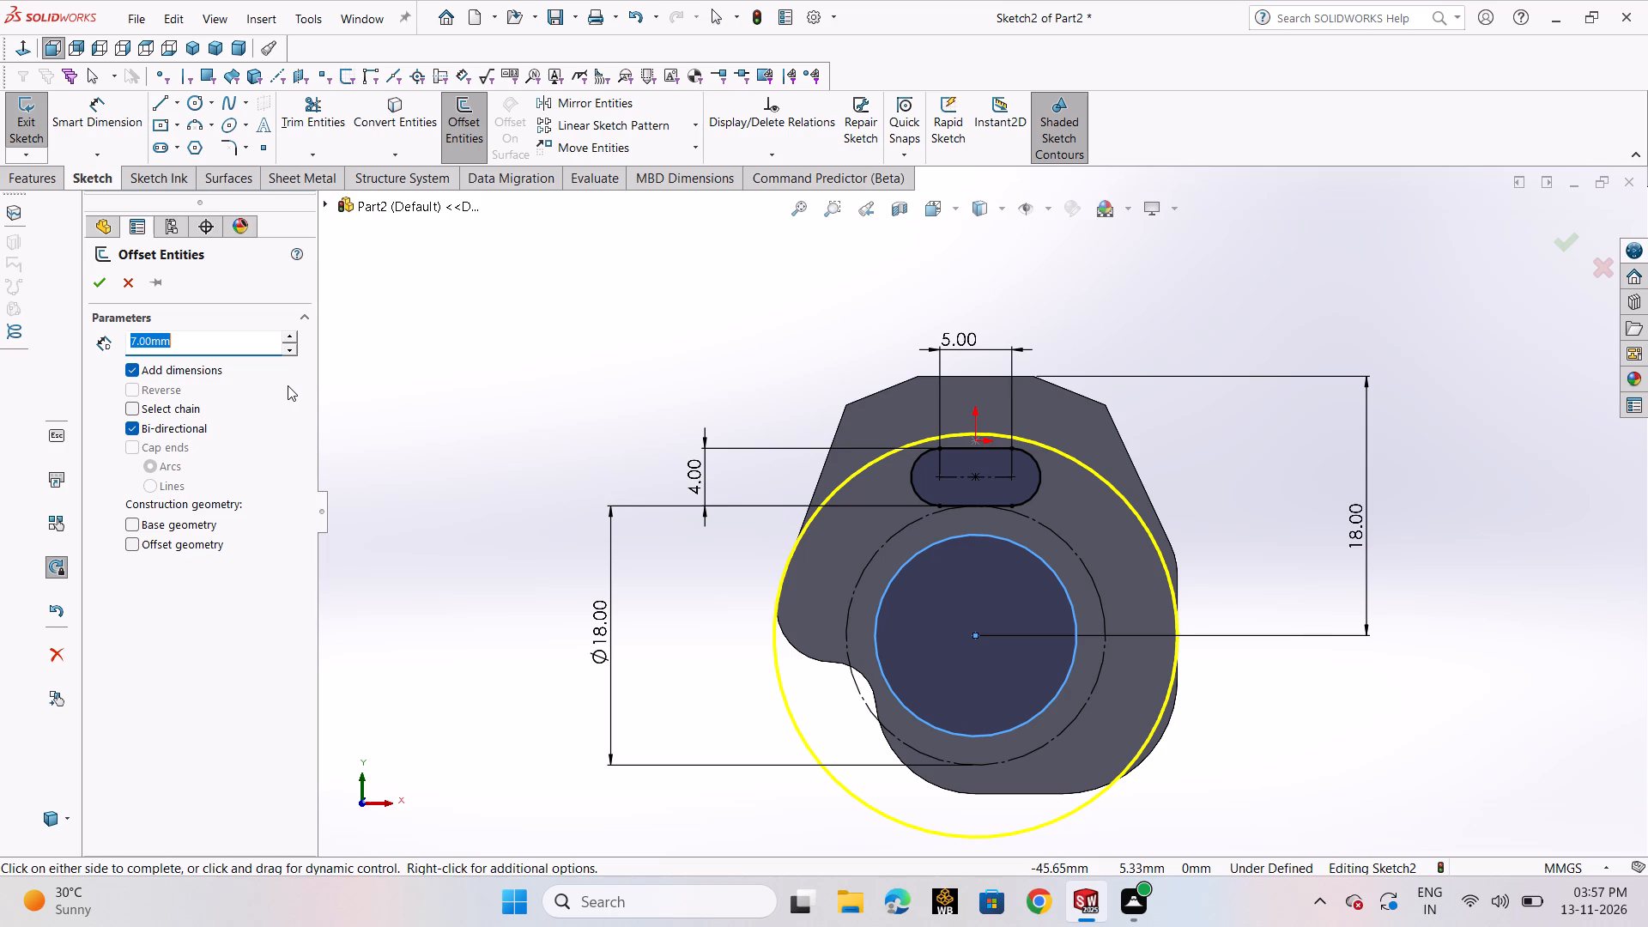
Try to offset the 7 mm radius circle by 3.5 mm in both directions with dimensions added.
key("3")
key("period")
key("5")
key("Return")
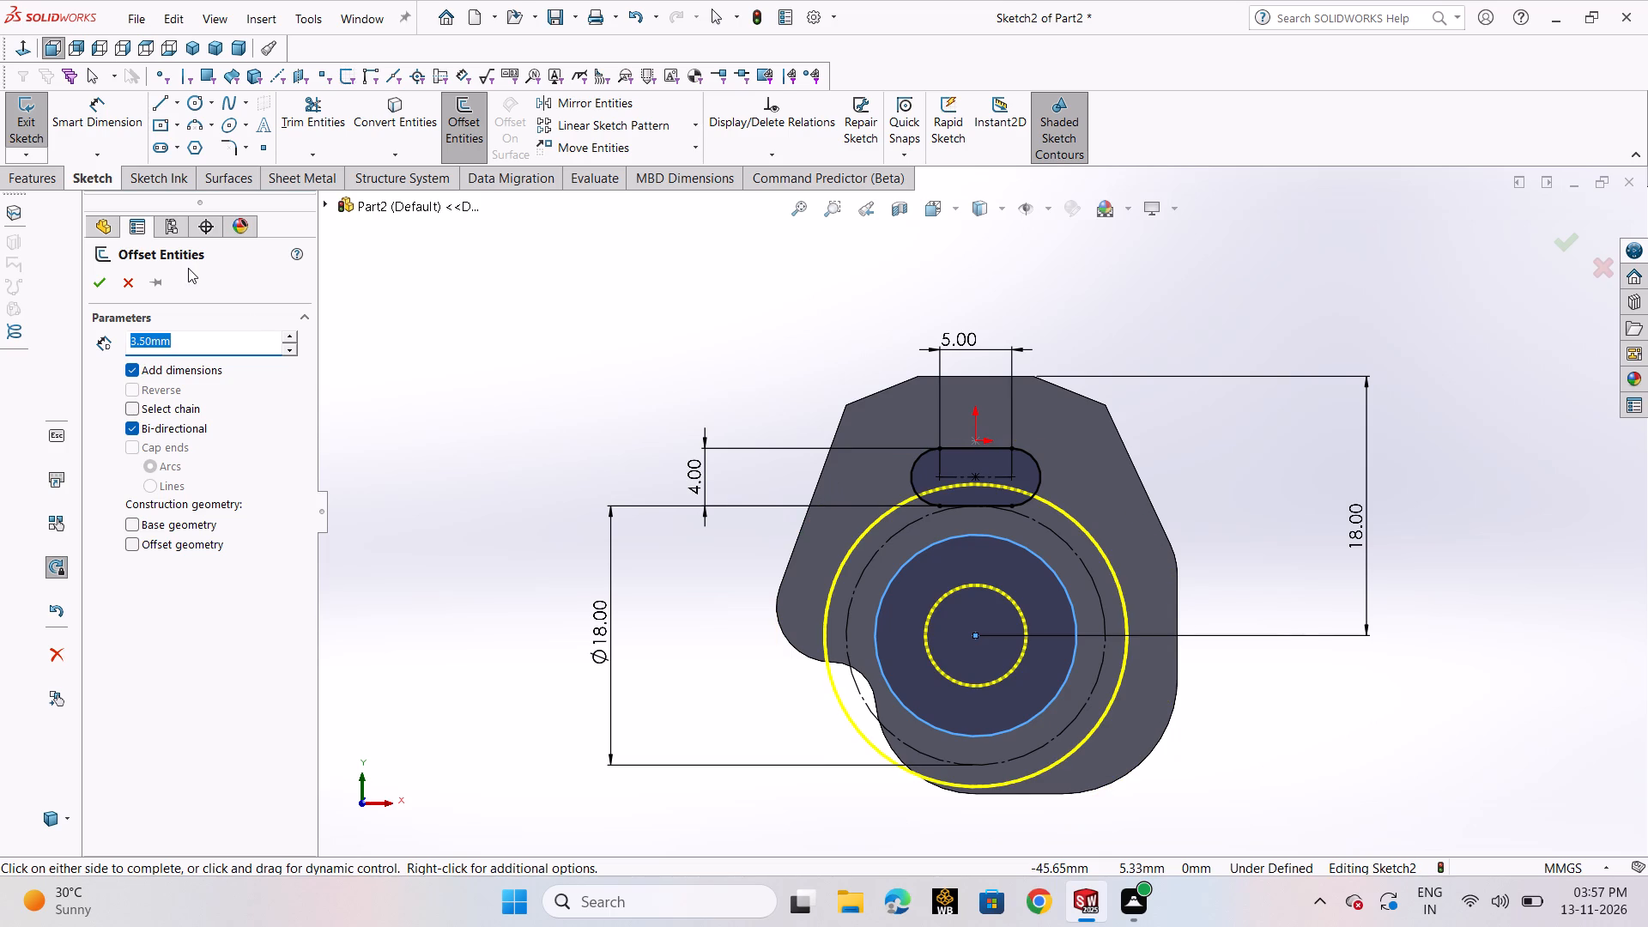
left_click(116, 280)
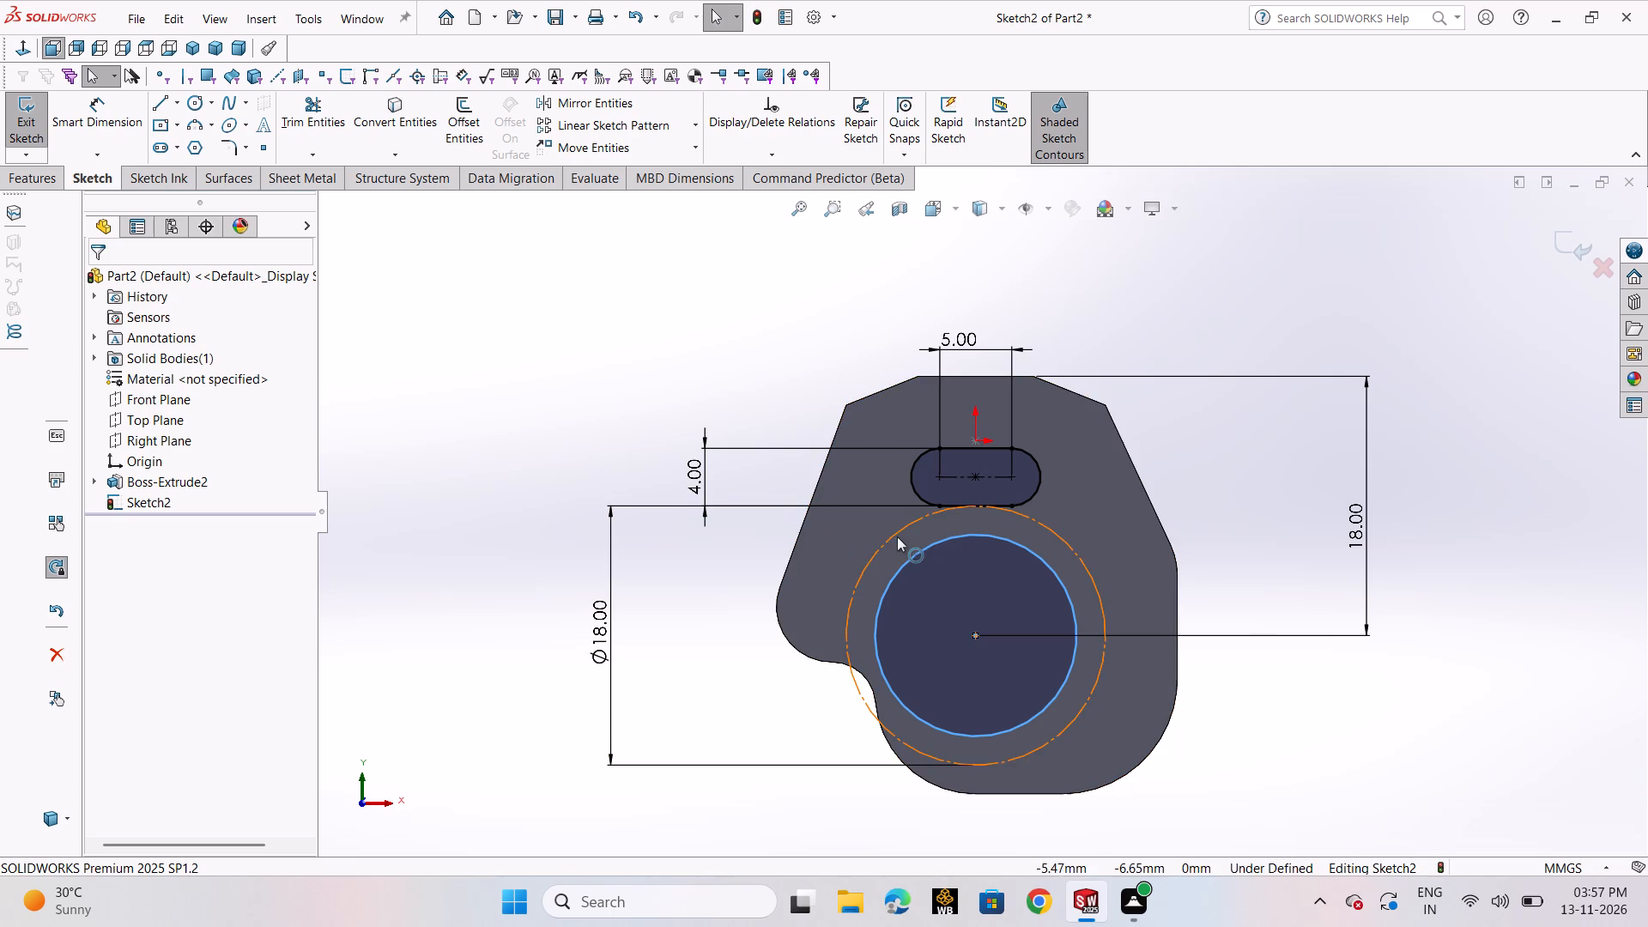
Offset the 7 mm radius circle again, bi-directionally at 3.5 mm with dimensions added.
left_click(106, 134)
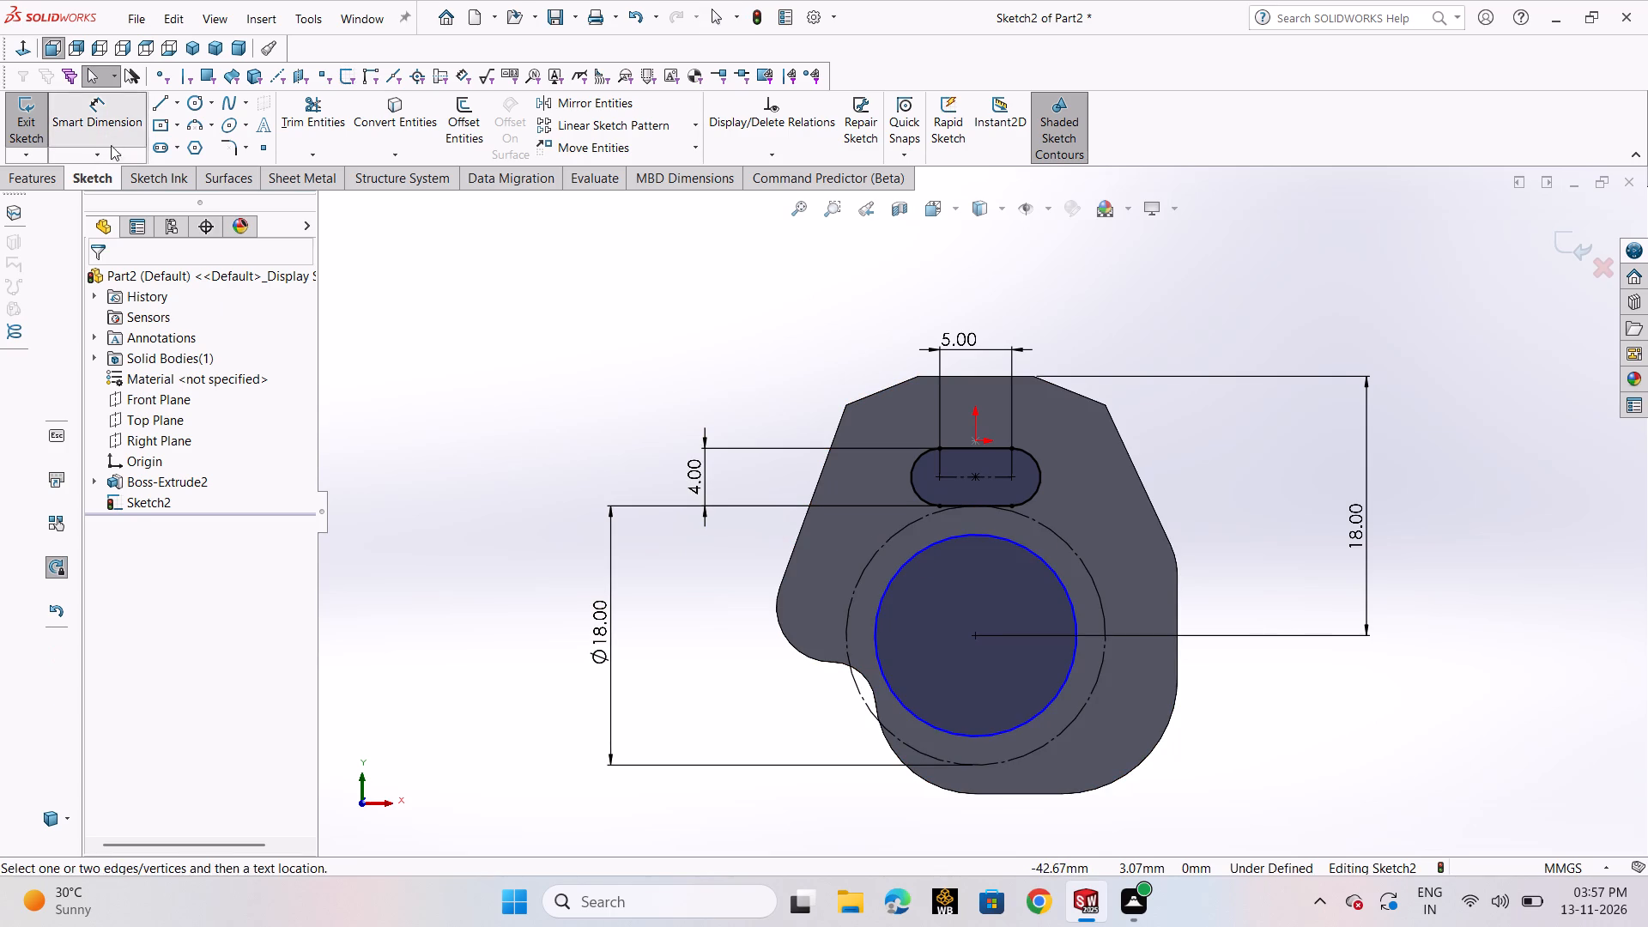
left_click(466, 132)
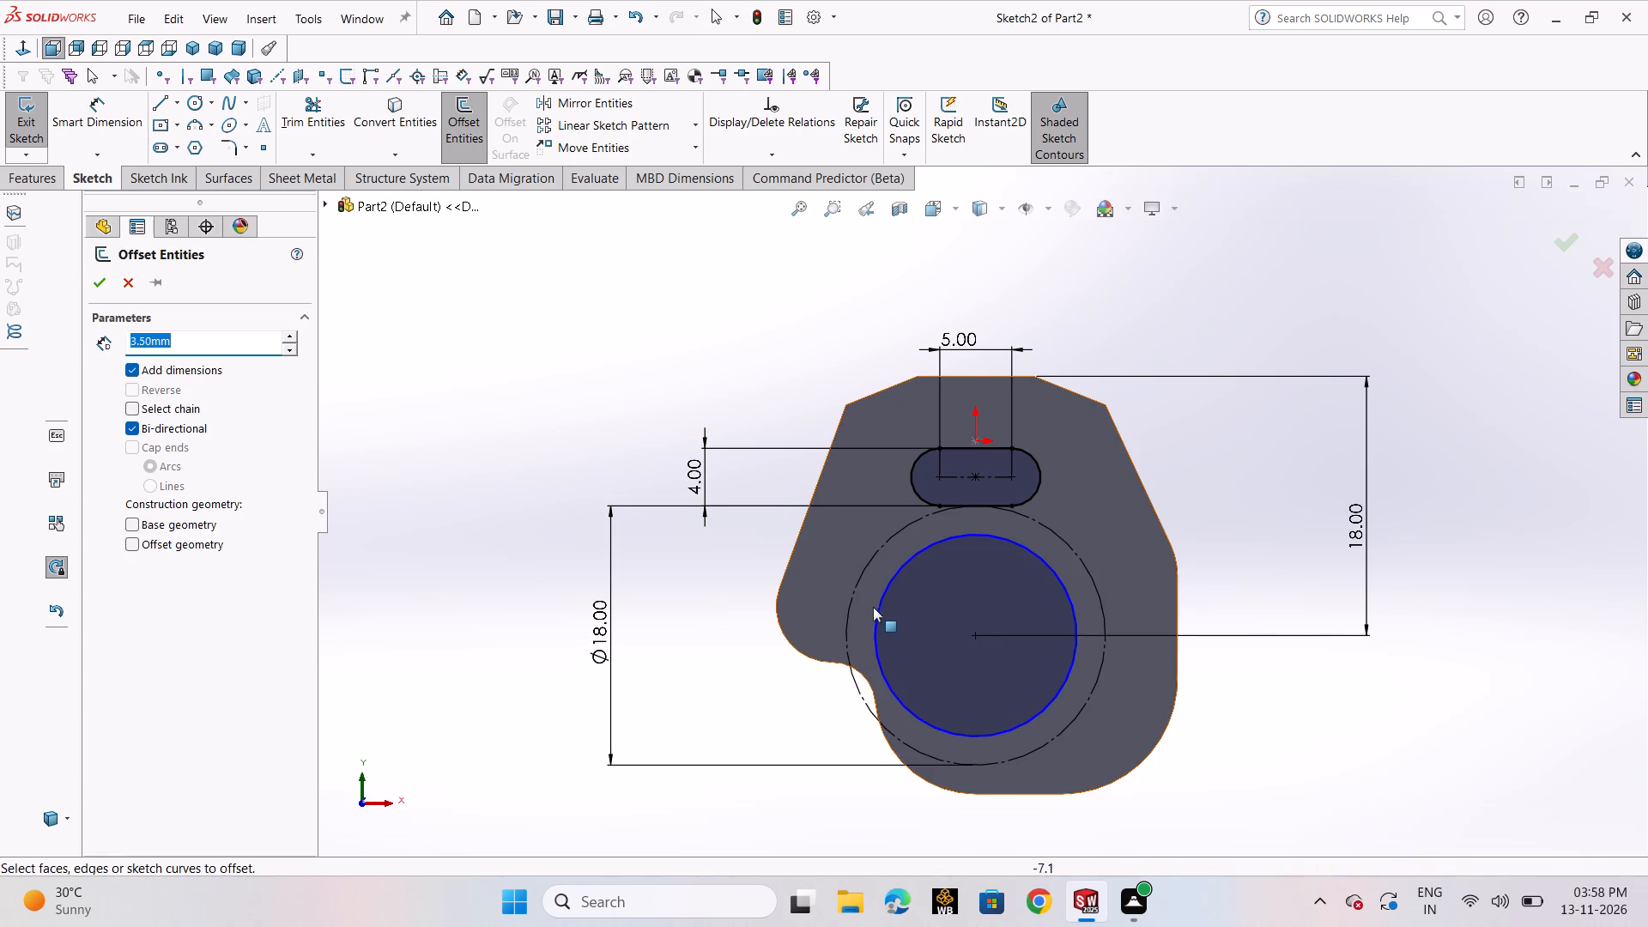
left_click(880, 618)
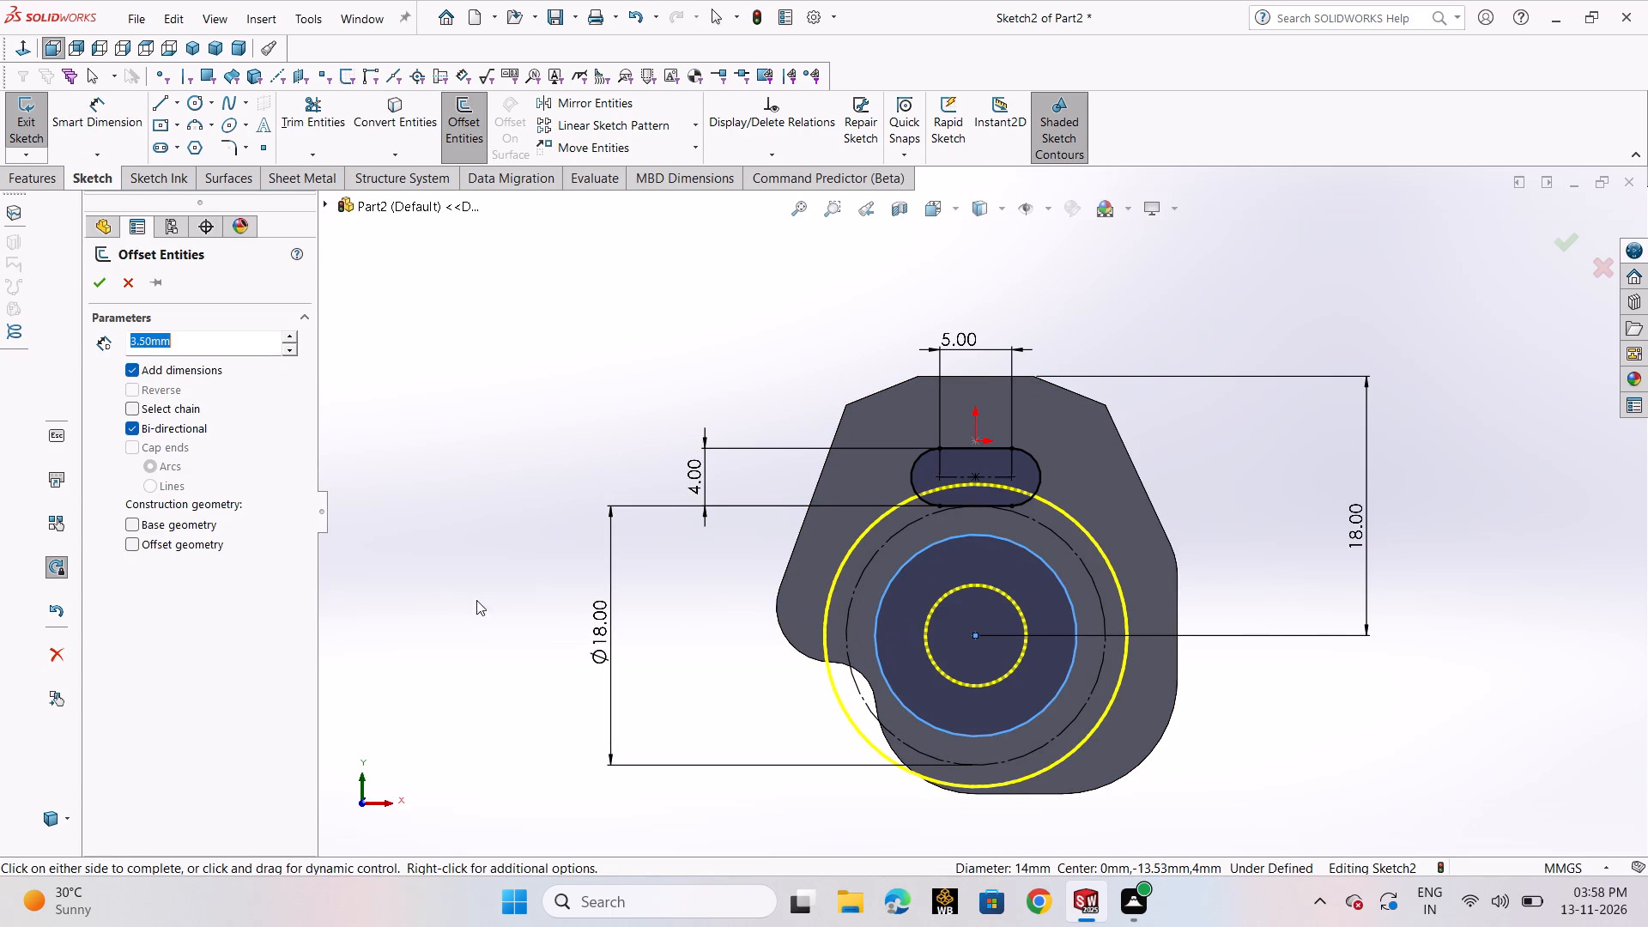
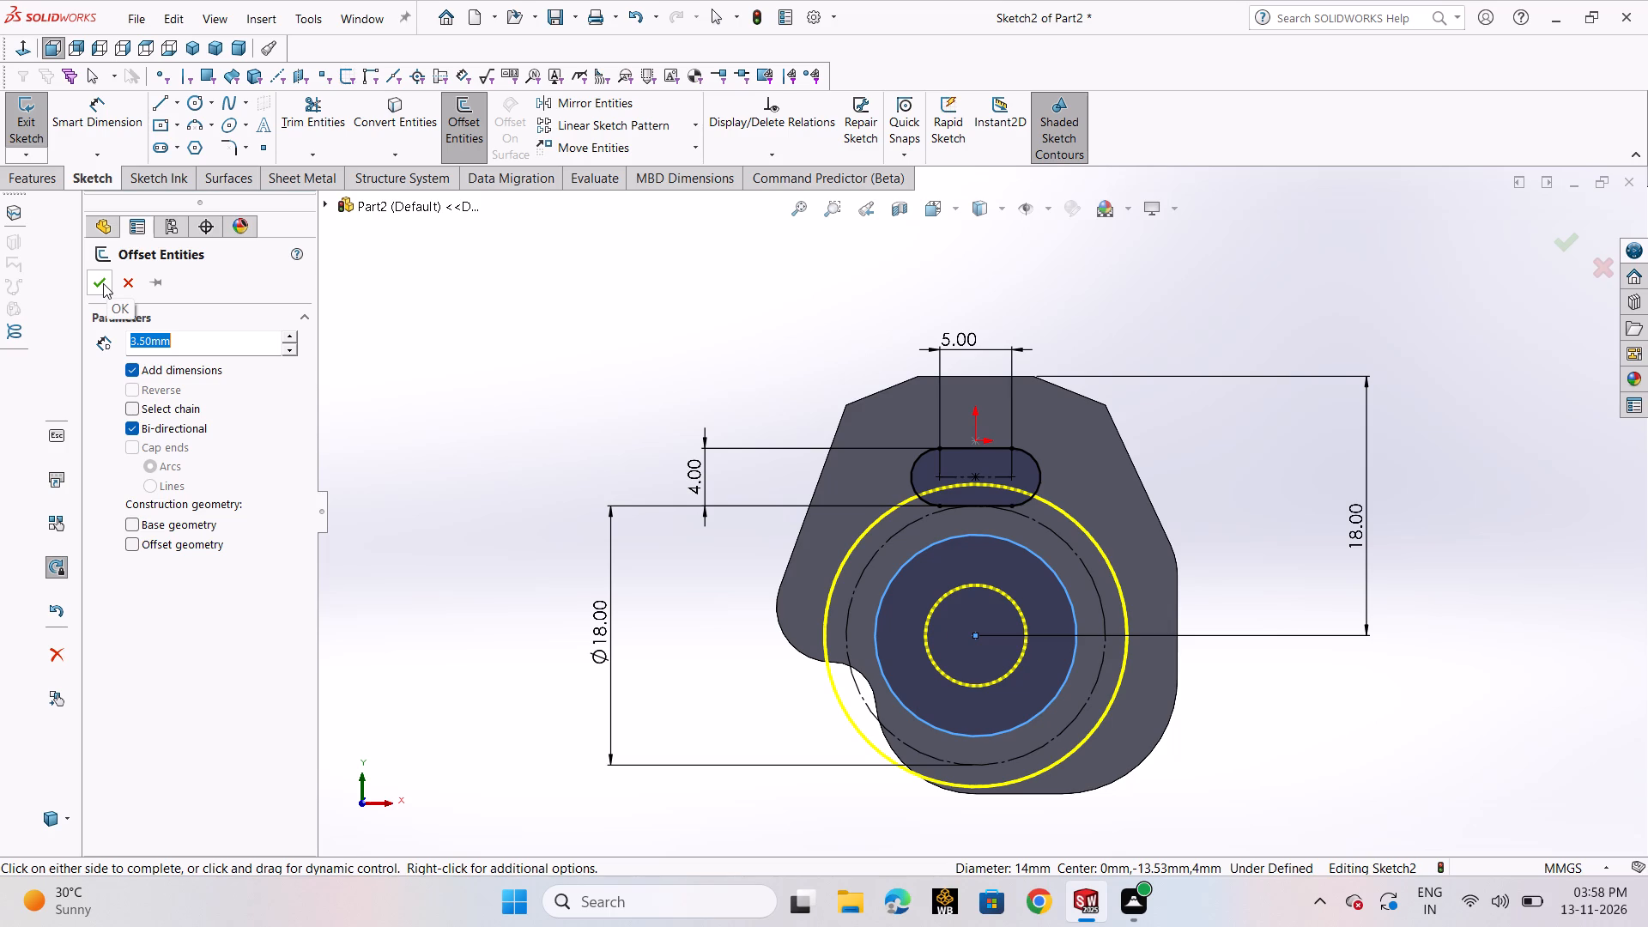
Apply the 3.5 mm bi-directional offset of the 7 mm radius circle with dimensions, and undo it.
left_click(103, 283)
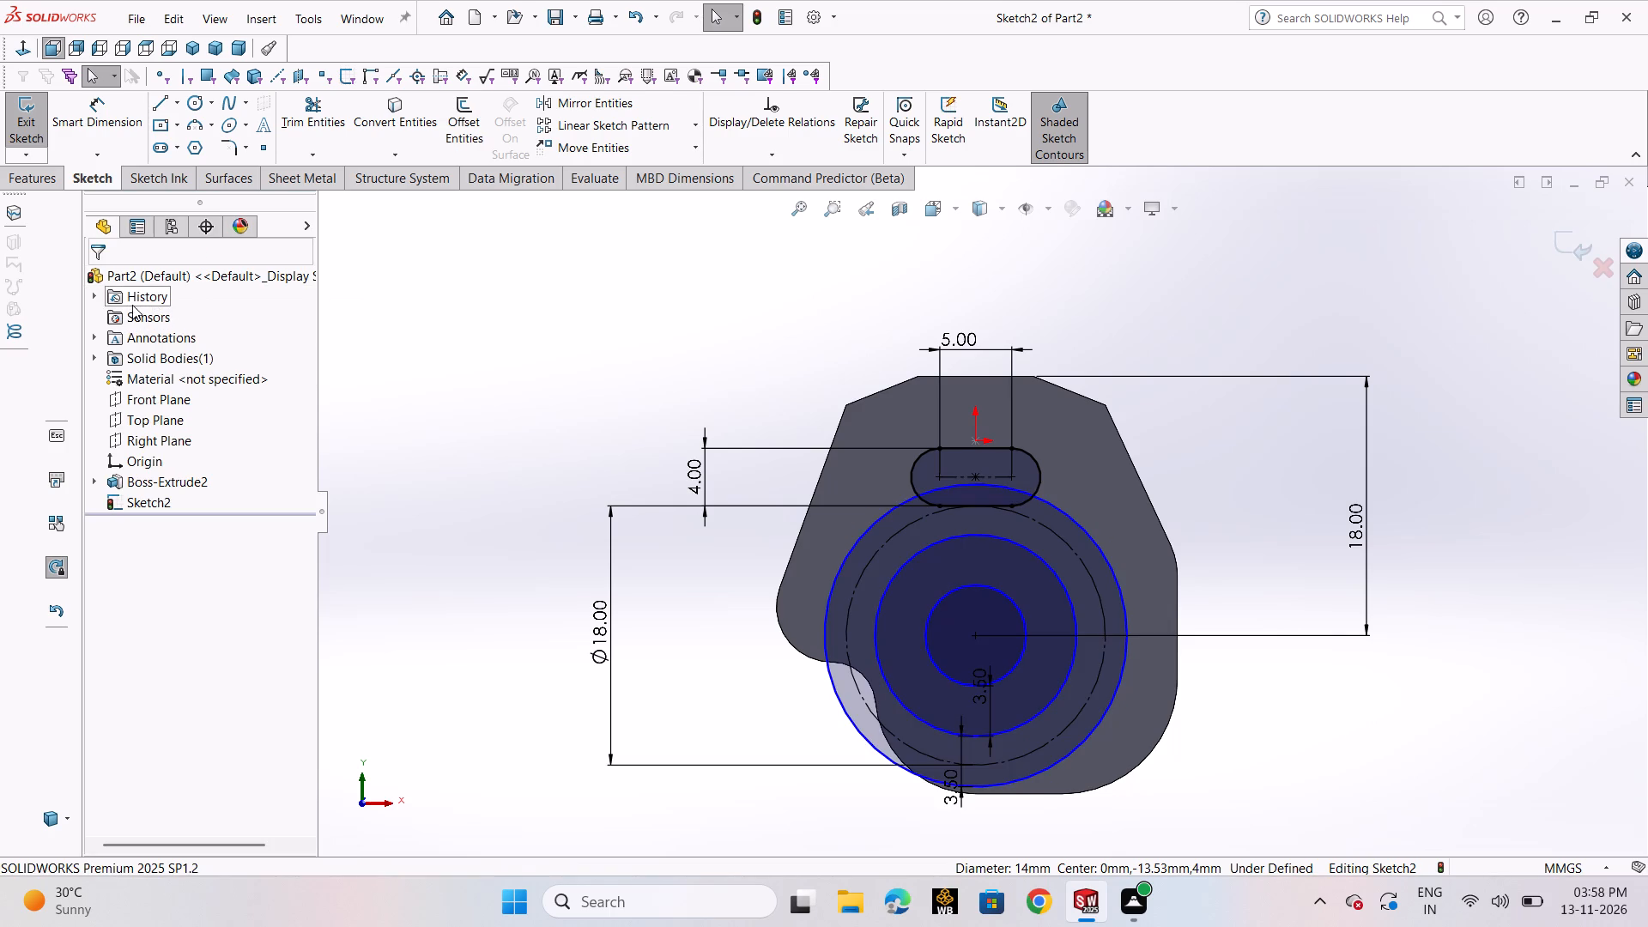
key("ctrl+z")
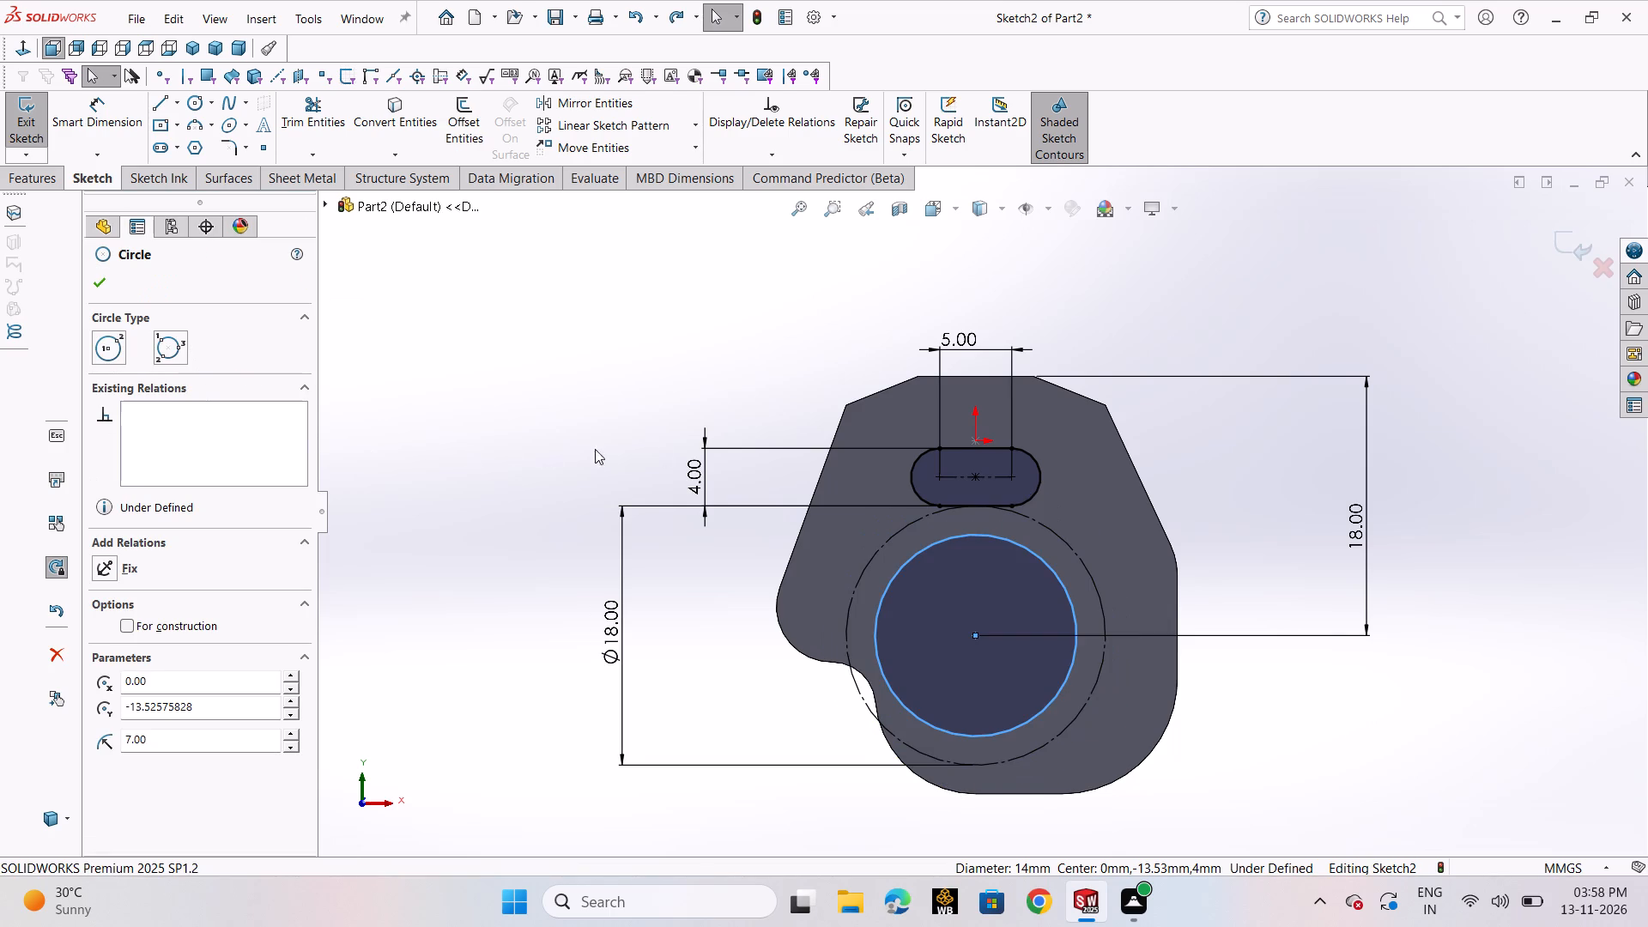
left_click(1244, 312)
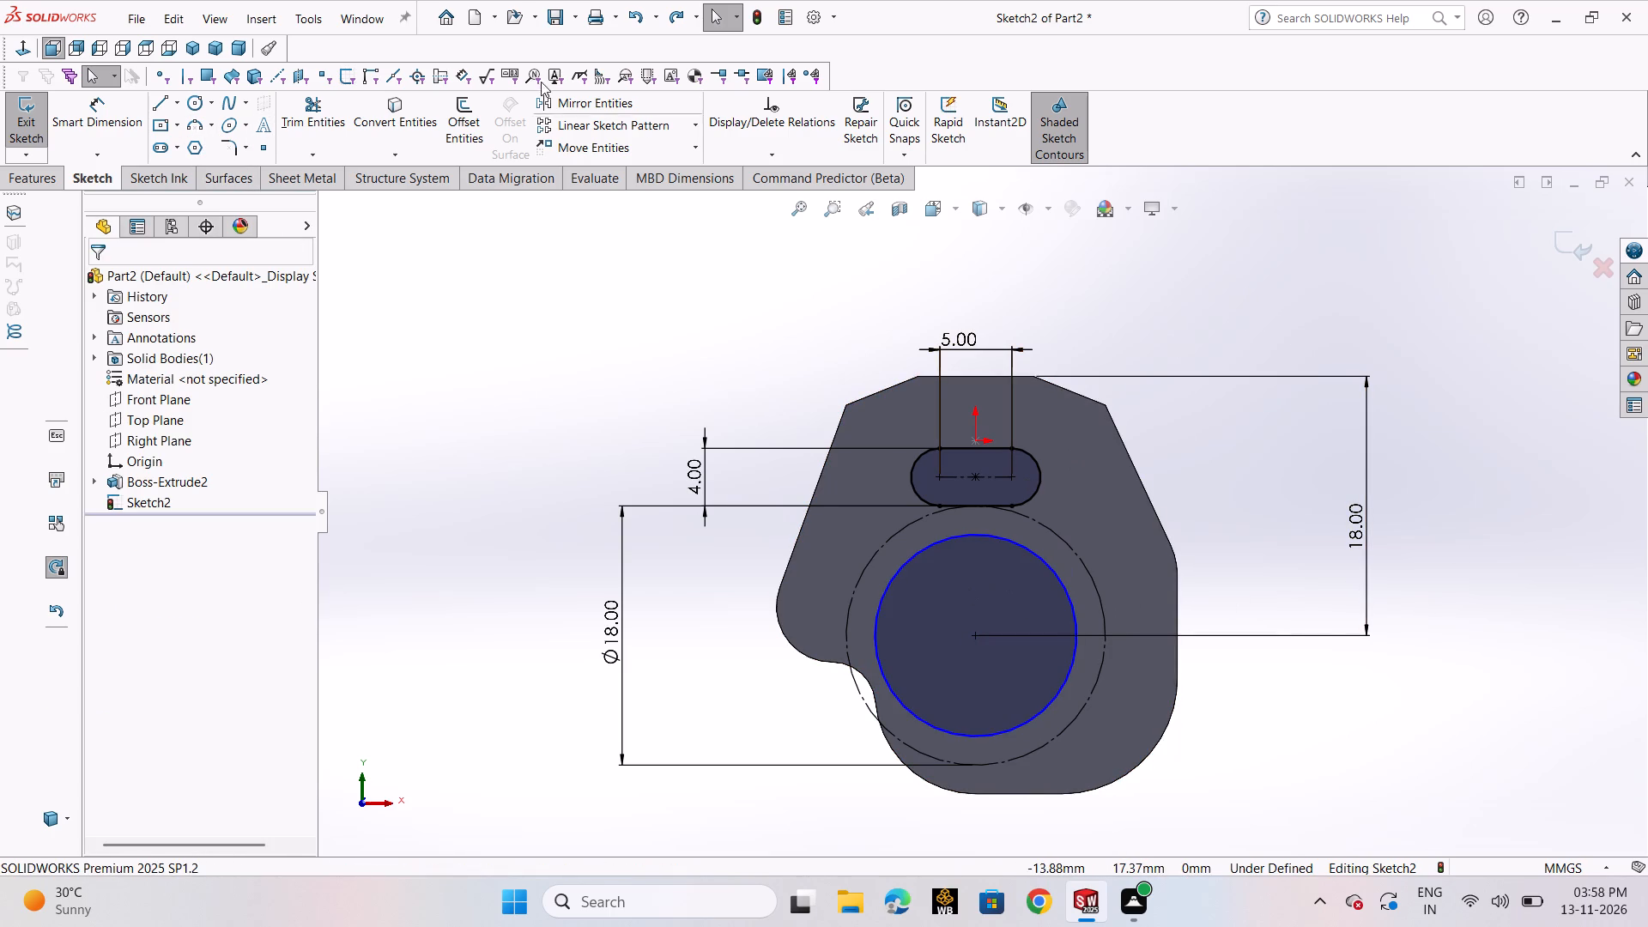
Sketch another circle centred on the 7 mm radius circle's centre point.
left_click(189, 106)
left_click(208, 121)
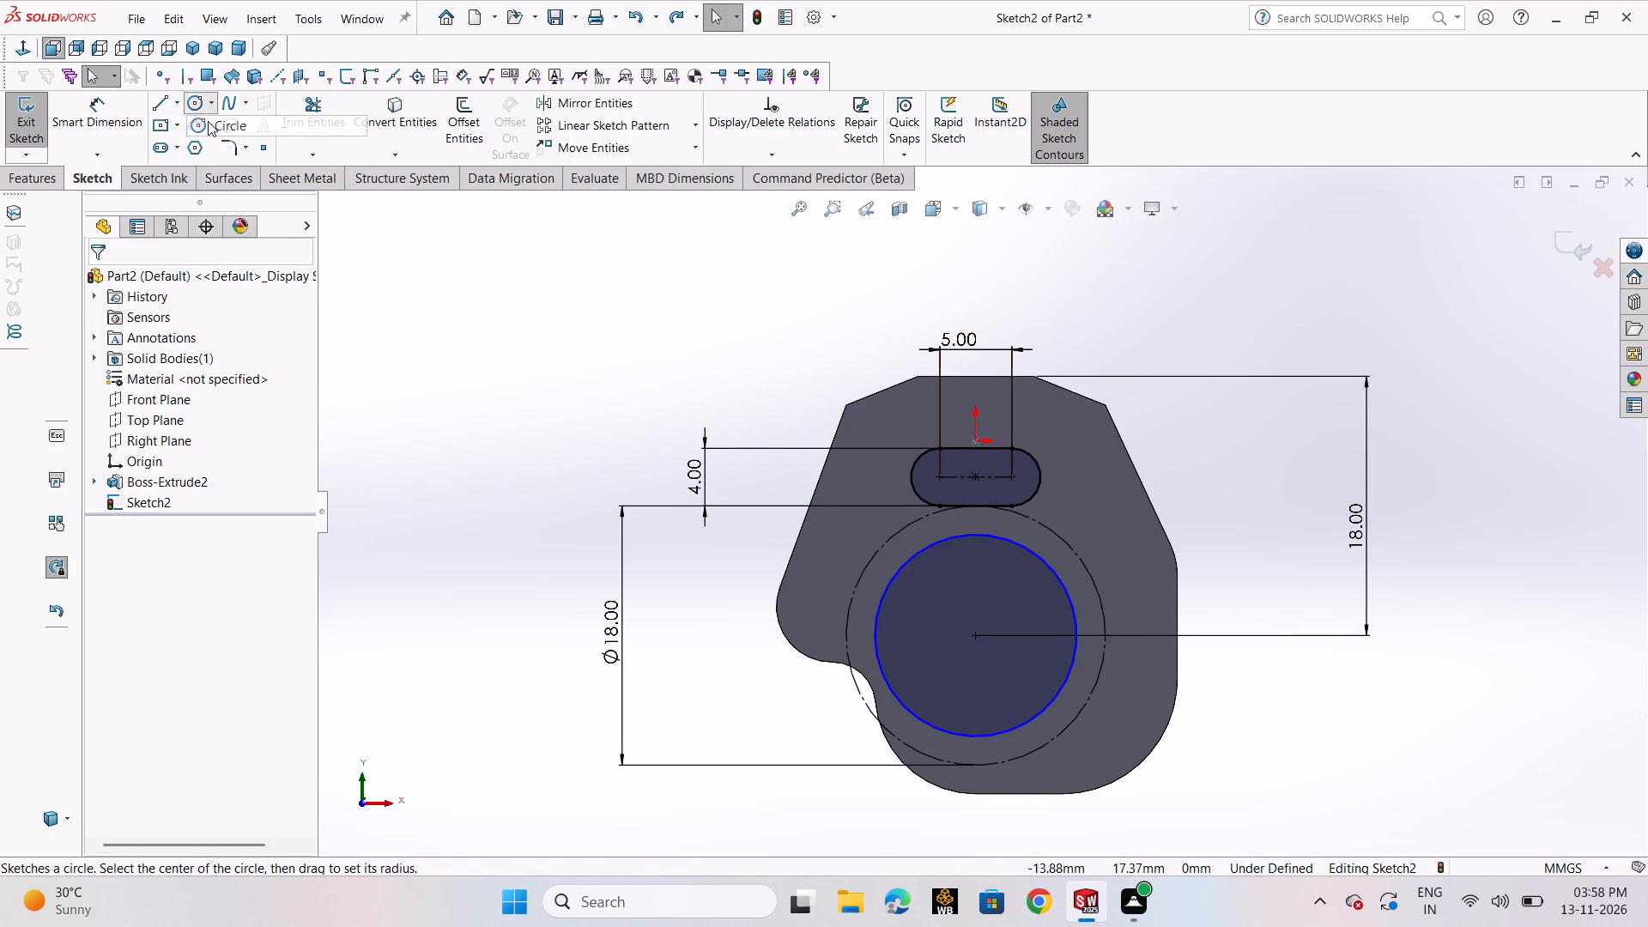
left_click(972, 638)
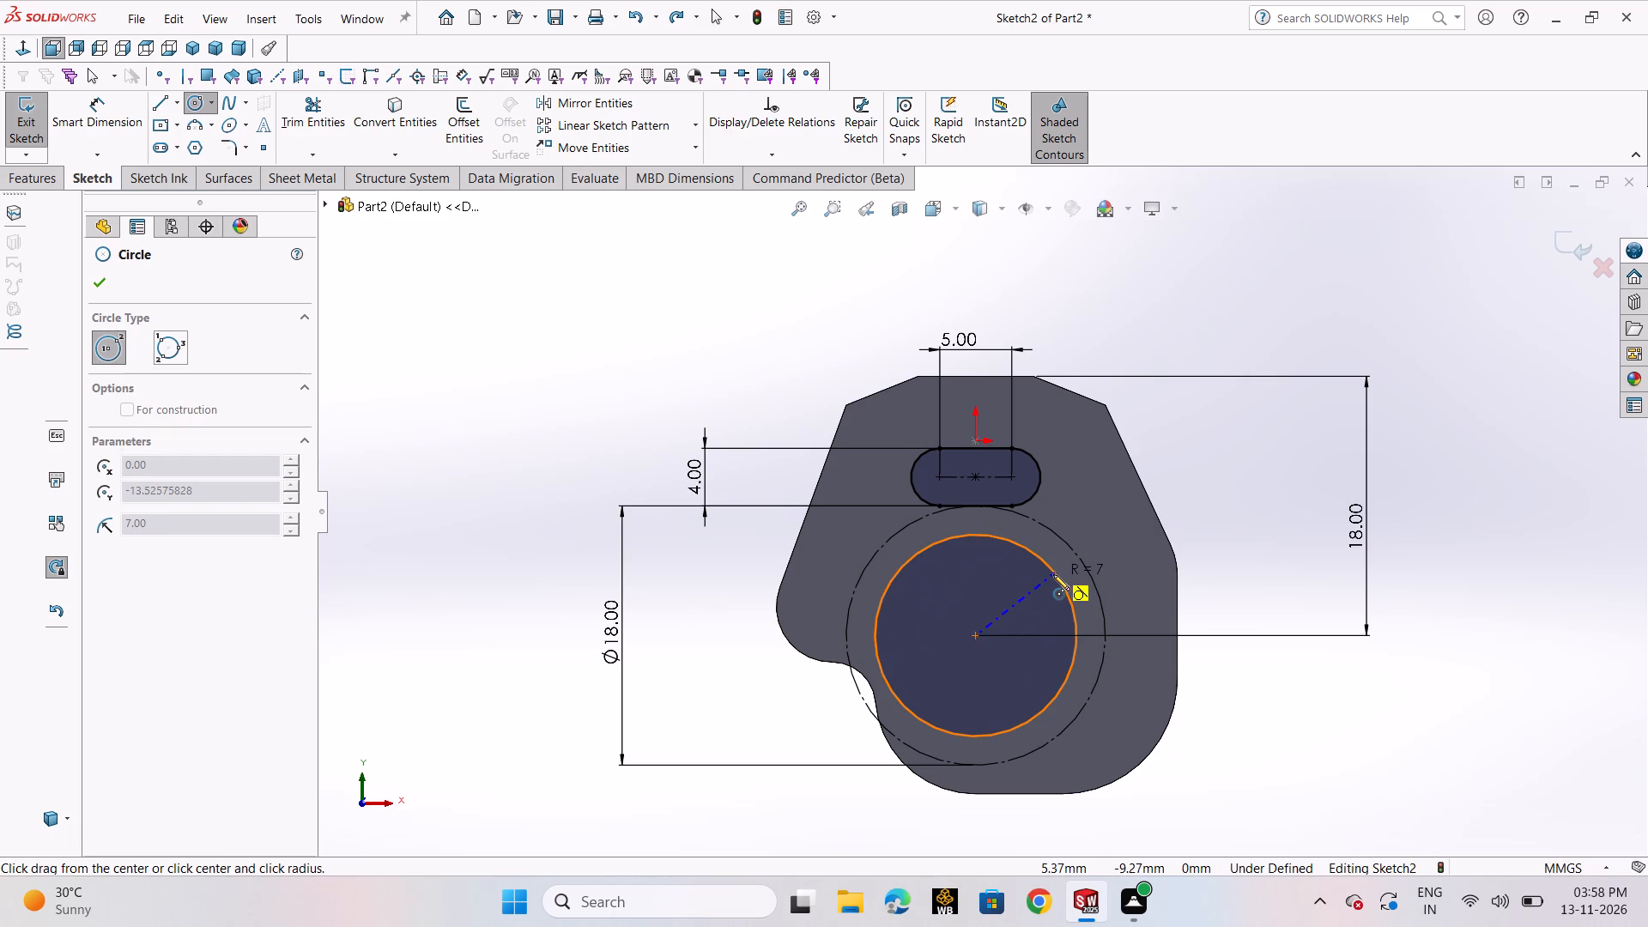
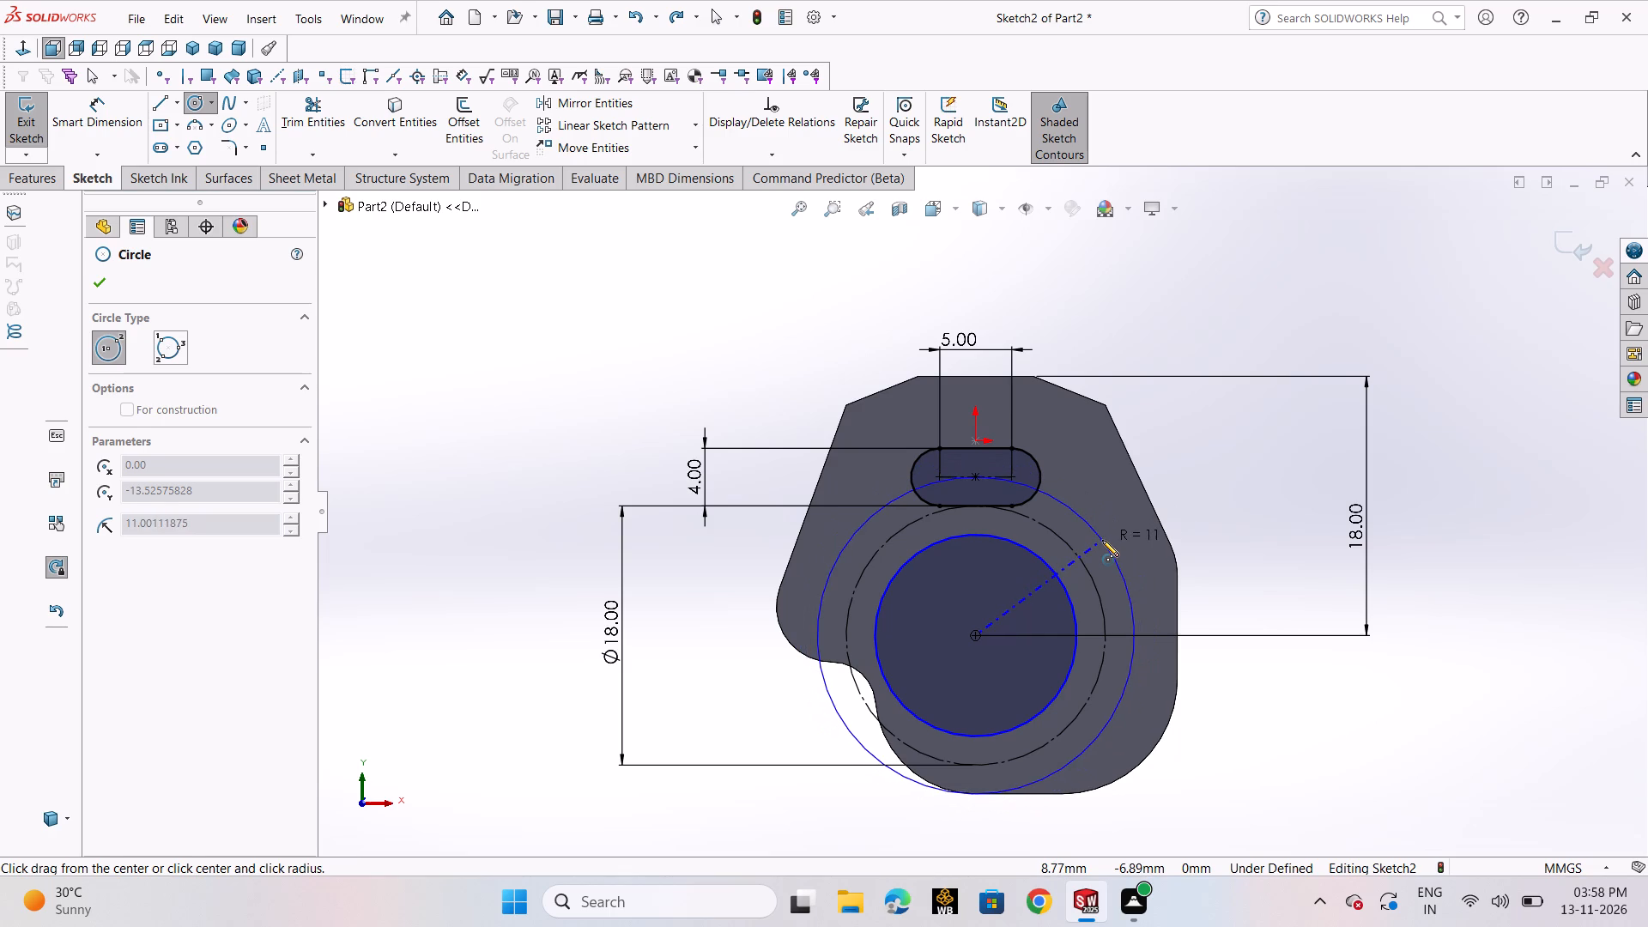
Sketch a slanted line from the large circle's centre, about 20.4 mm long at about 47°, past the part's outline.
key("Escape")
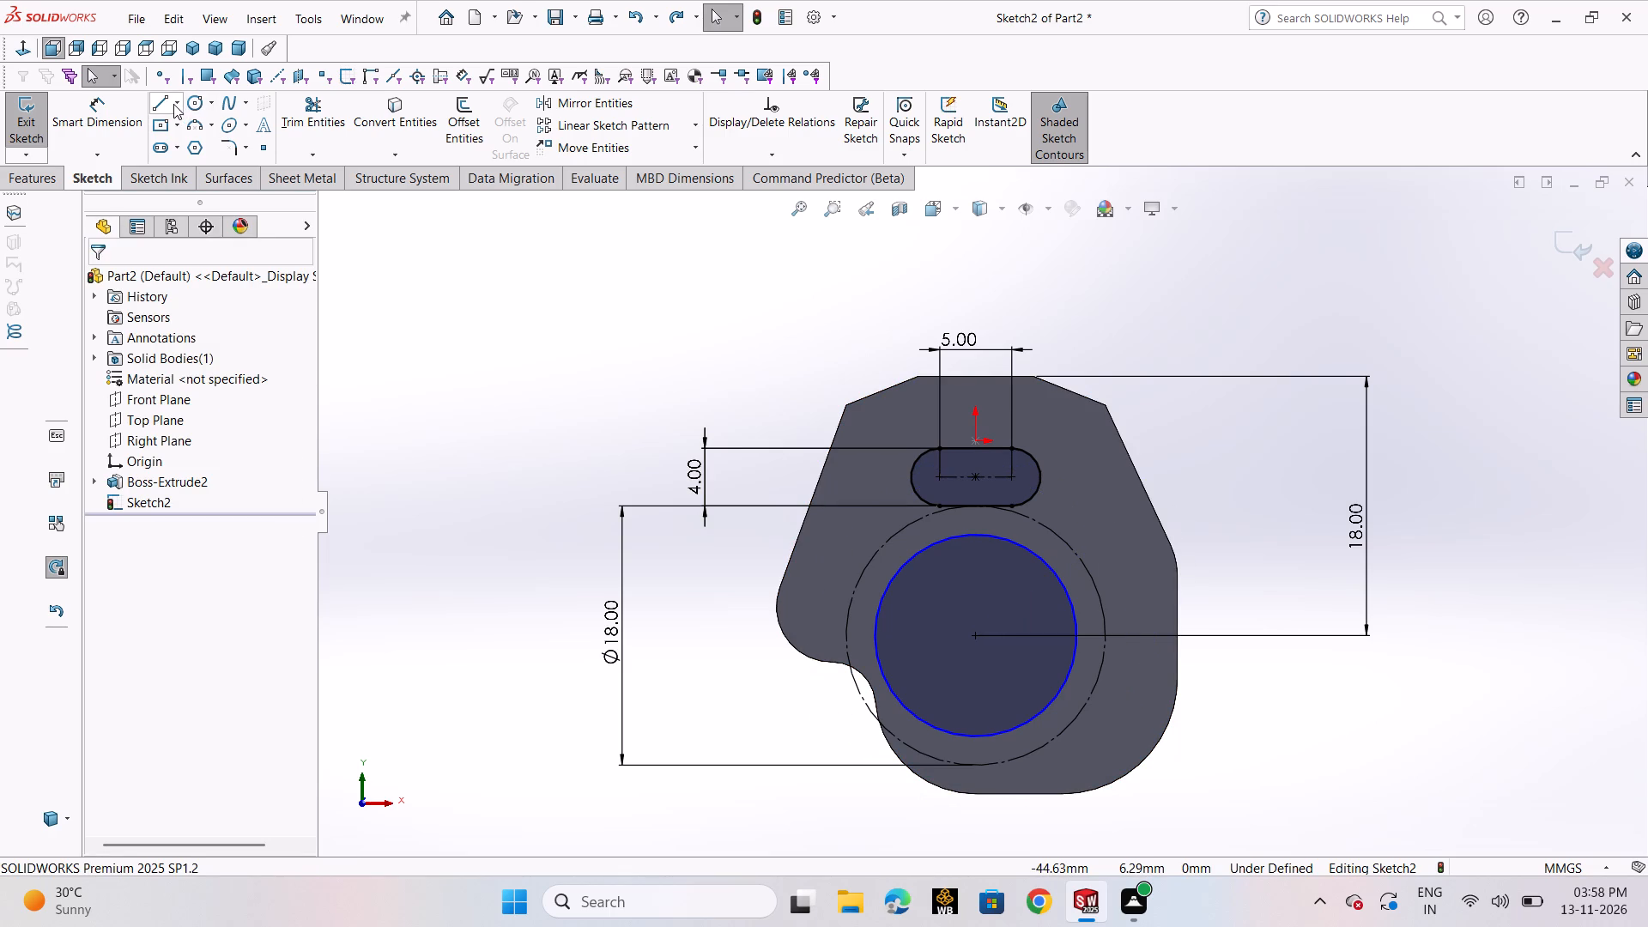
left_click(173, 104)
left_click(179, 127)
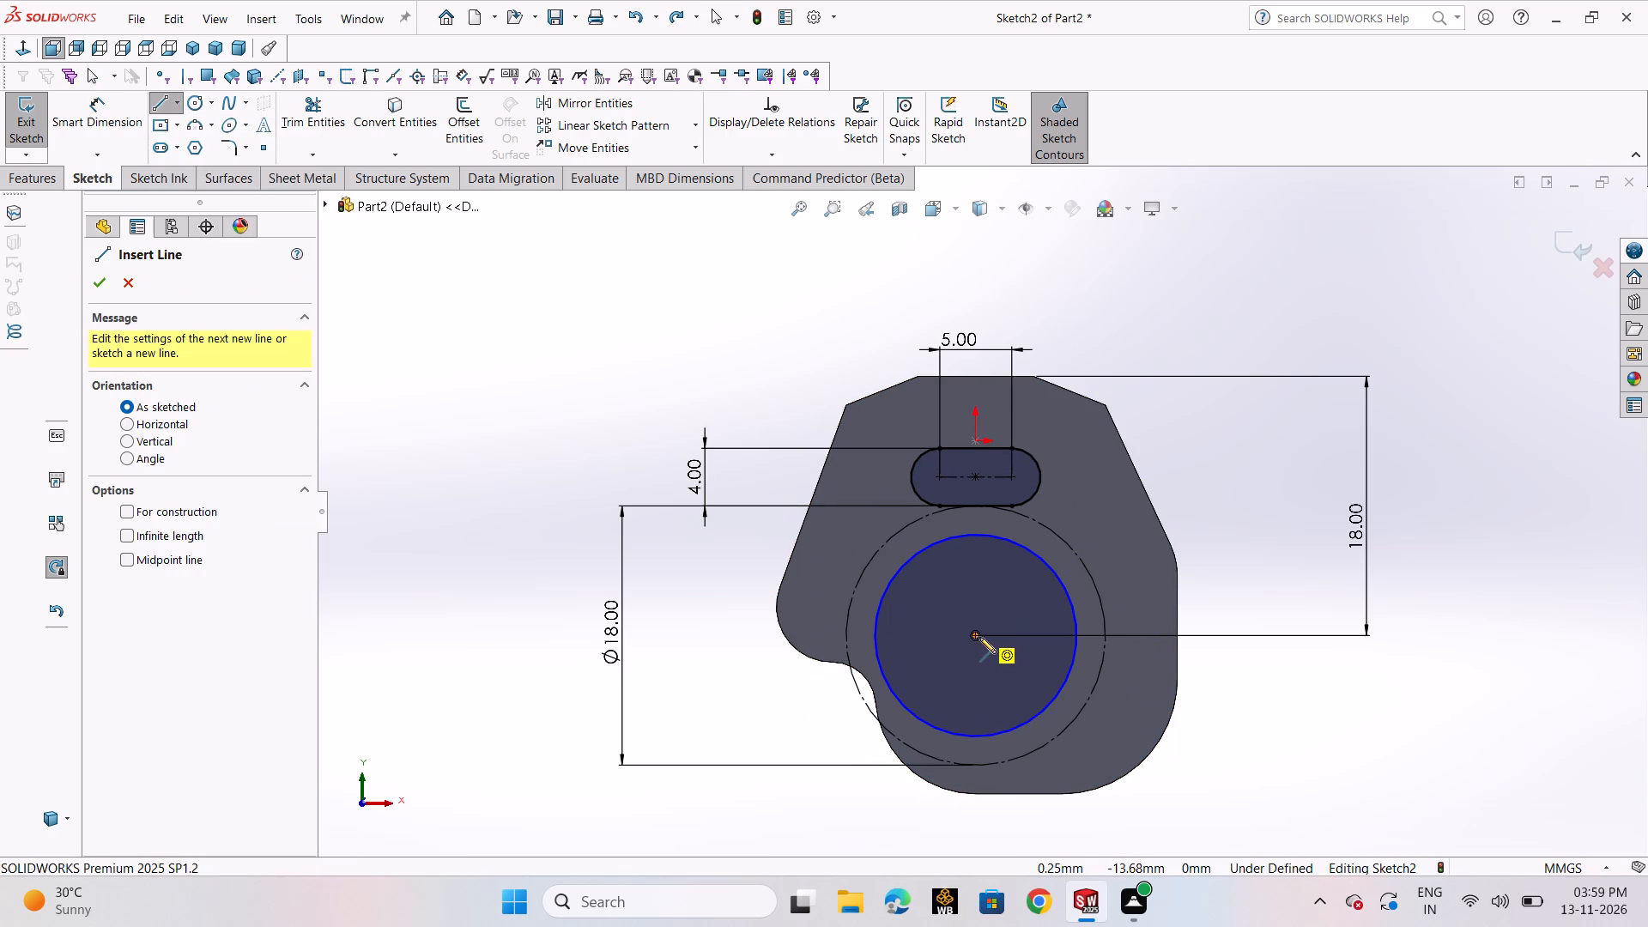
left_click(979, 636)
left_click(1178, 422)
right_click(1178, 422)
left_click(1192, 435)
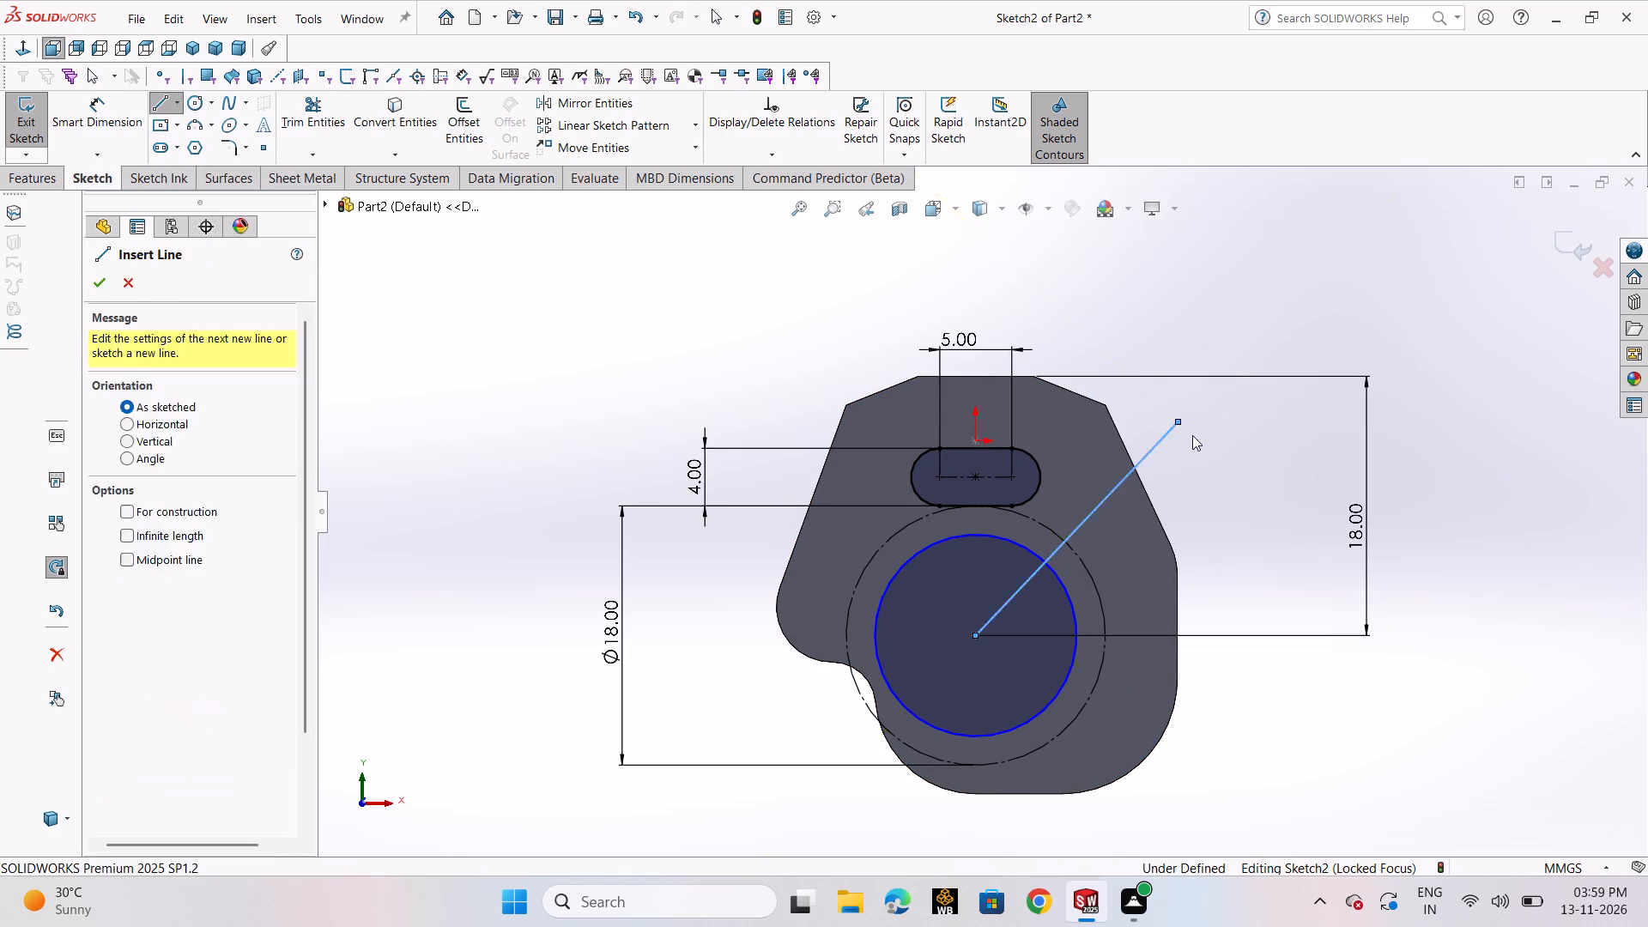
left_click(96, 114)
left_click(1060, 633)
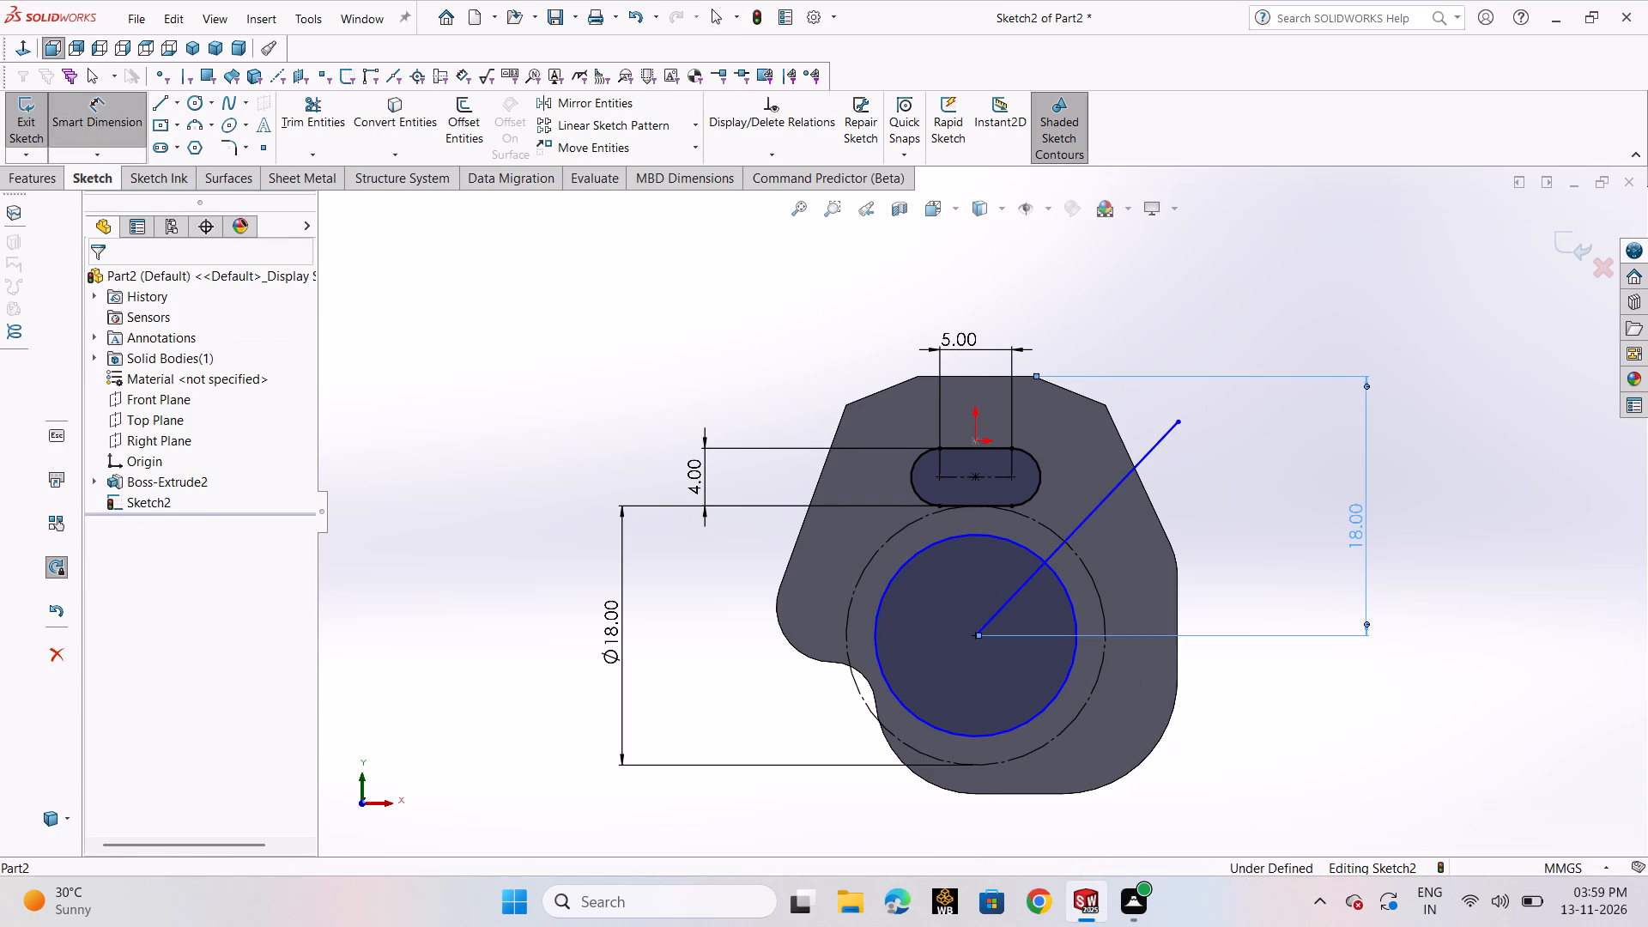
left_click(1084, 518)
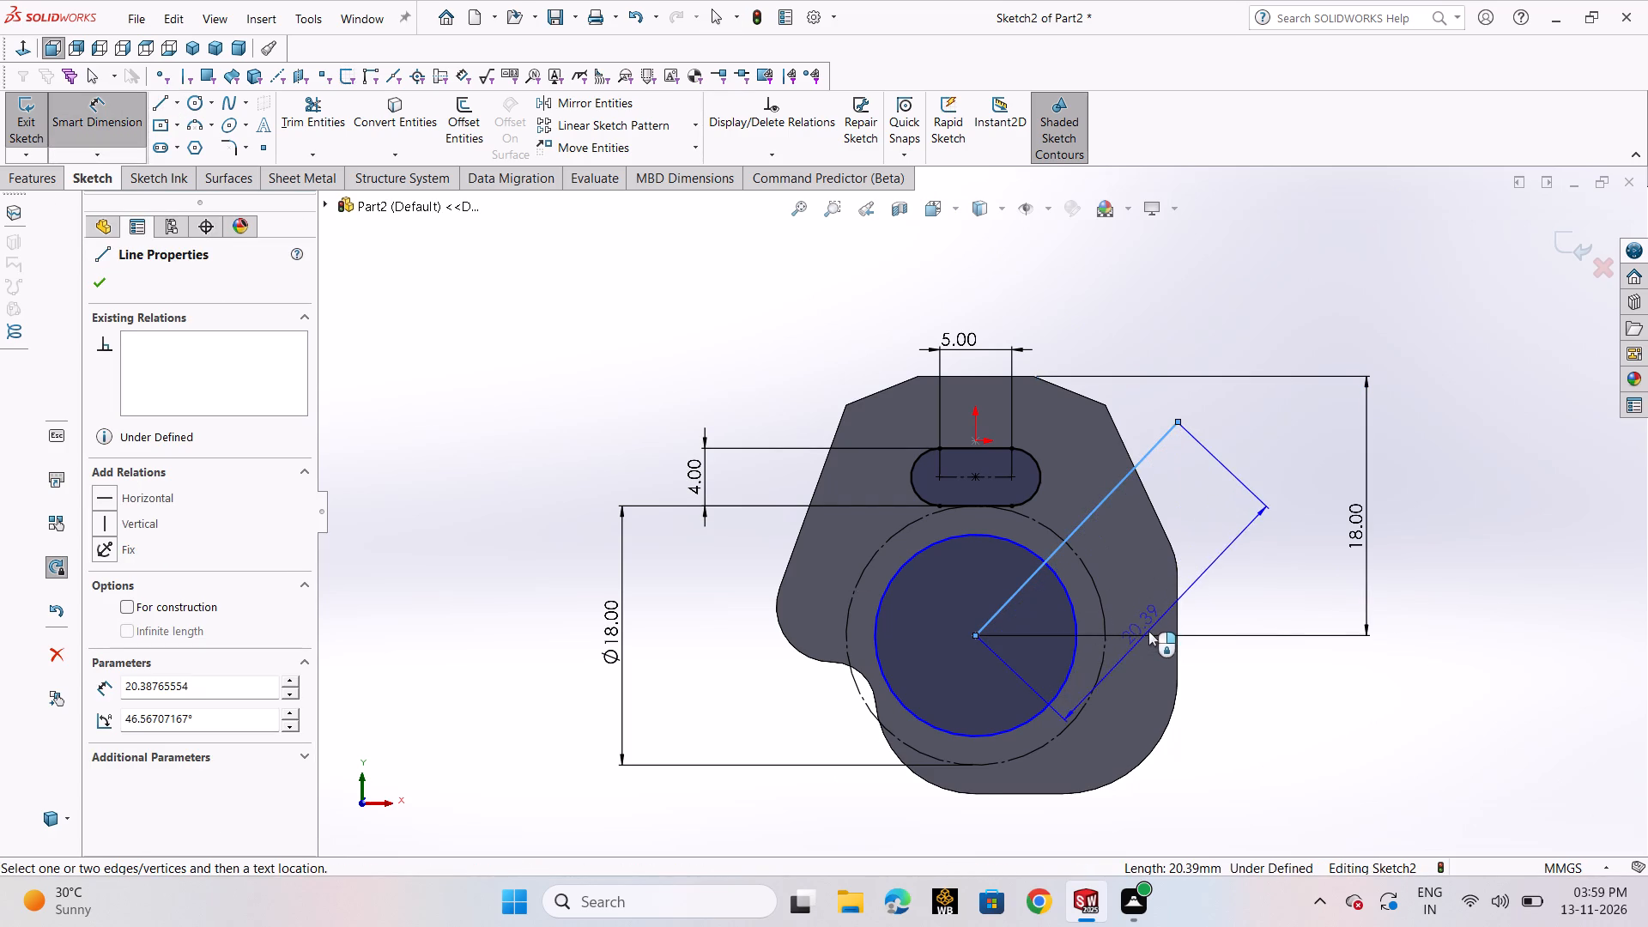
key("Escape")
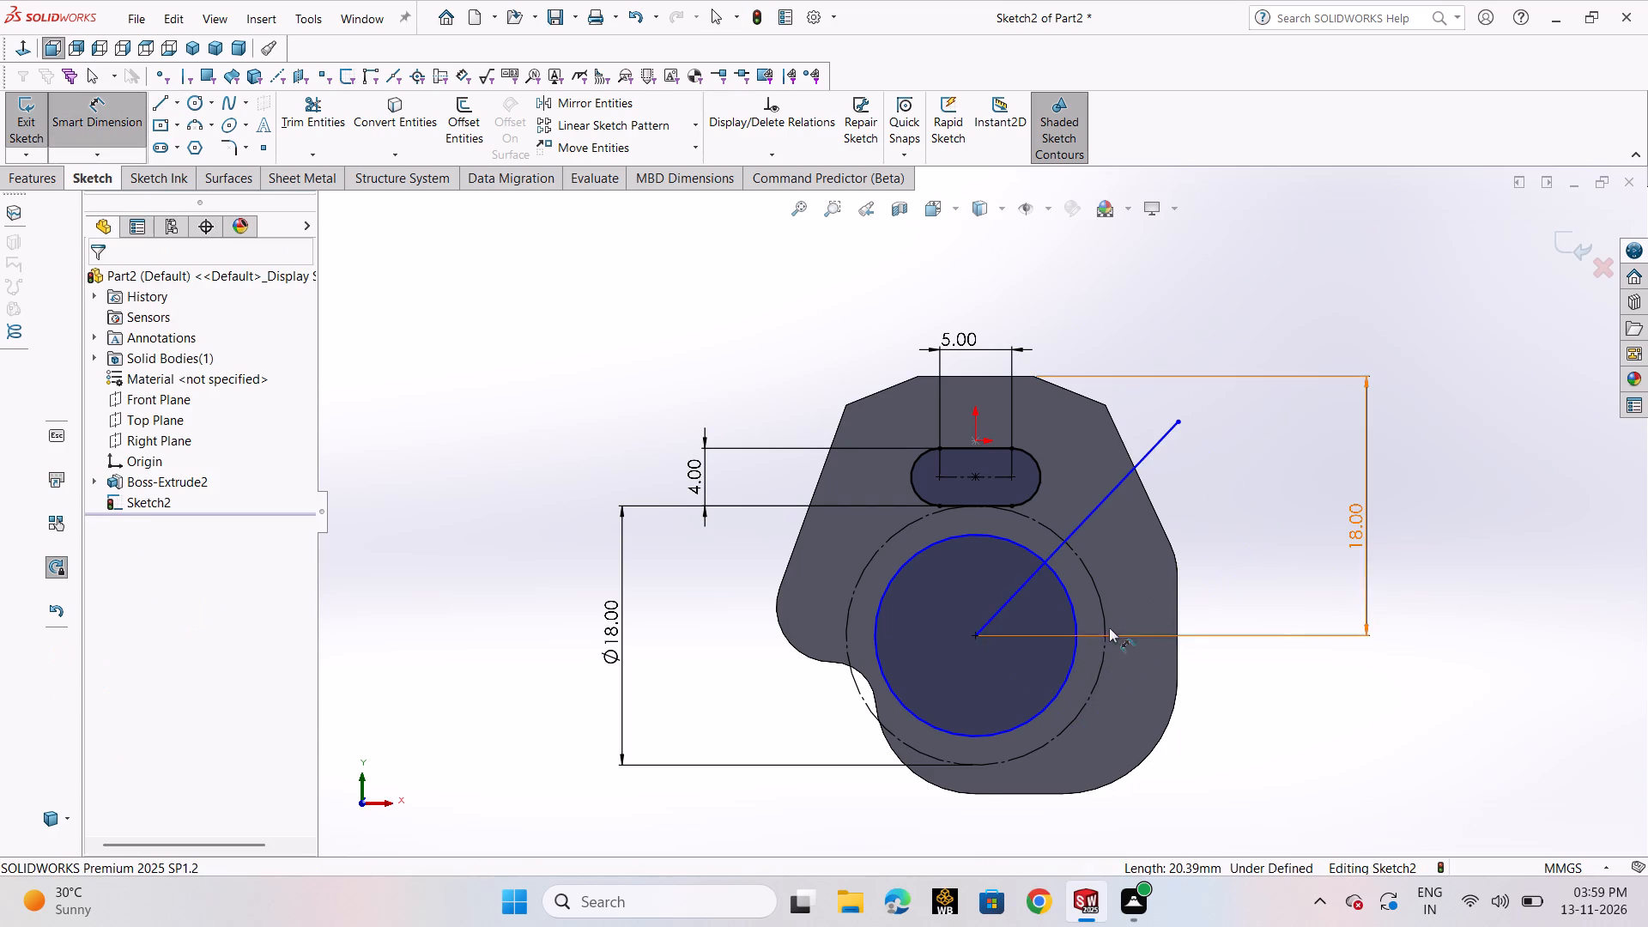
Sketch a horizontal centerline about 30 mm long from the large circle's centre, on the same side as the slanted line.
left_click(179, 108)
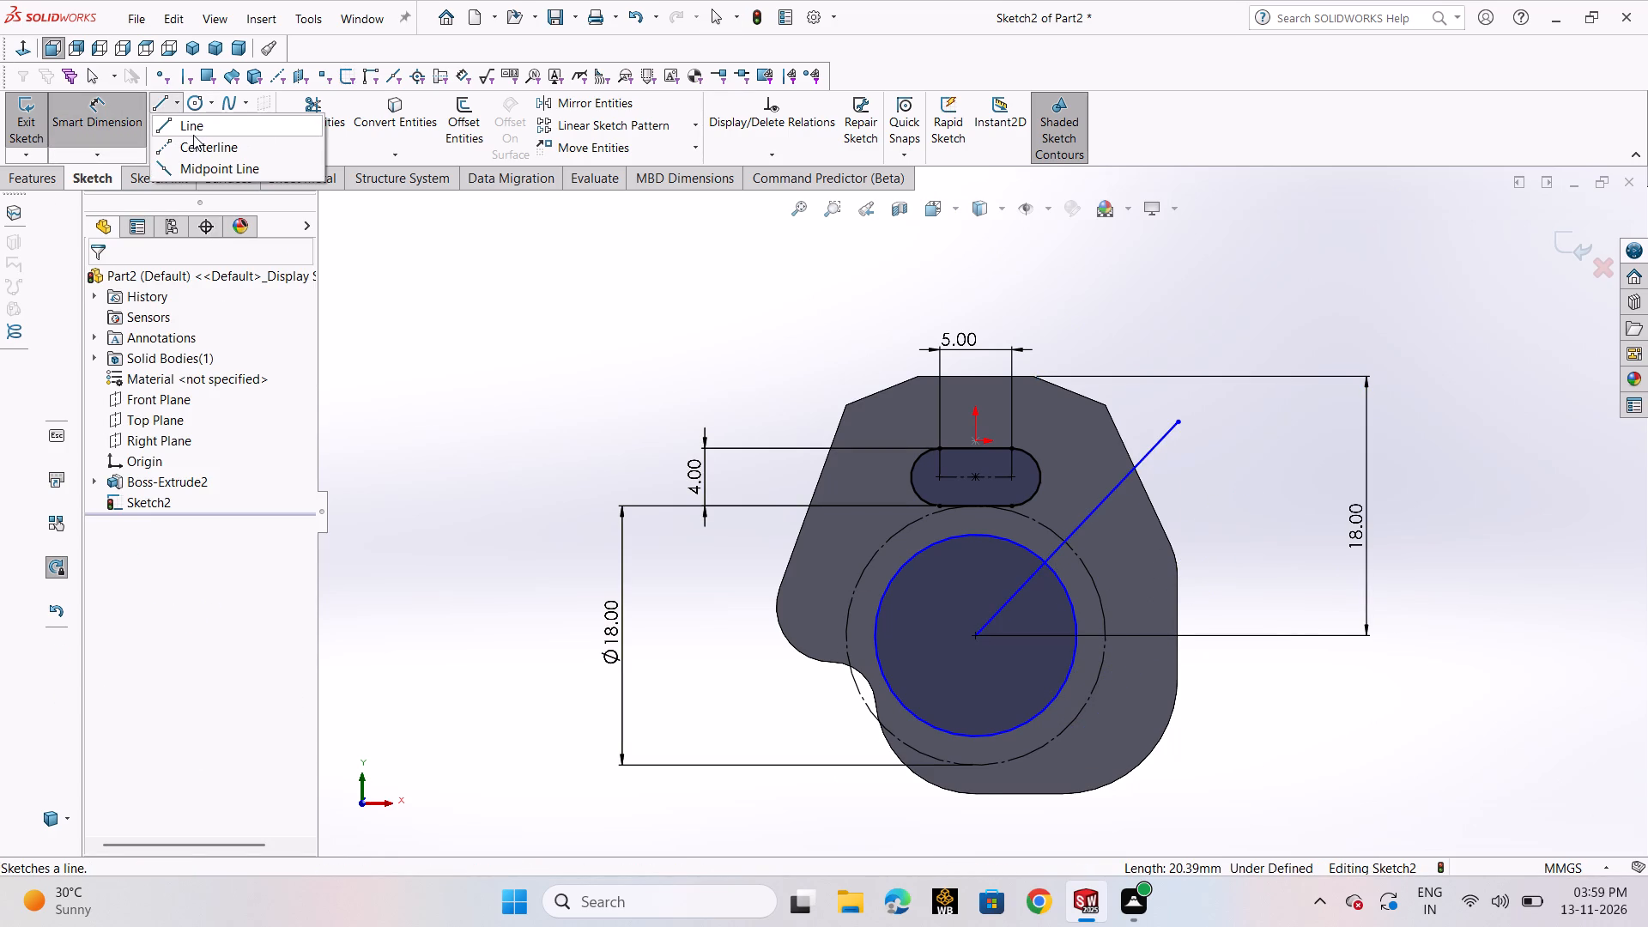
left_click(203, 151)
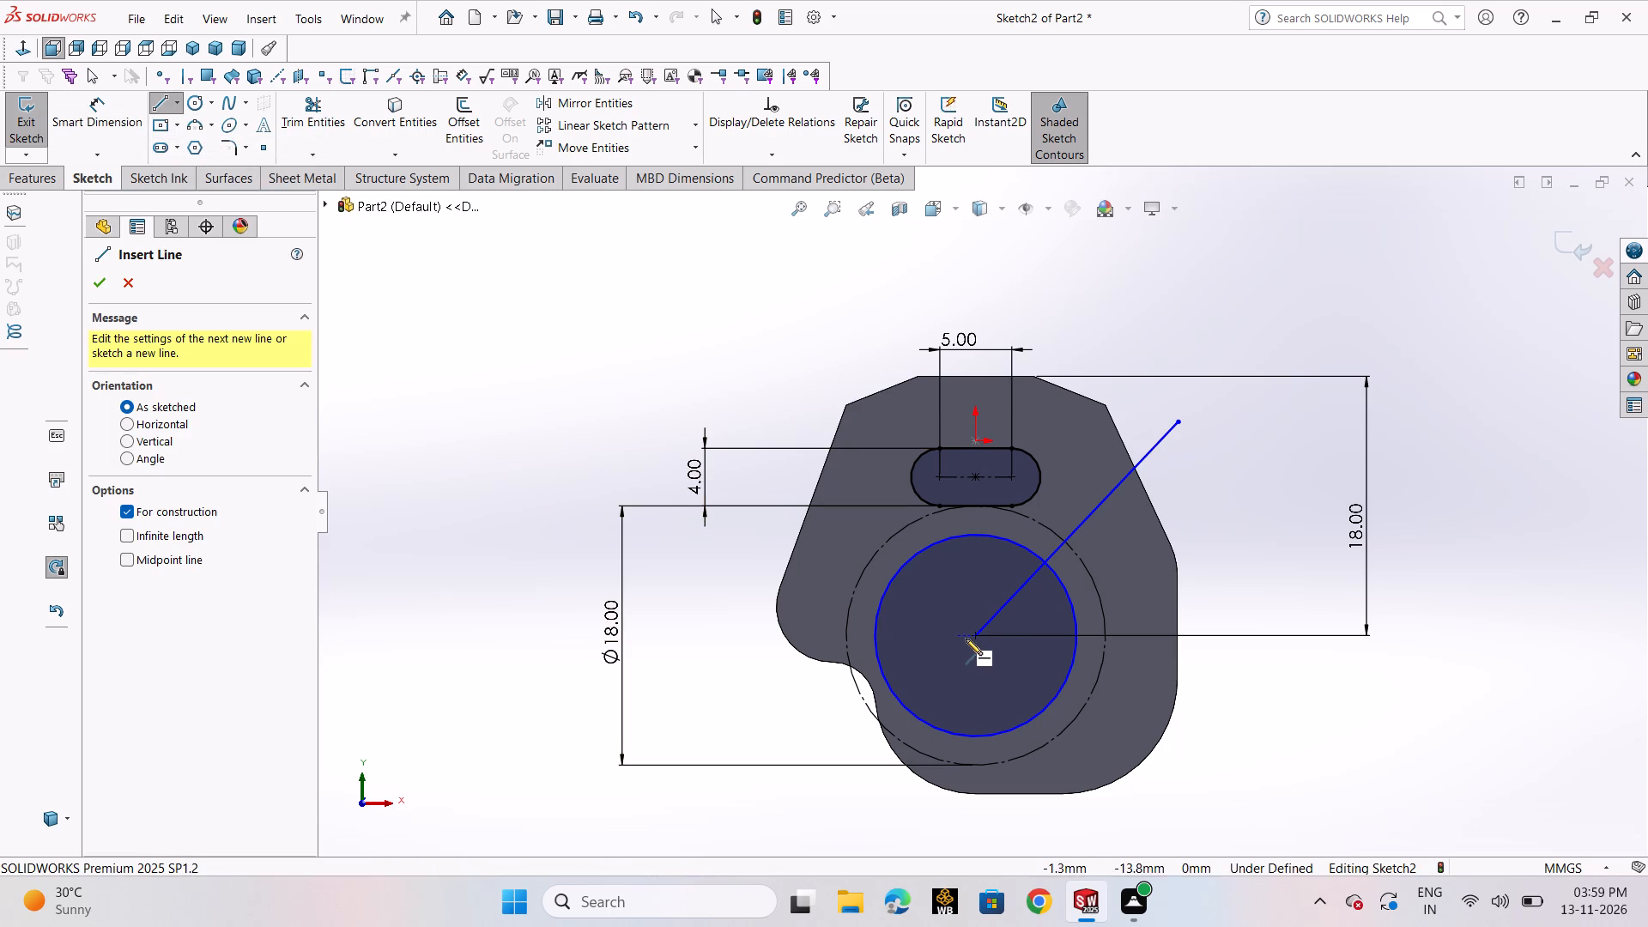
left_click(979, 635)
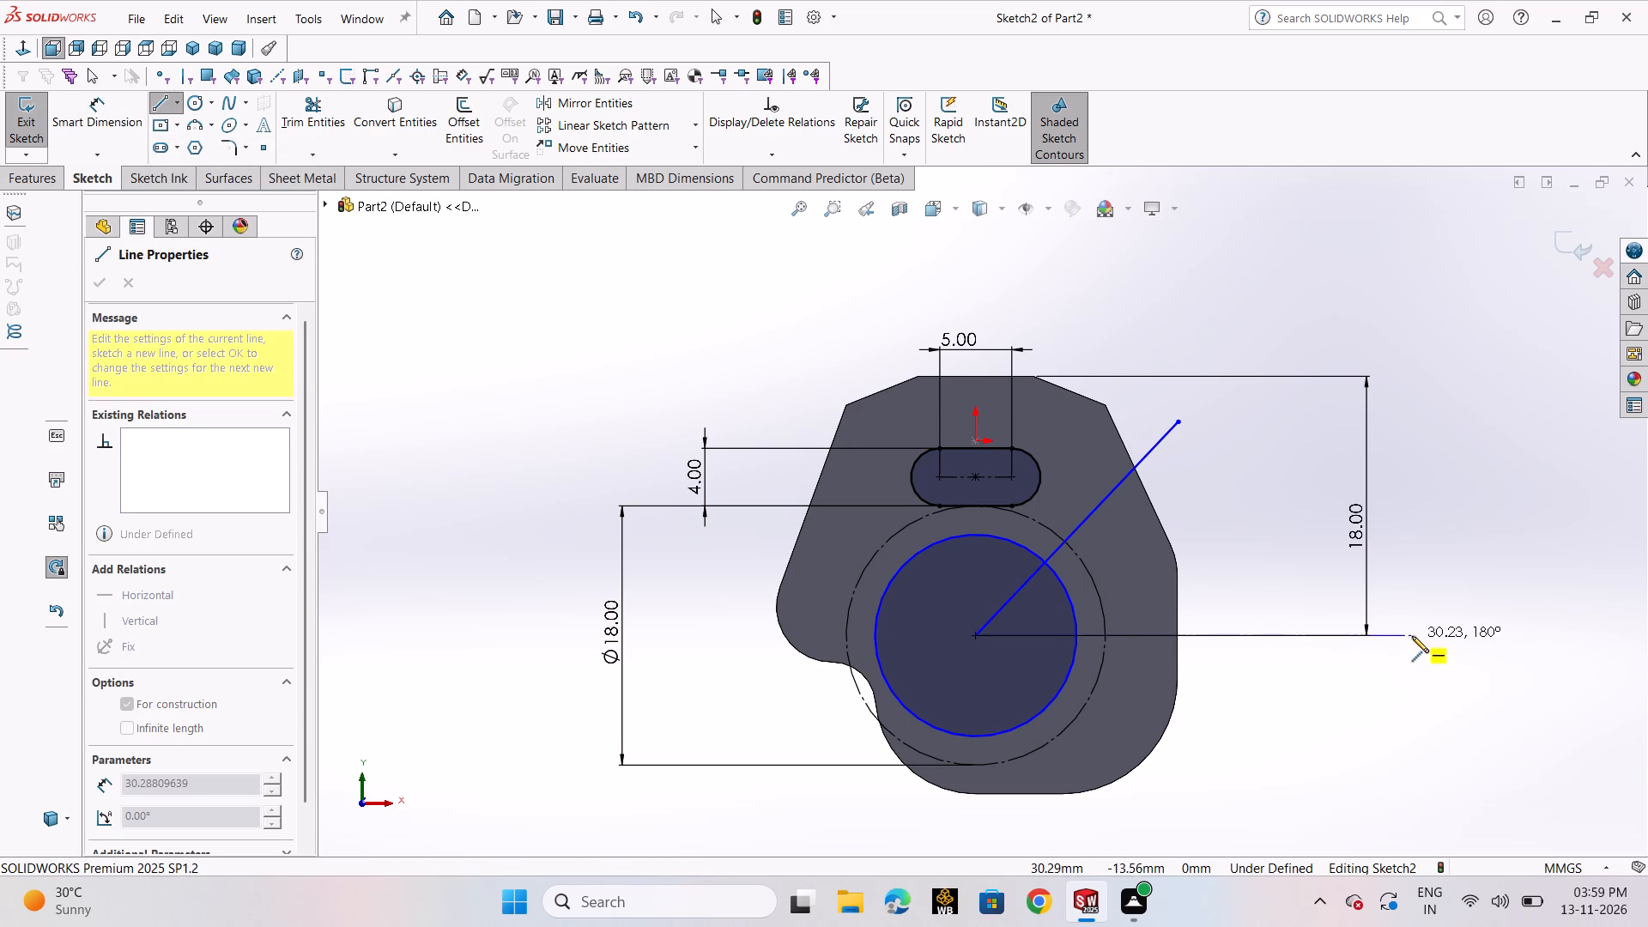
left_click(1412, 636)
right_click(1412, 636)
left_click(1455, 647)
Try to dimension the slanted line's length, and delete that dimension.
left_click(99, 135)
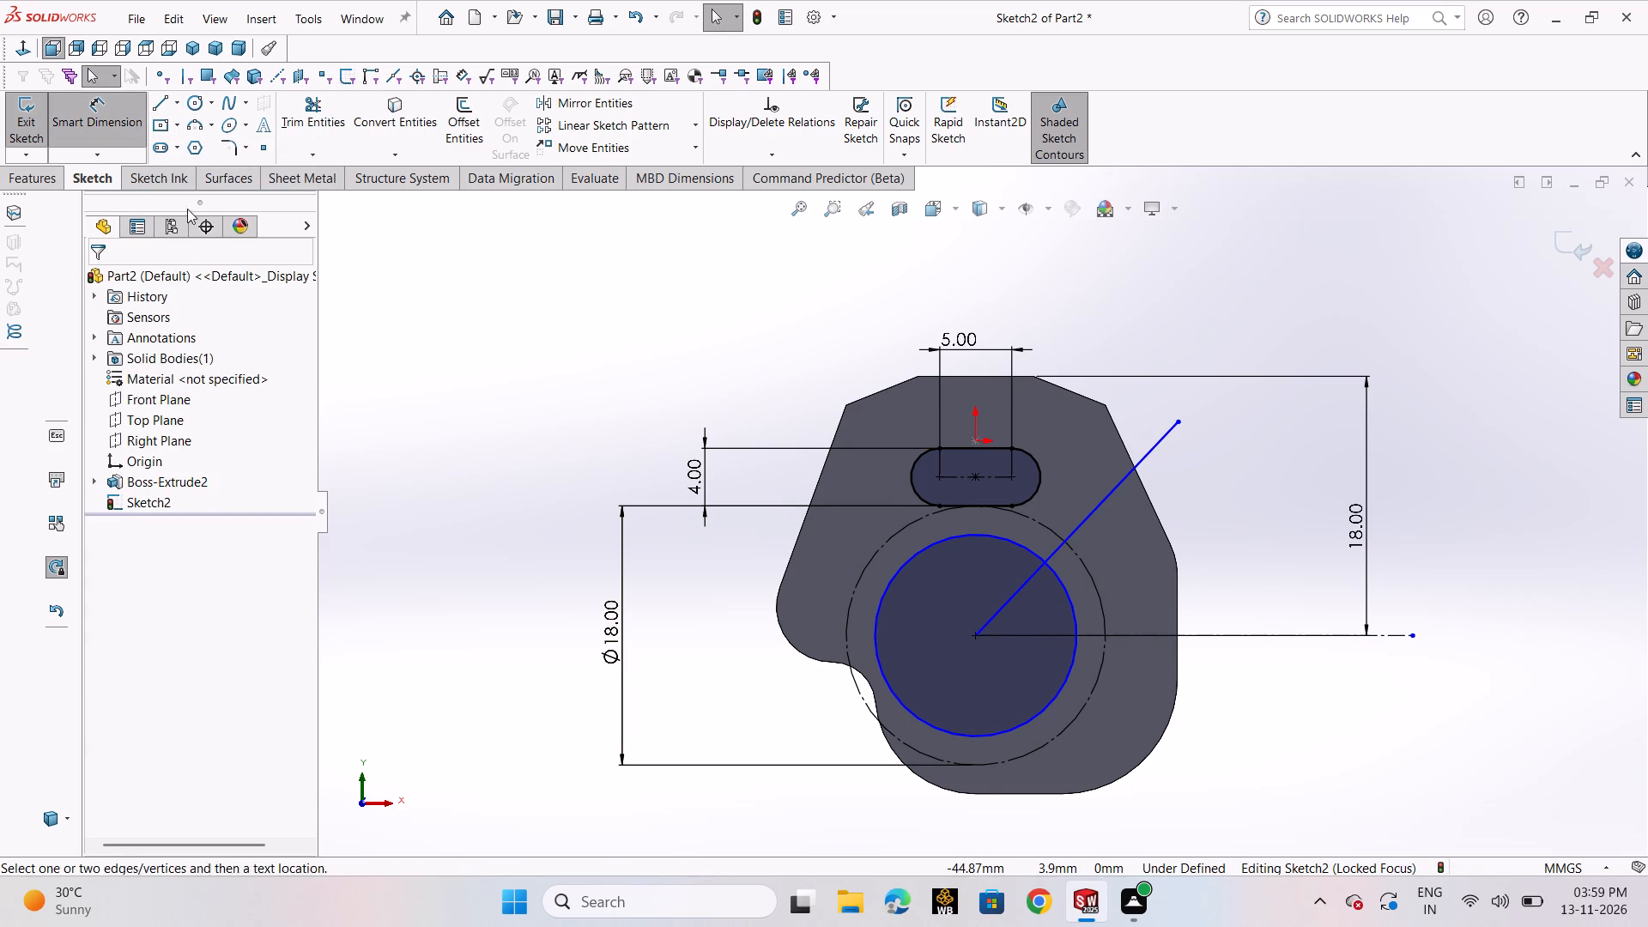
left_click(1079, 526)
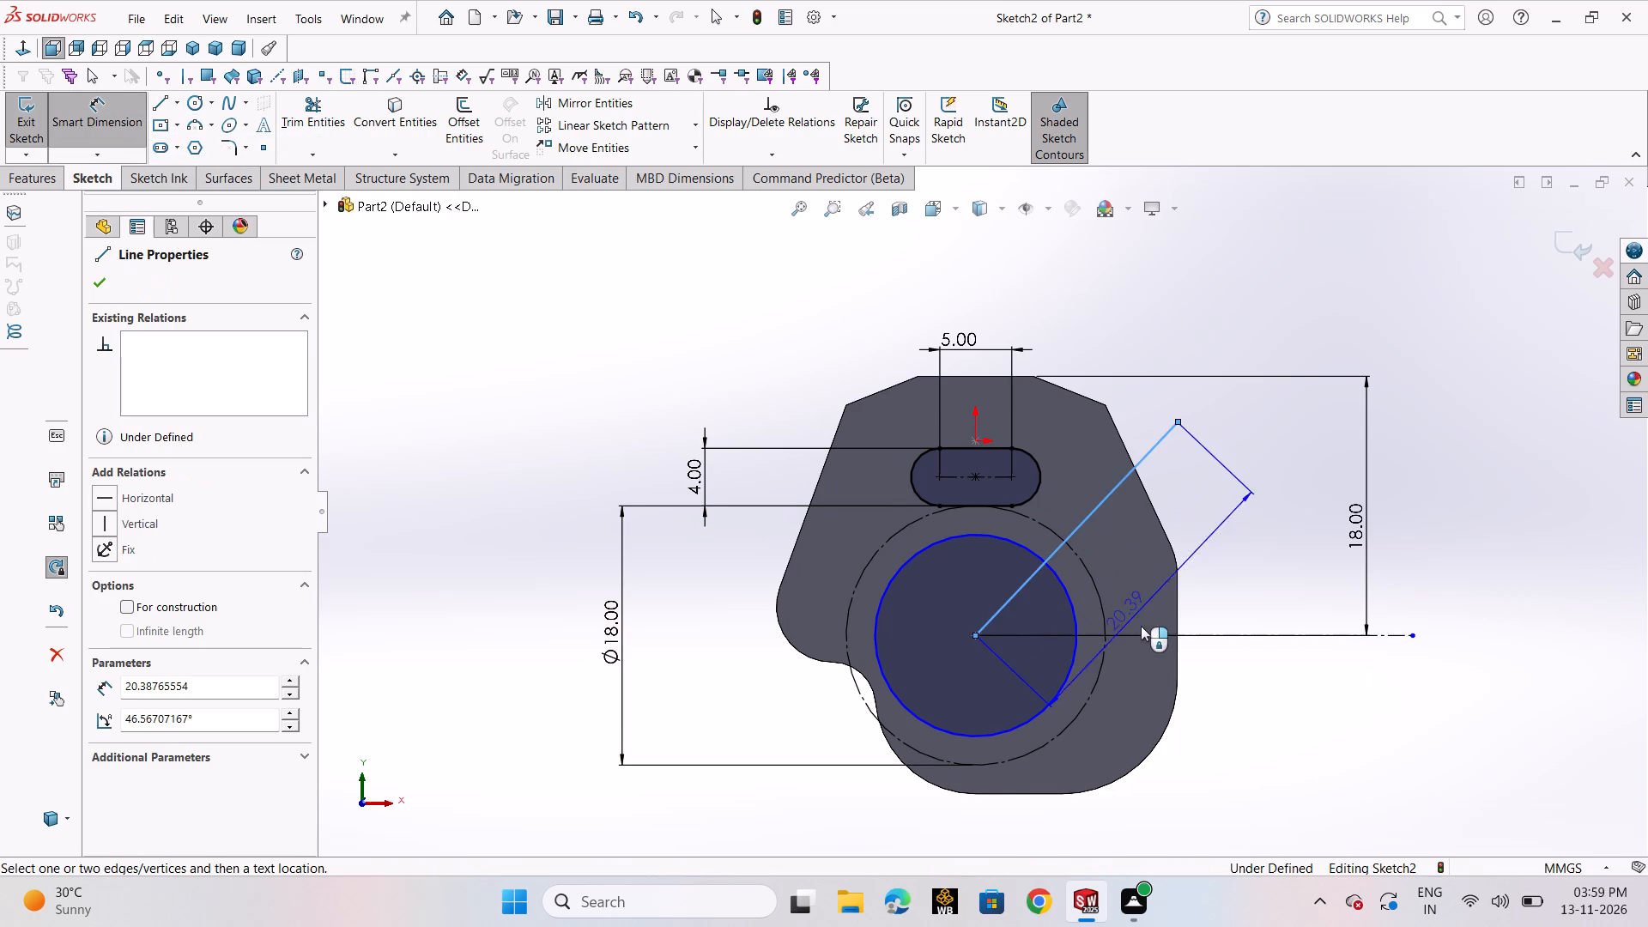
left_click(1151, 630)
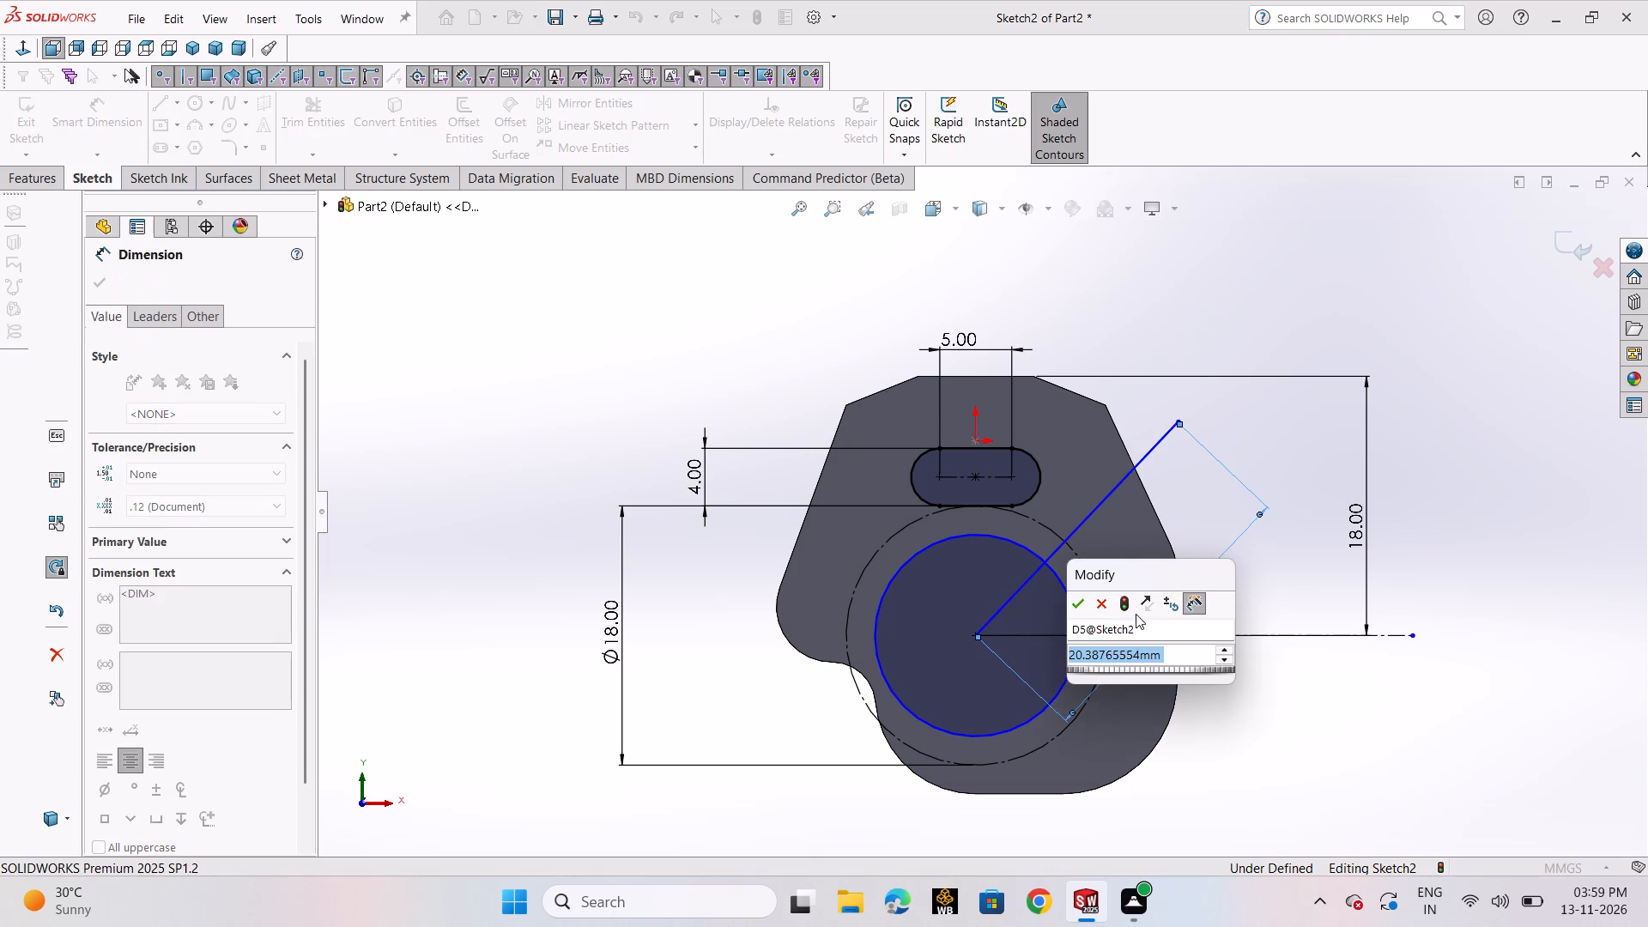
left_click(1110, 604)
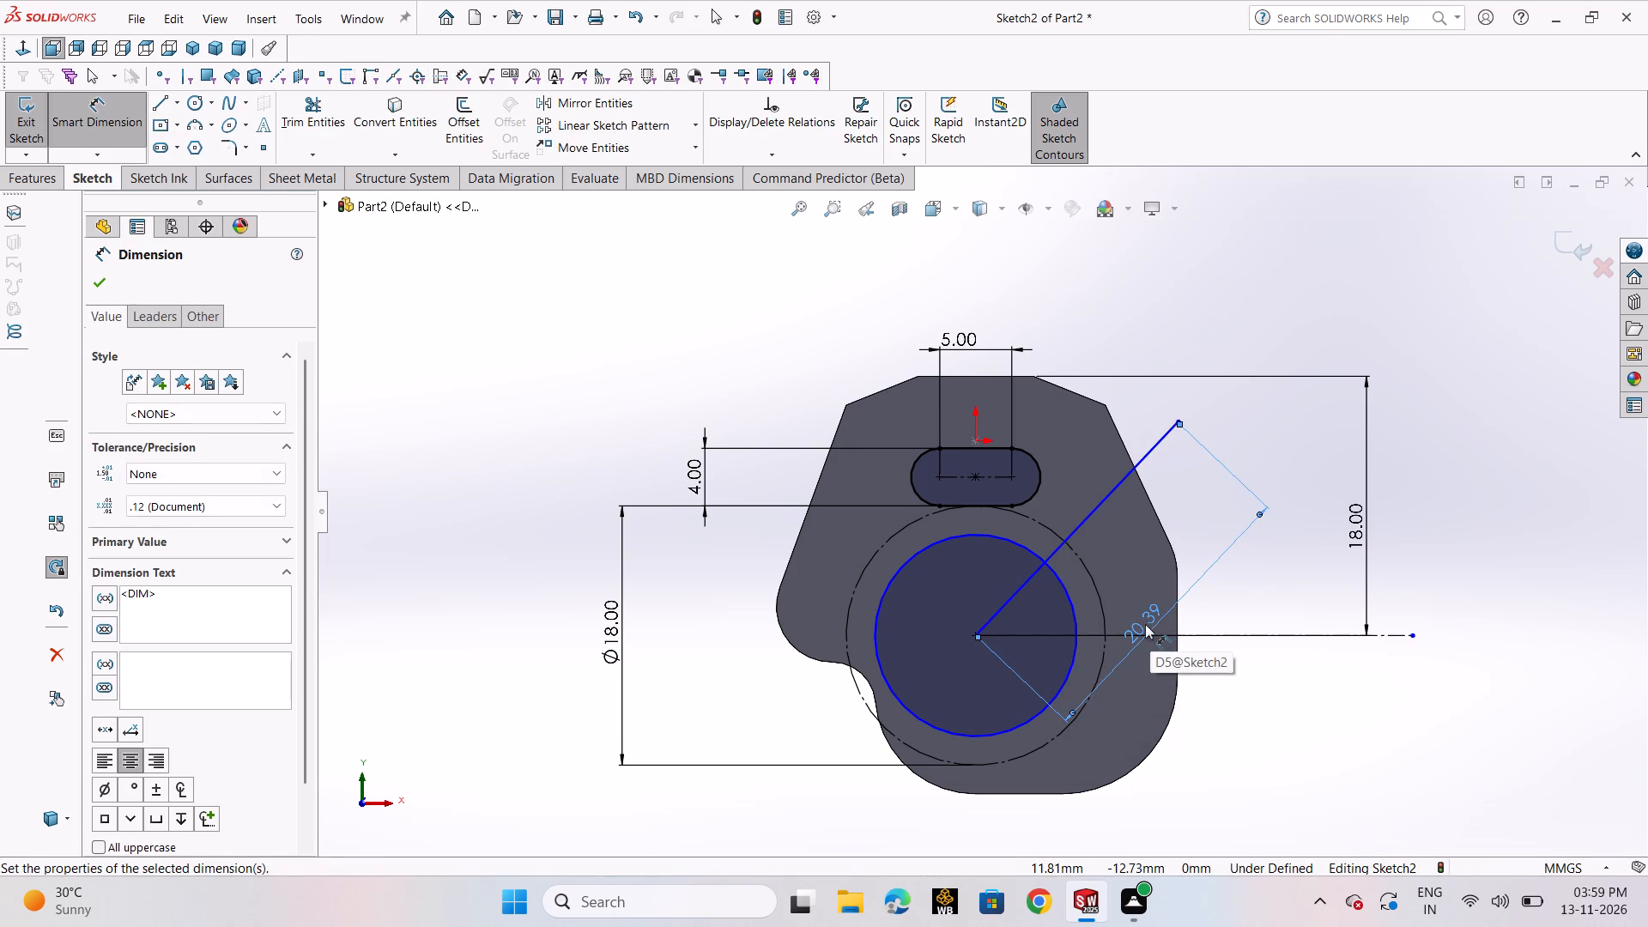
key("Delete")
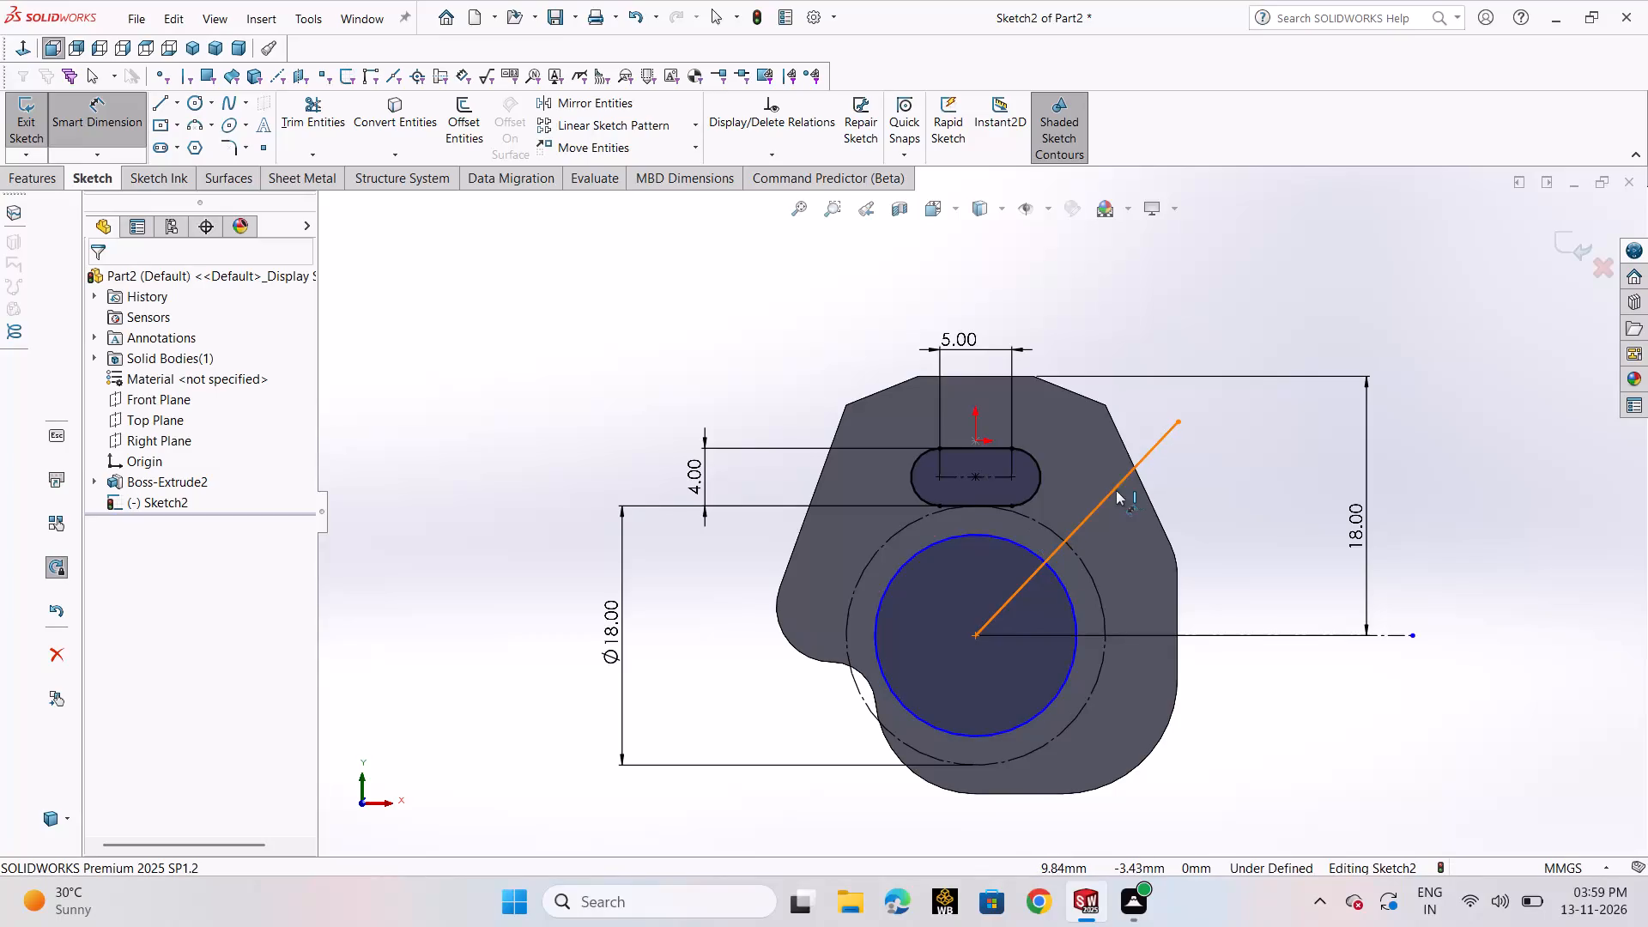
Dimension the angle between the slanted line and the horizontal centerline.
left_click(1110, 489)
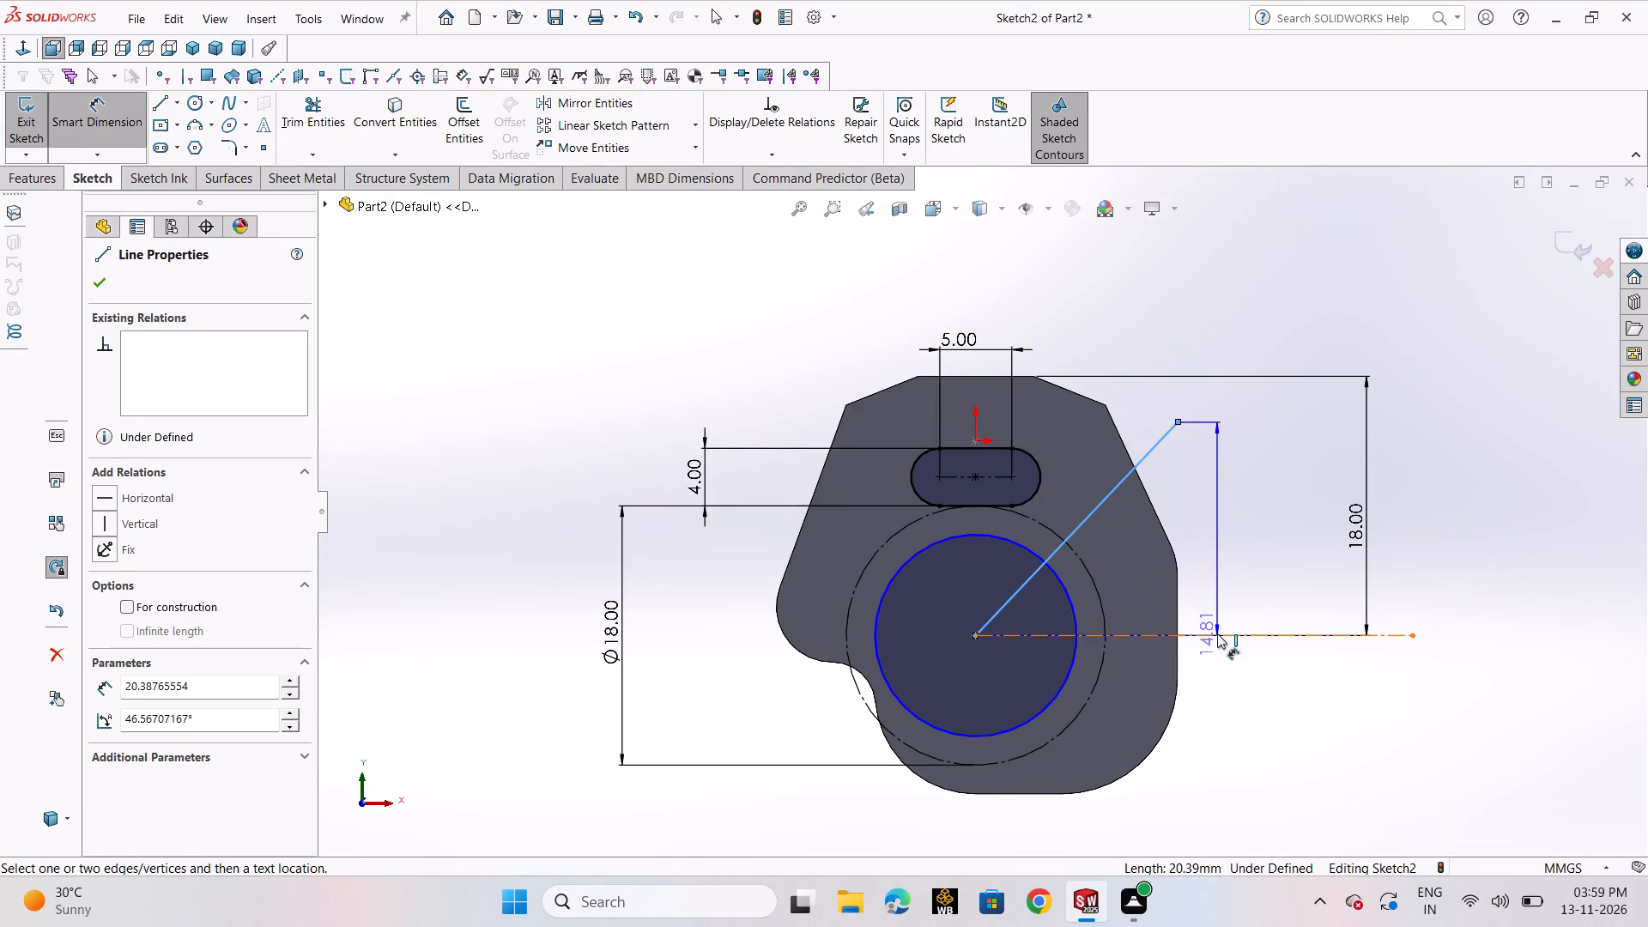
left_click(1217, 633)
left_click(1238, 579)
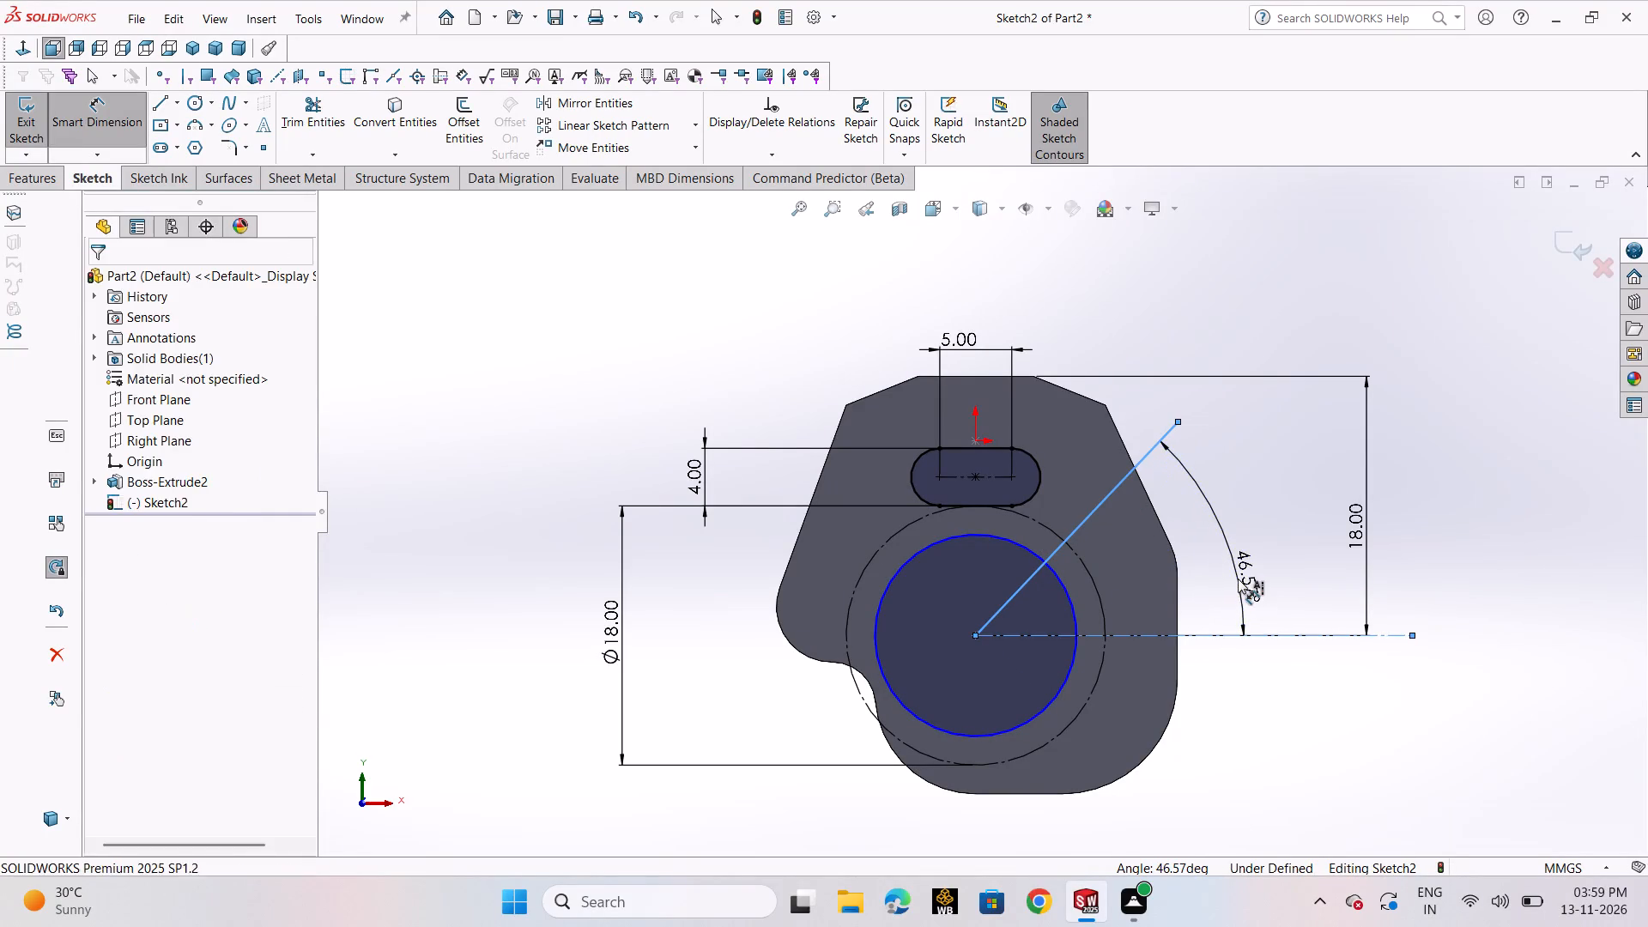
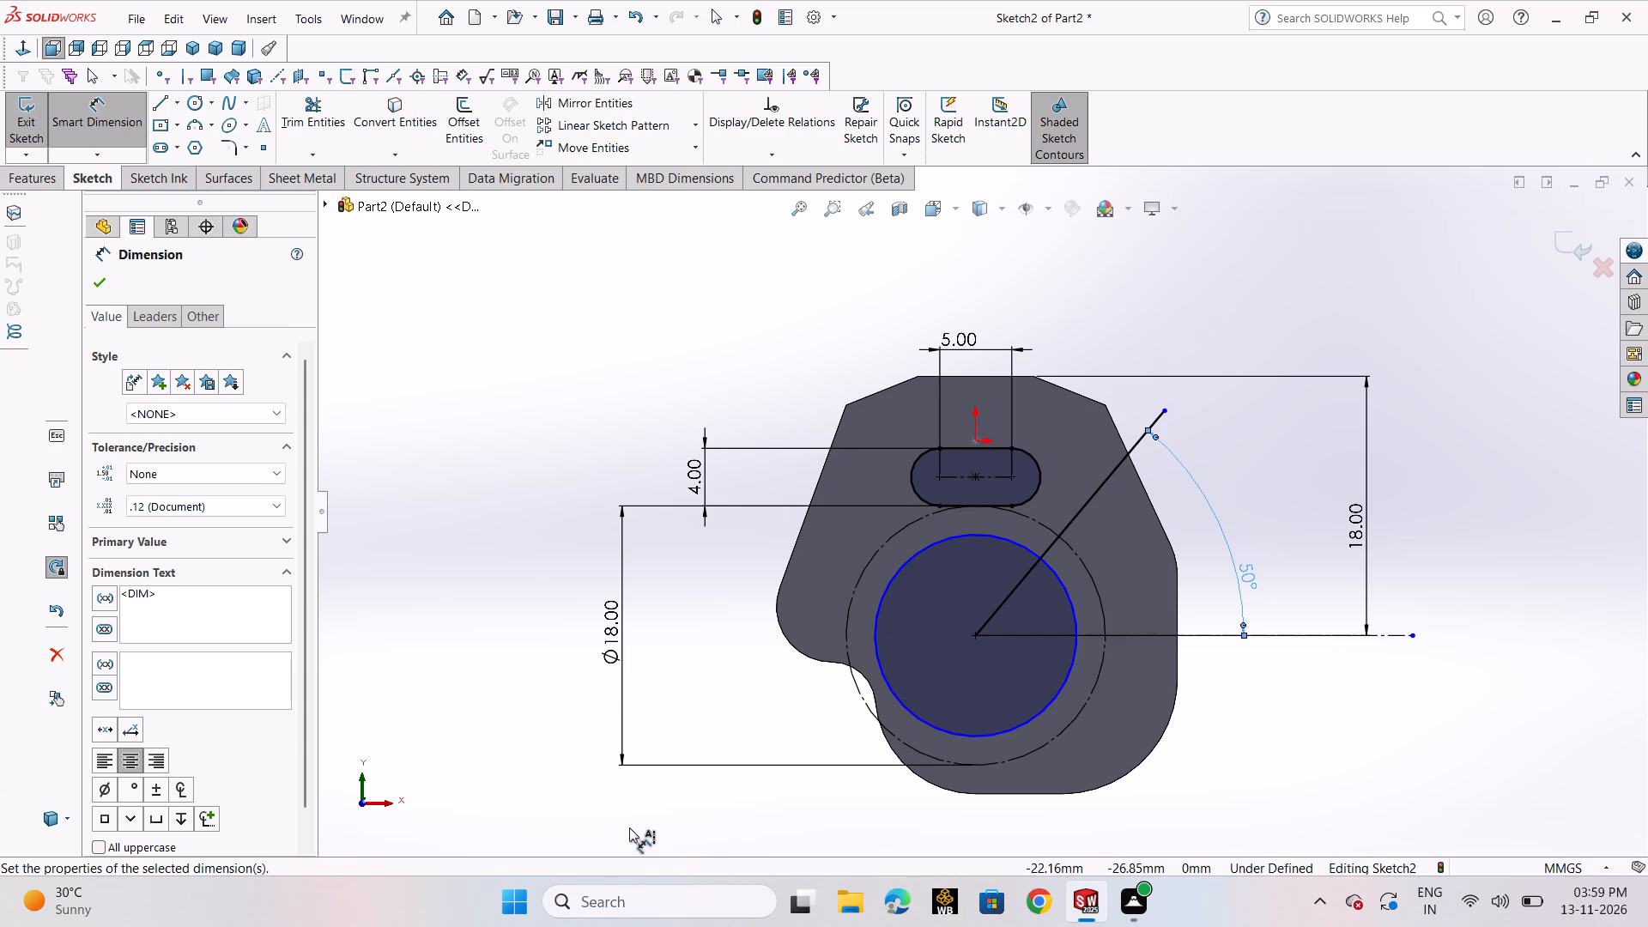
Trim away the portion of the slanted line that lies inside the inner solid circle.
left_click(318, 115)
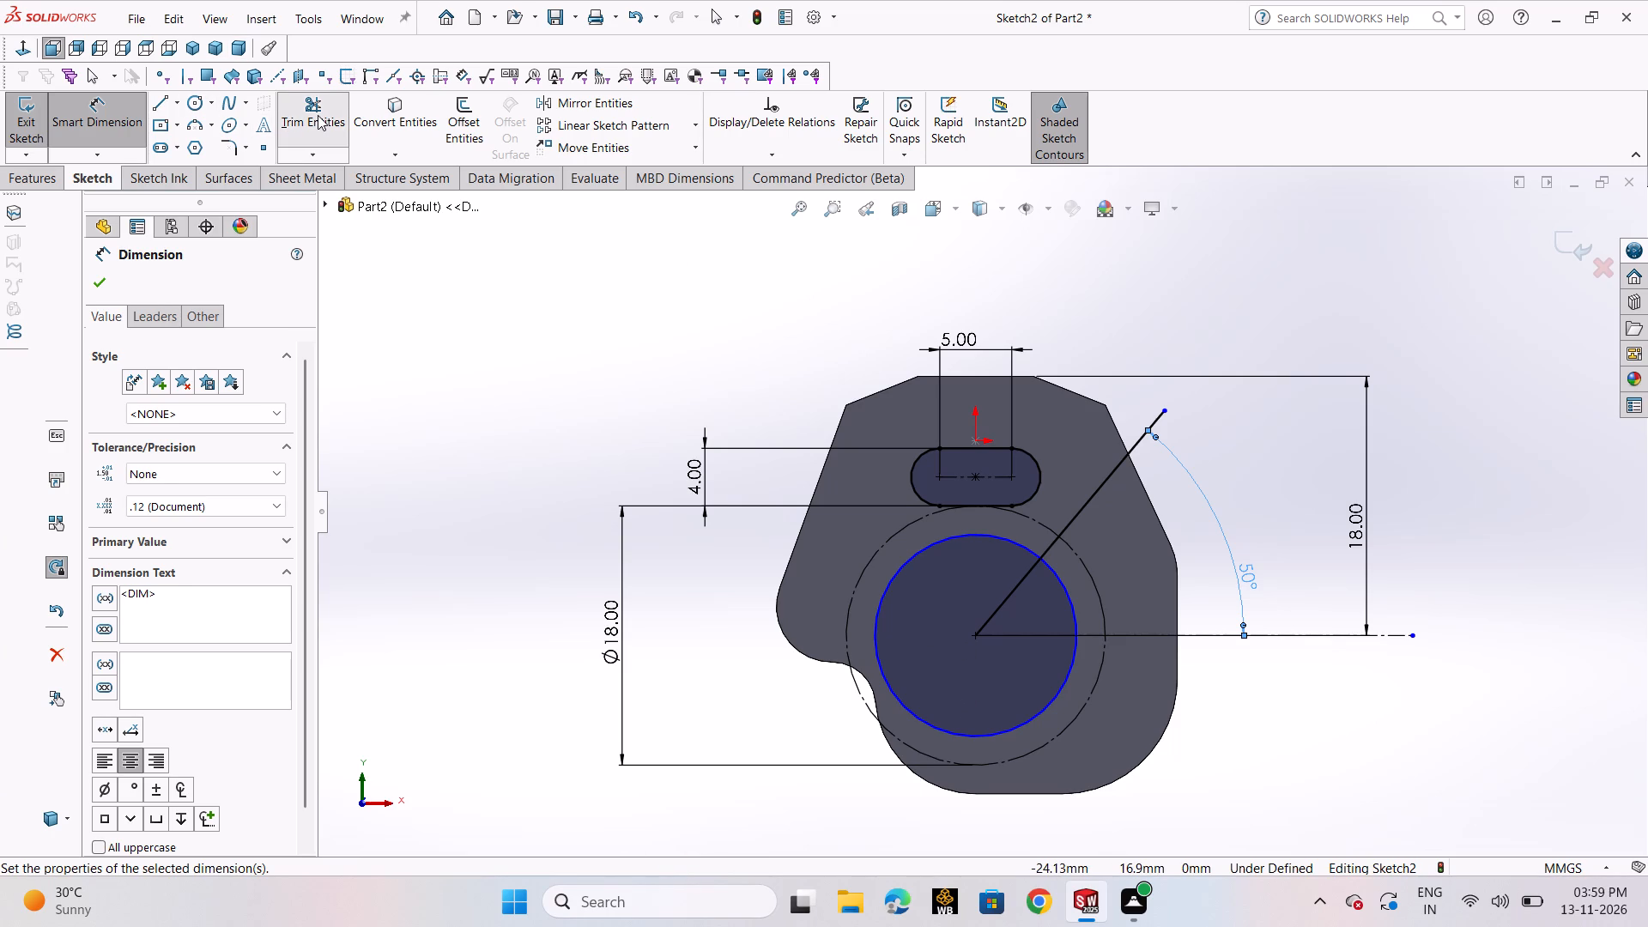
left_click_drag(995, 570, 1021, 598)
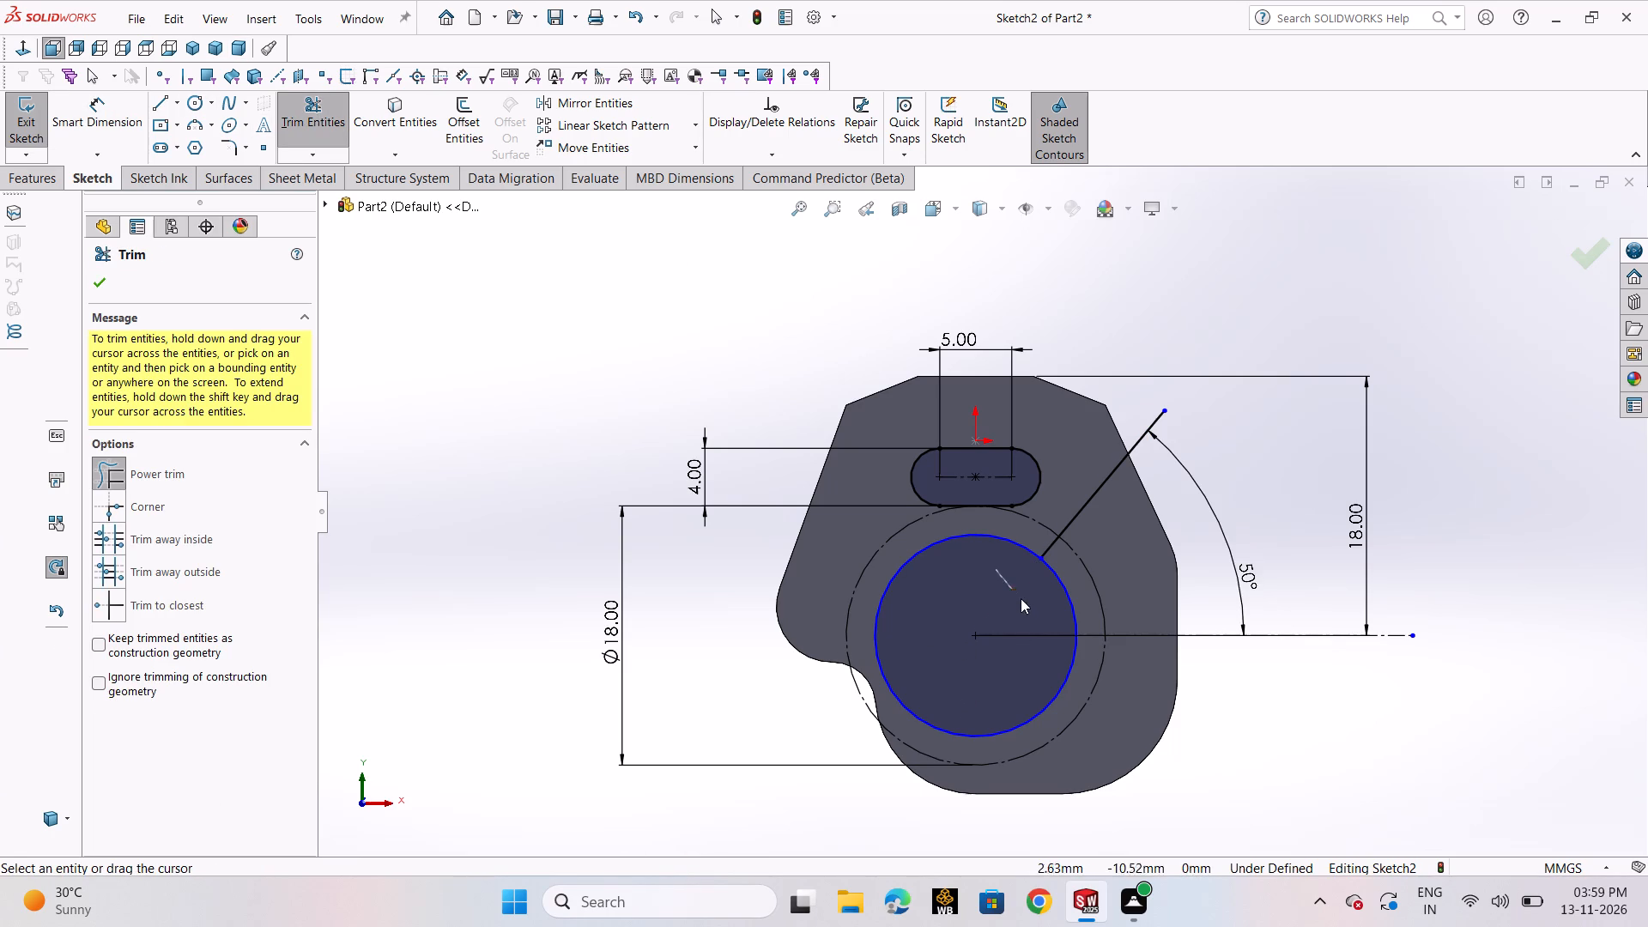
left_click_drag(1021, 598, 1028, 609)
left_click(104, 287)
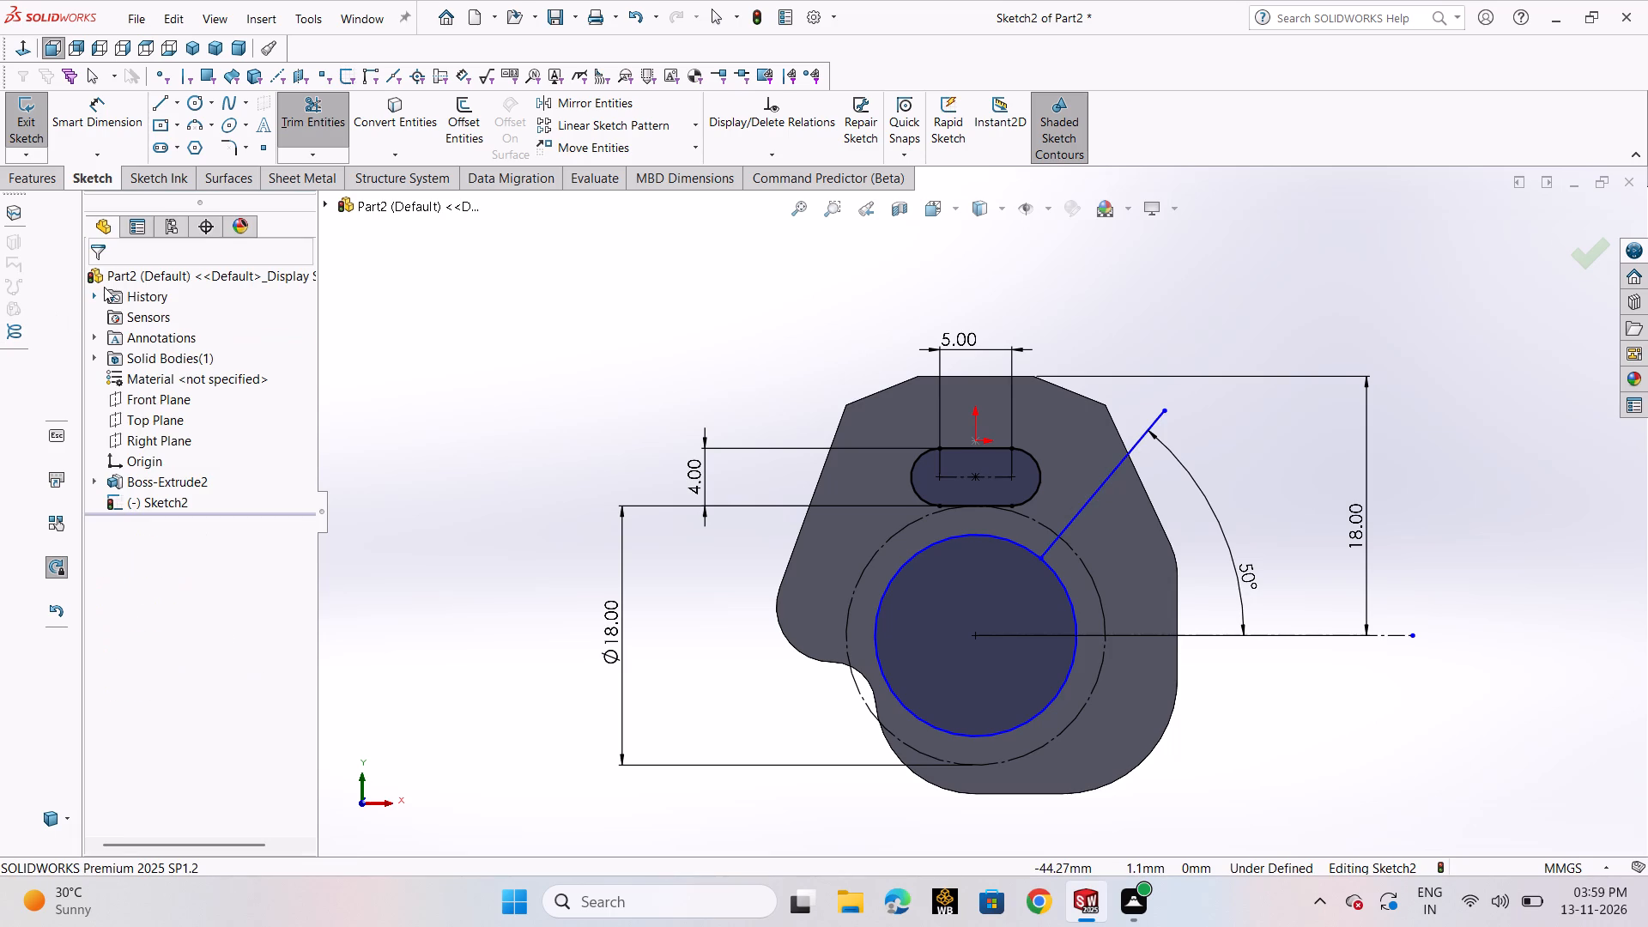
Dimension the length of the remaining slanted line as 4 mm.
left_click(97, 117)
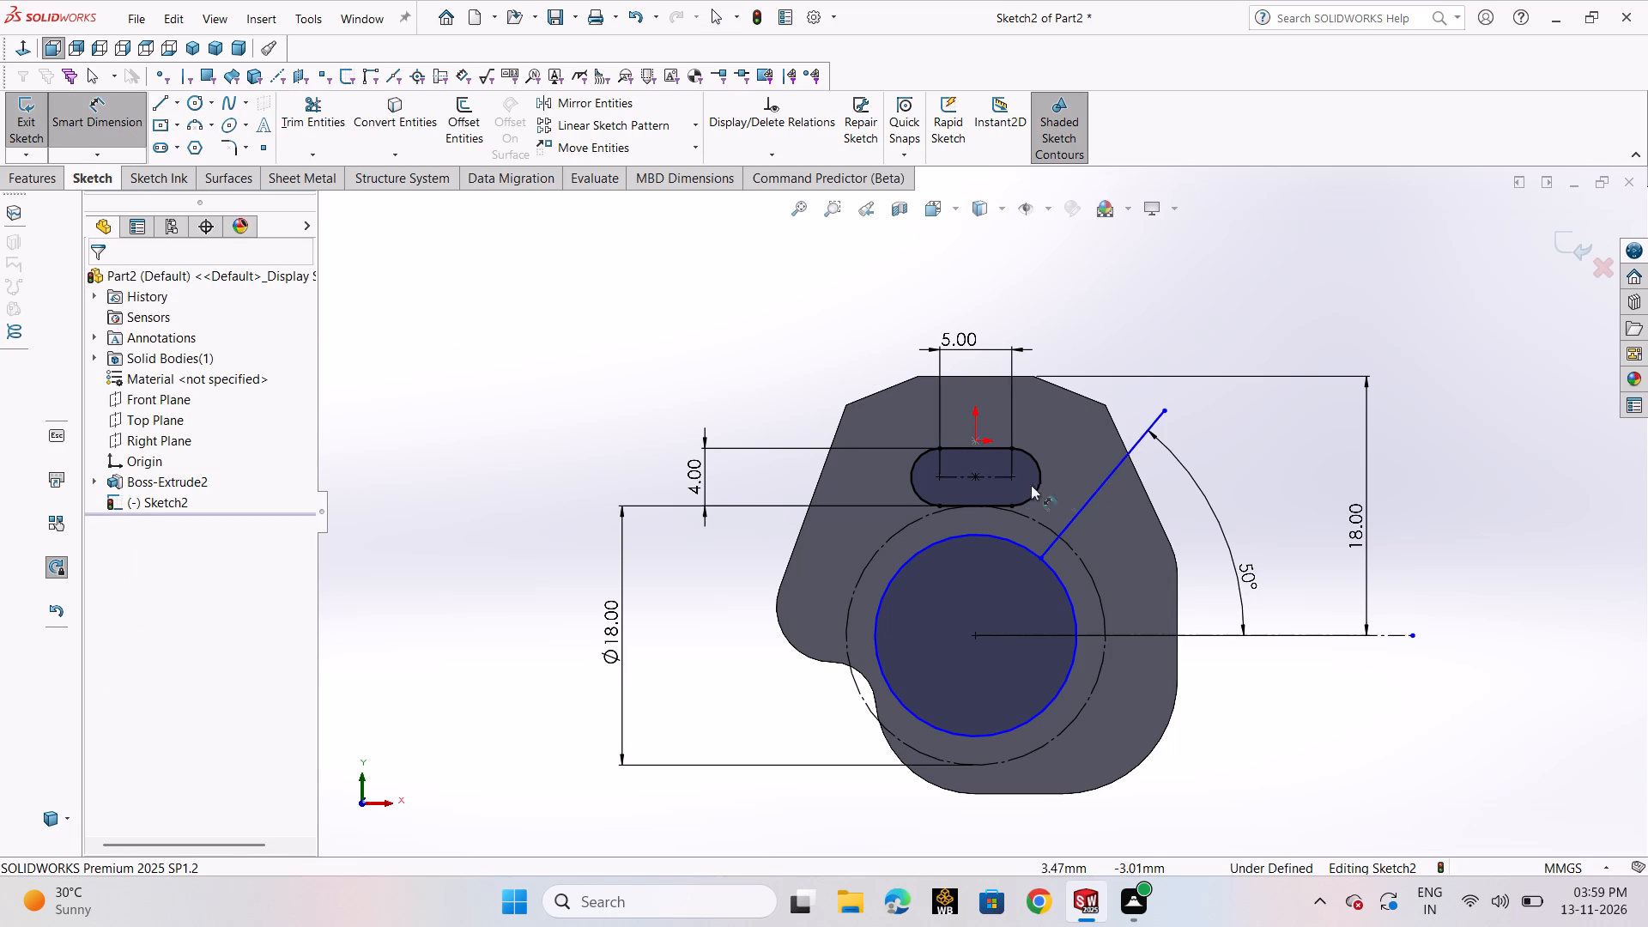
left_click(1085, 509)
left_click(791, 359)
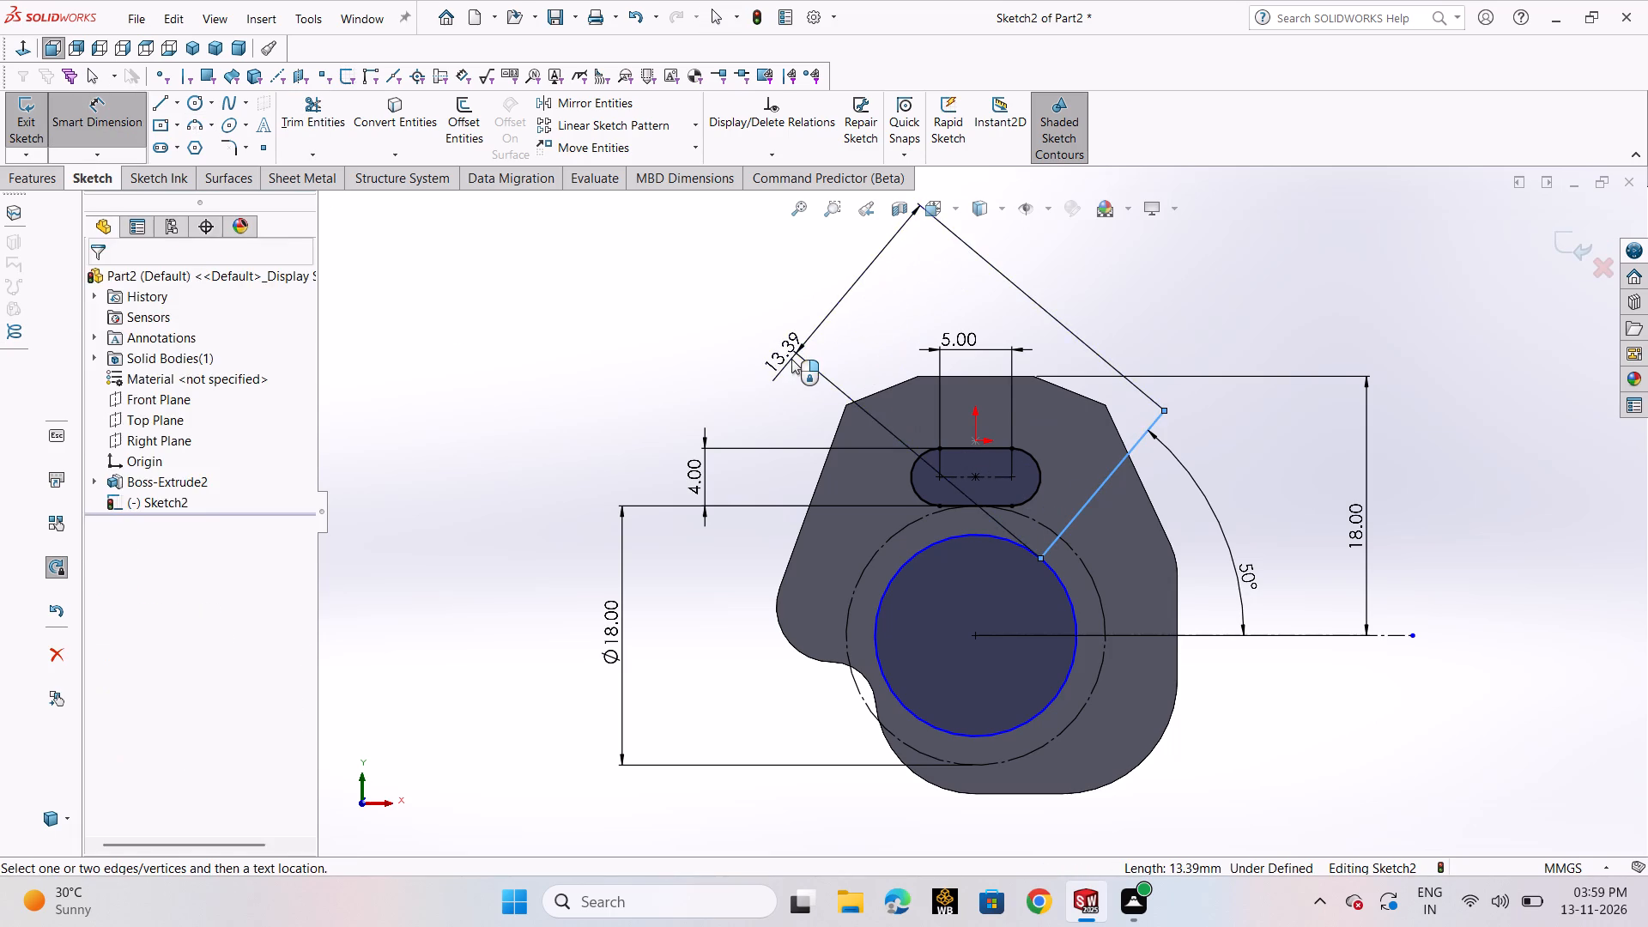
key("4")
key("Return")
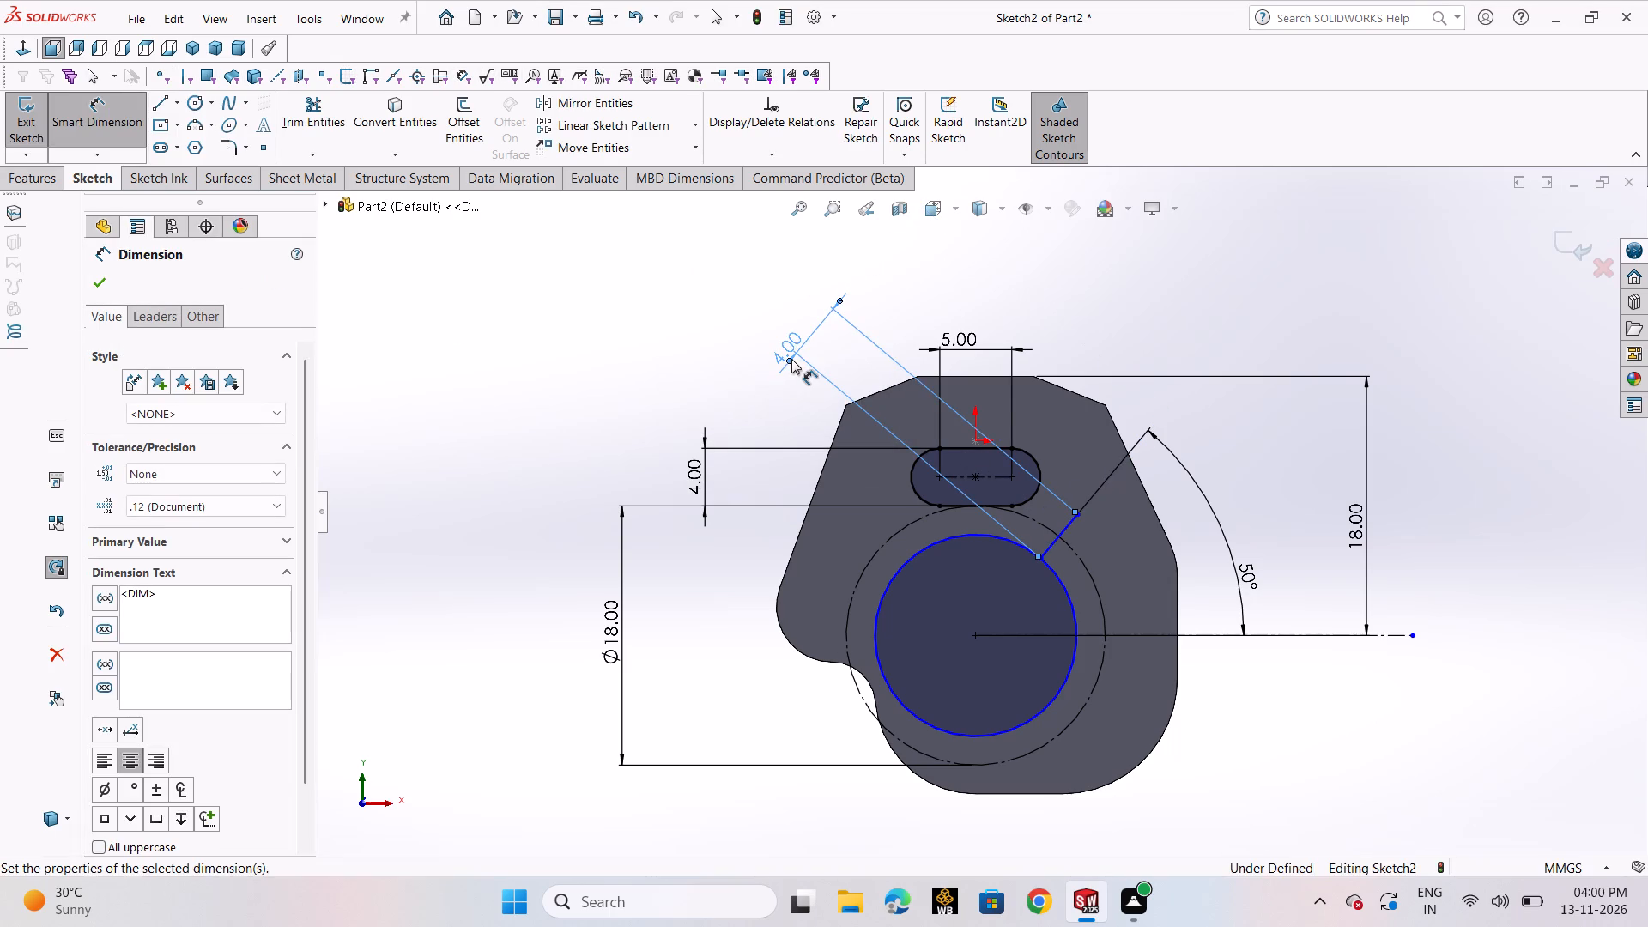
left_click(107, 280)
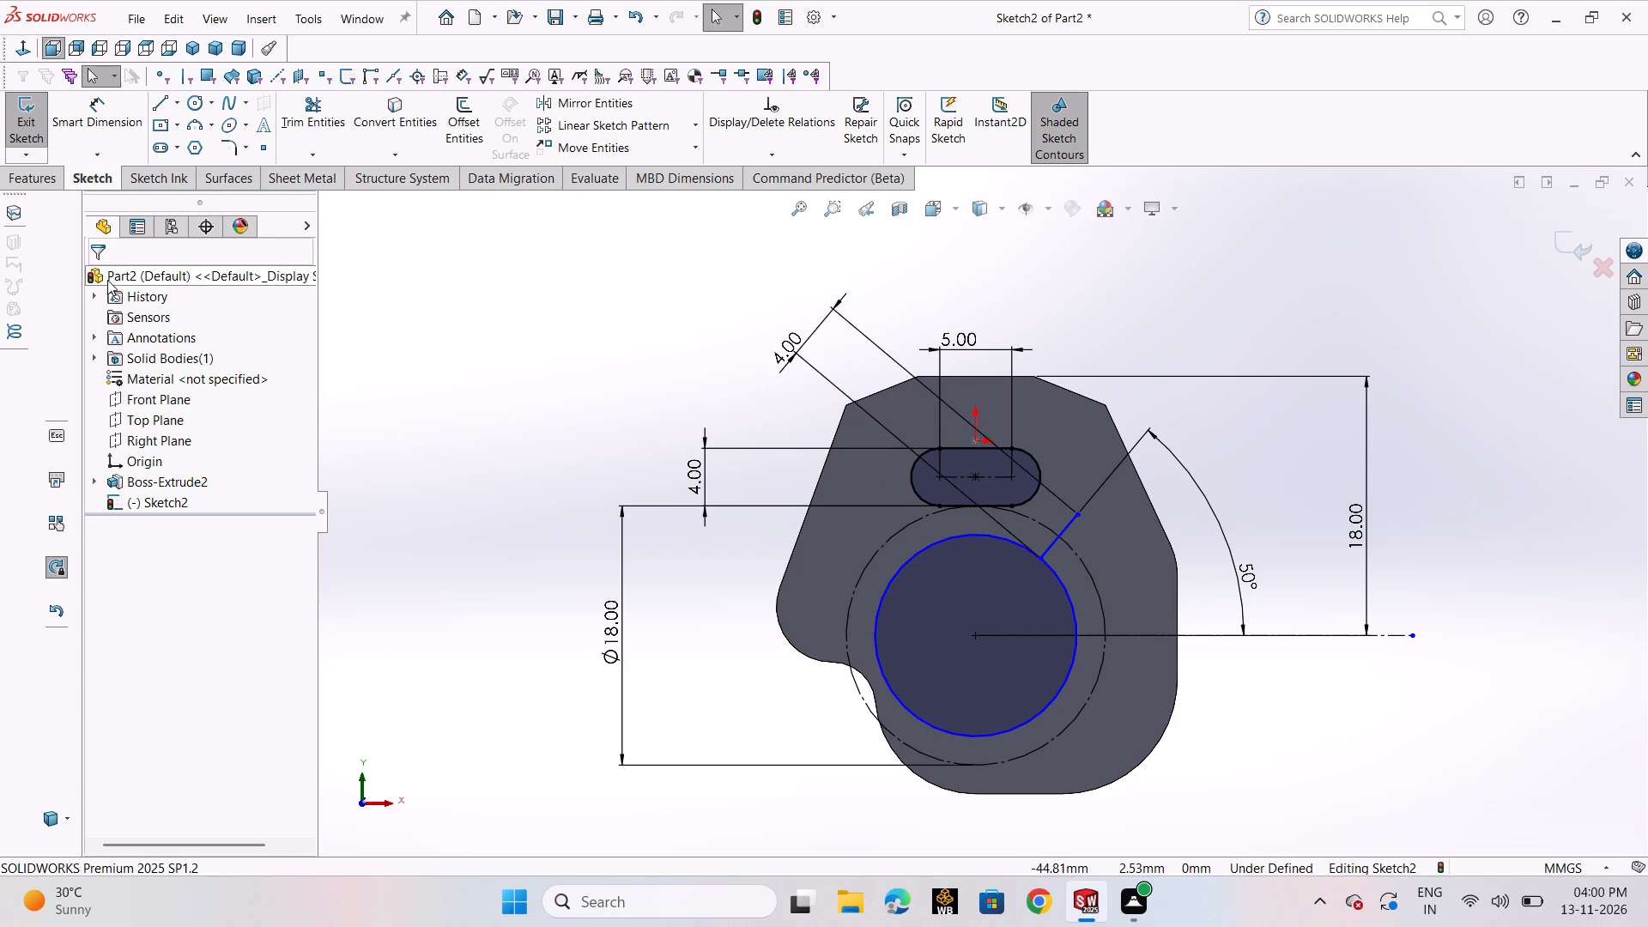
Sketch a circle of about 11 mm radius, concentric with the inner circle, passing through the slanted line's outer endpoint.
left_click(195, 106)
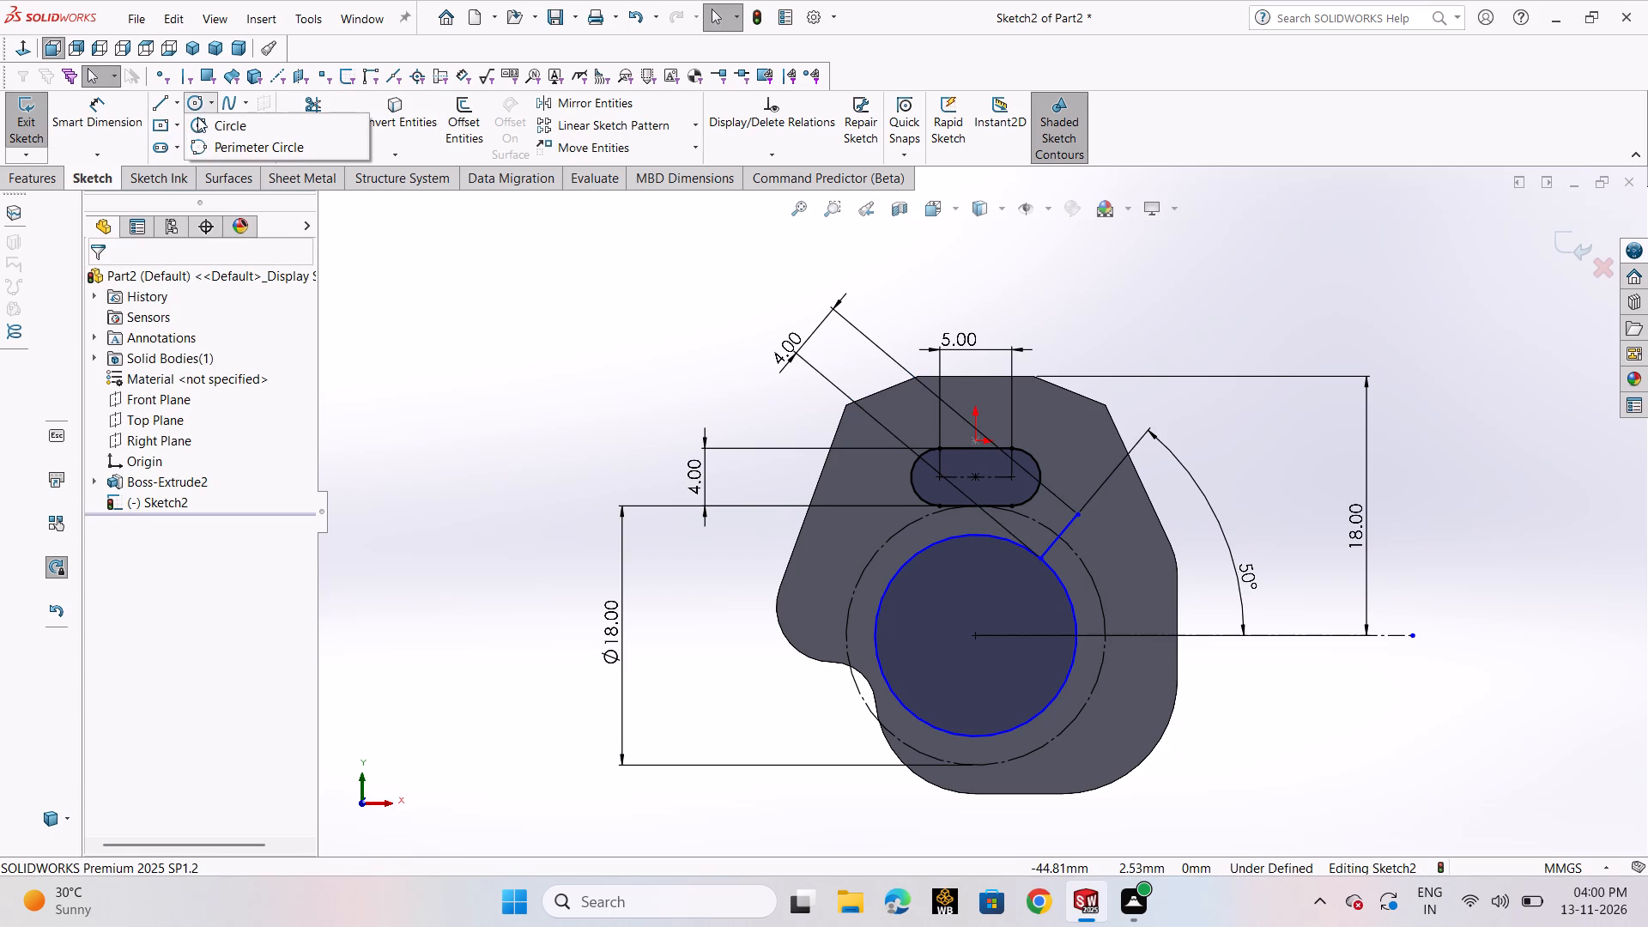
left_click(211, 127)
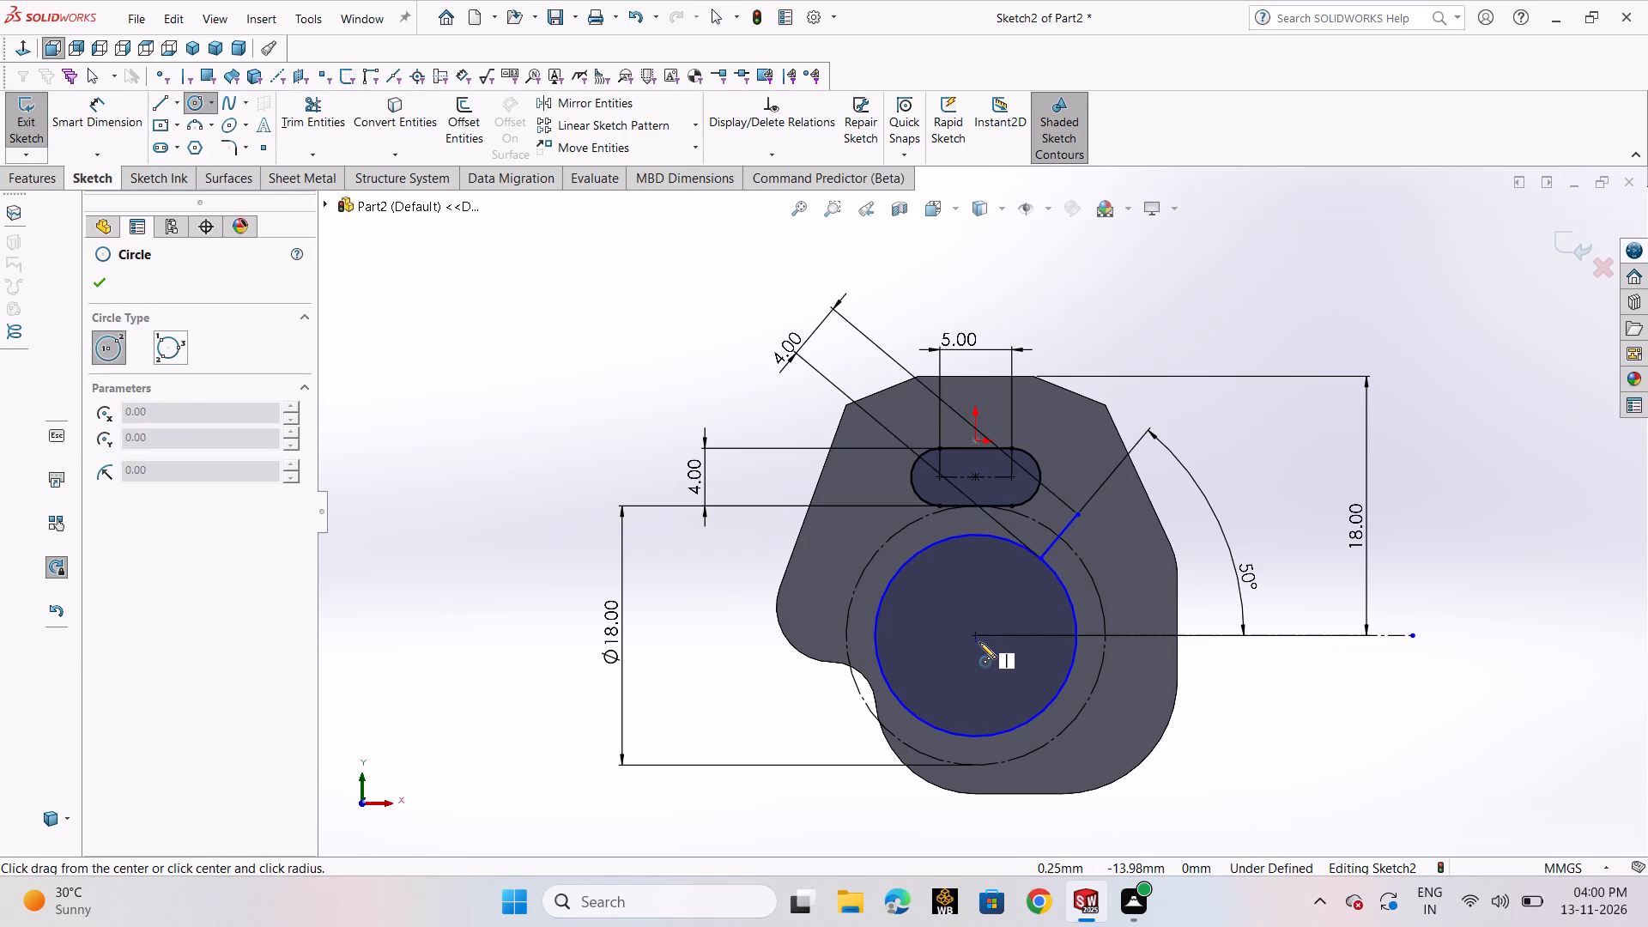
left_click(979, 640)
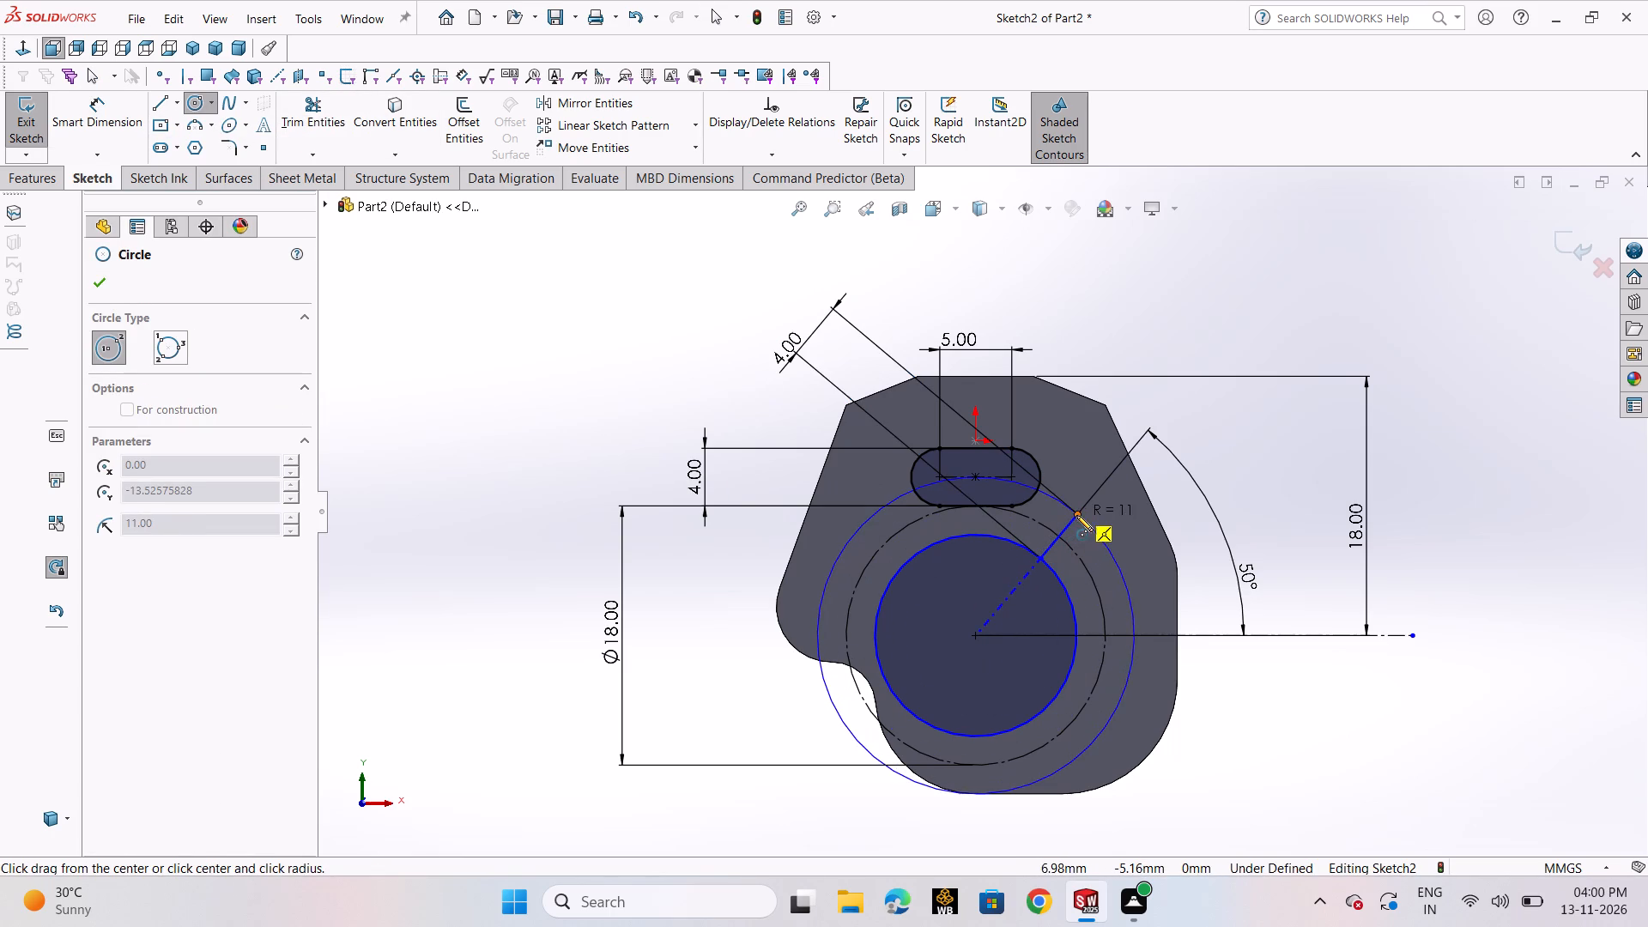
left_click(1078, 514)
right_click(1078, 514)
left_click(1114, 521)
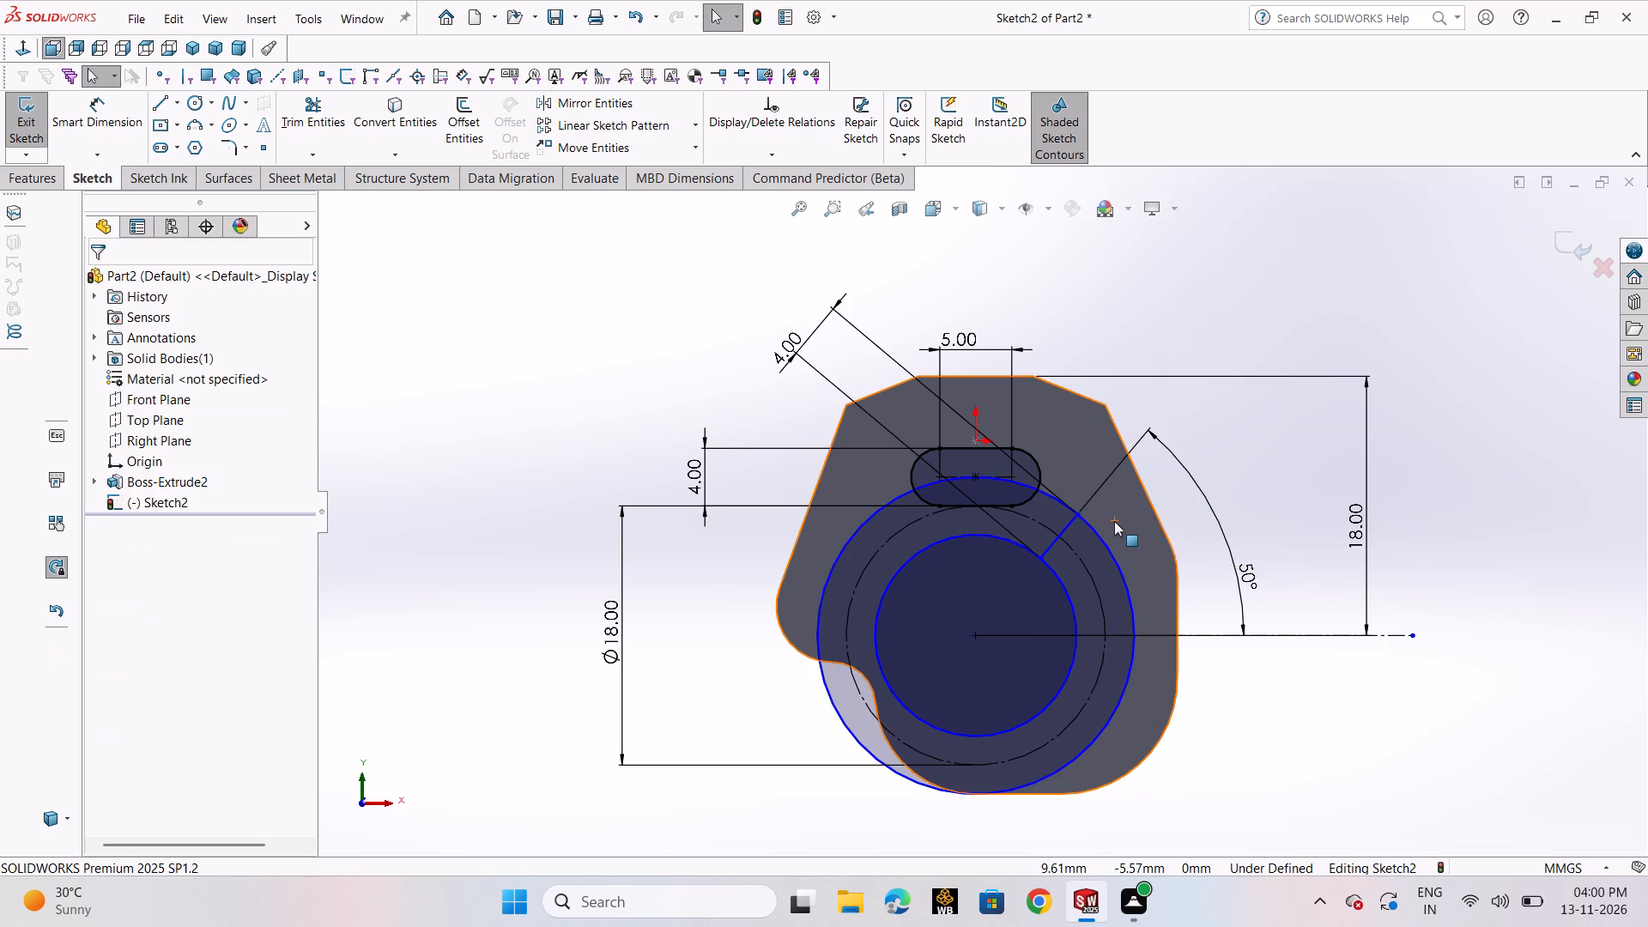
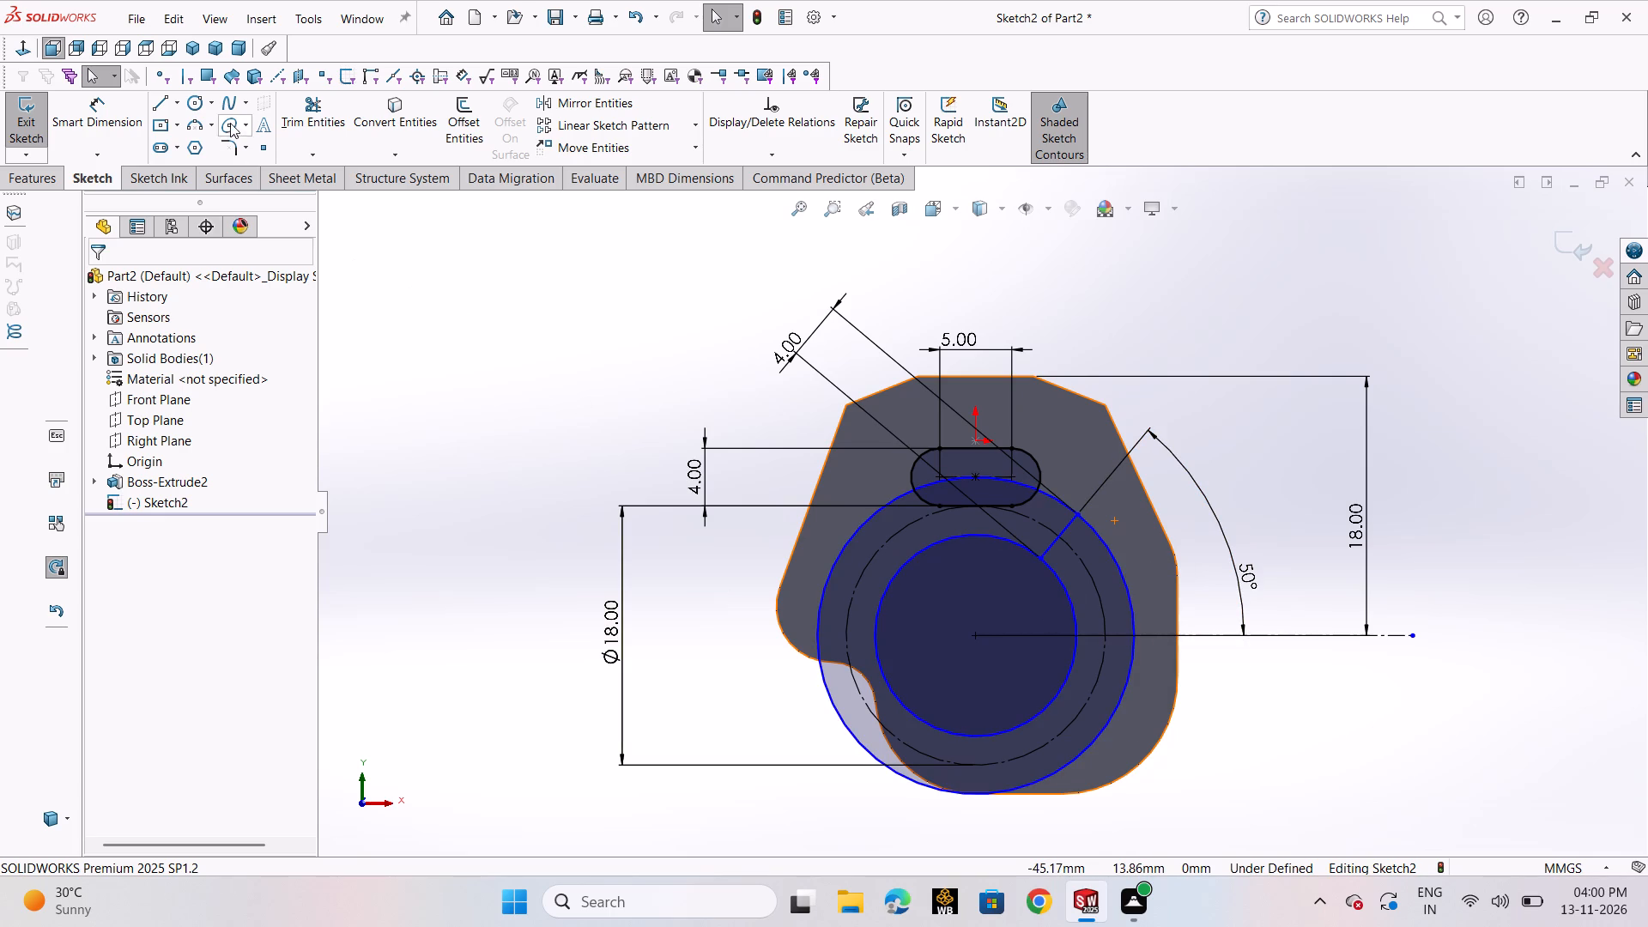
Sketch a horizontal line about 4 mm long along the horizontal centerline, joining the inner and outer solid circles.
left_click(159, 110)
left_click(166, 126)
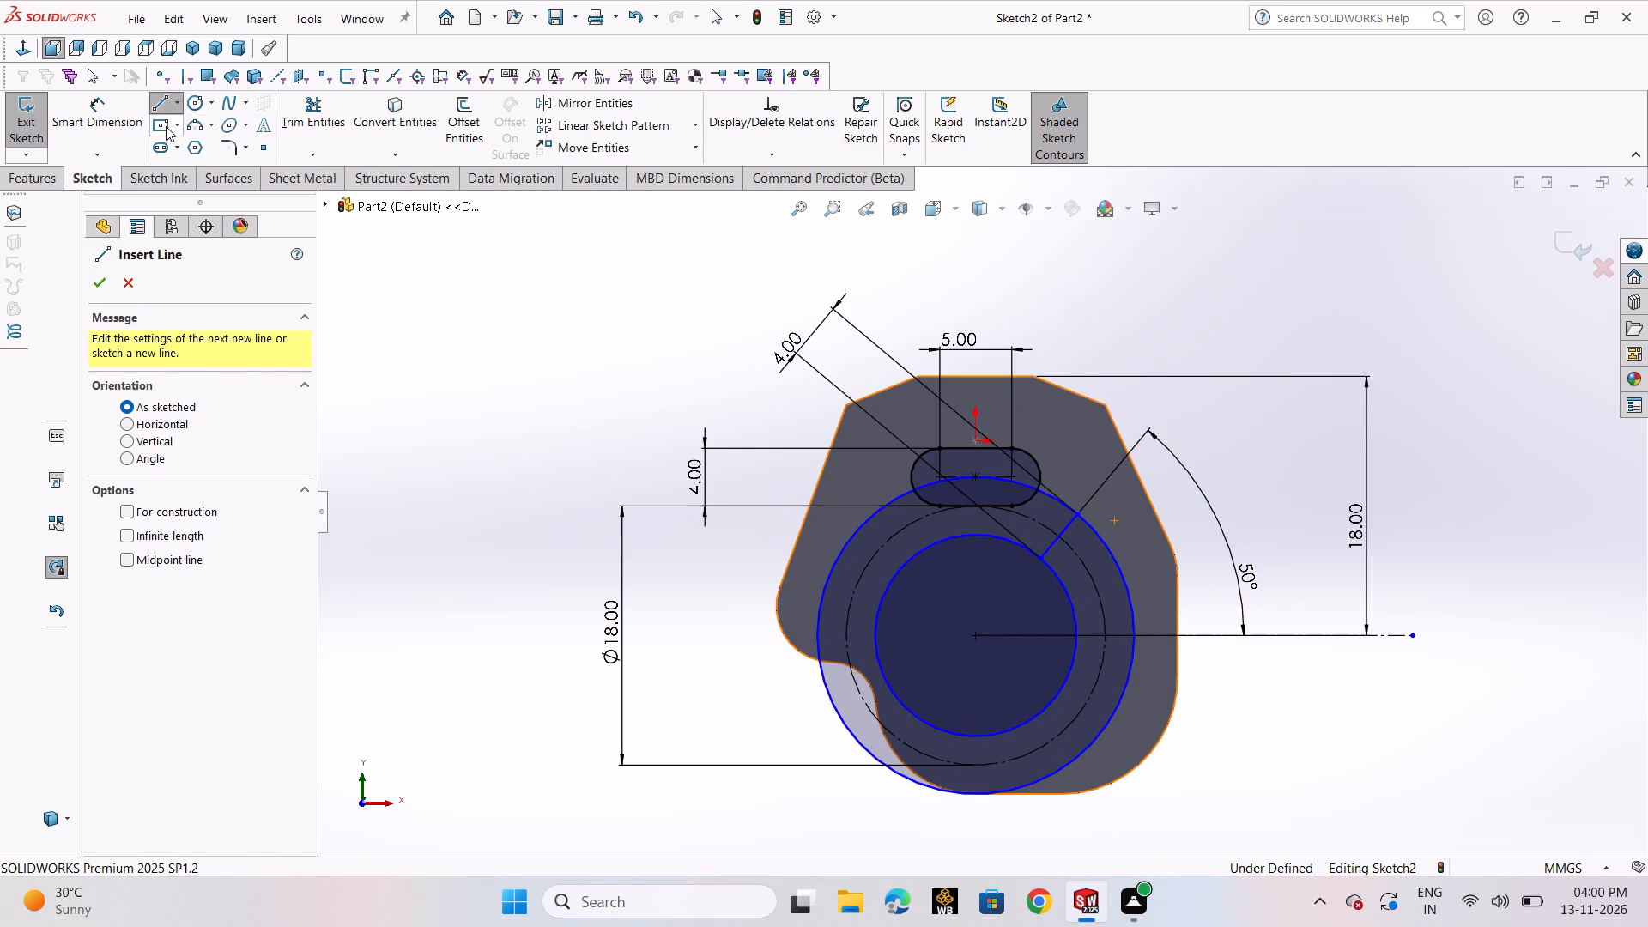
left_click(1079, 637)
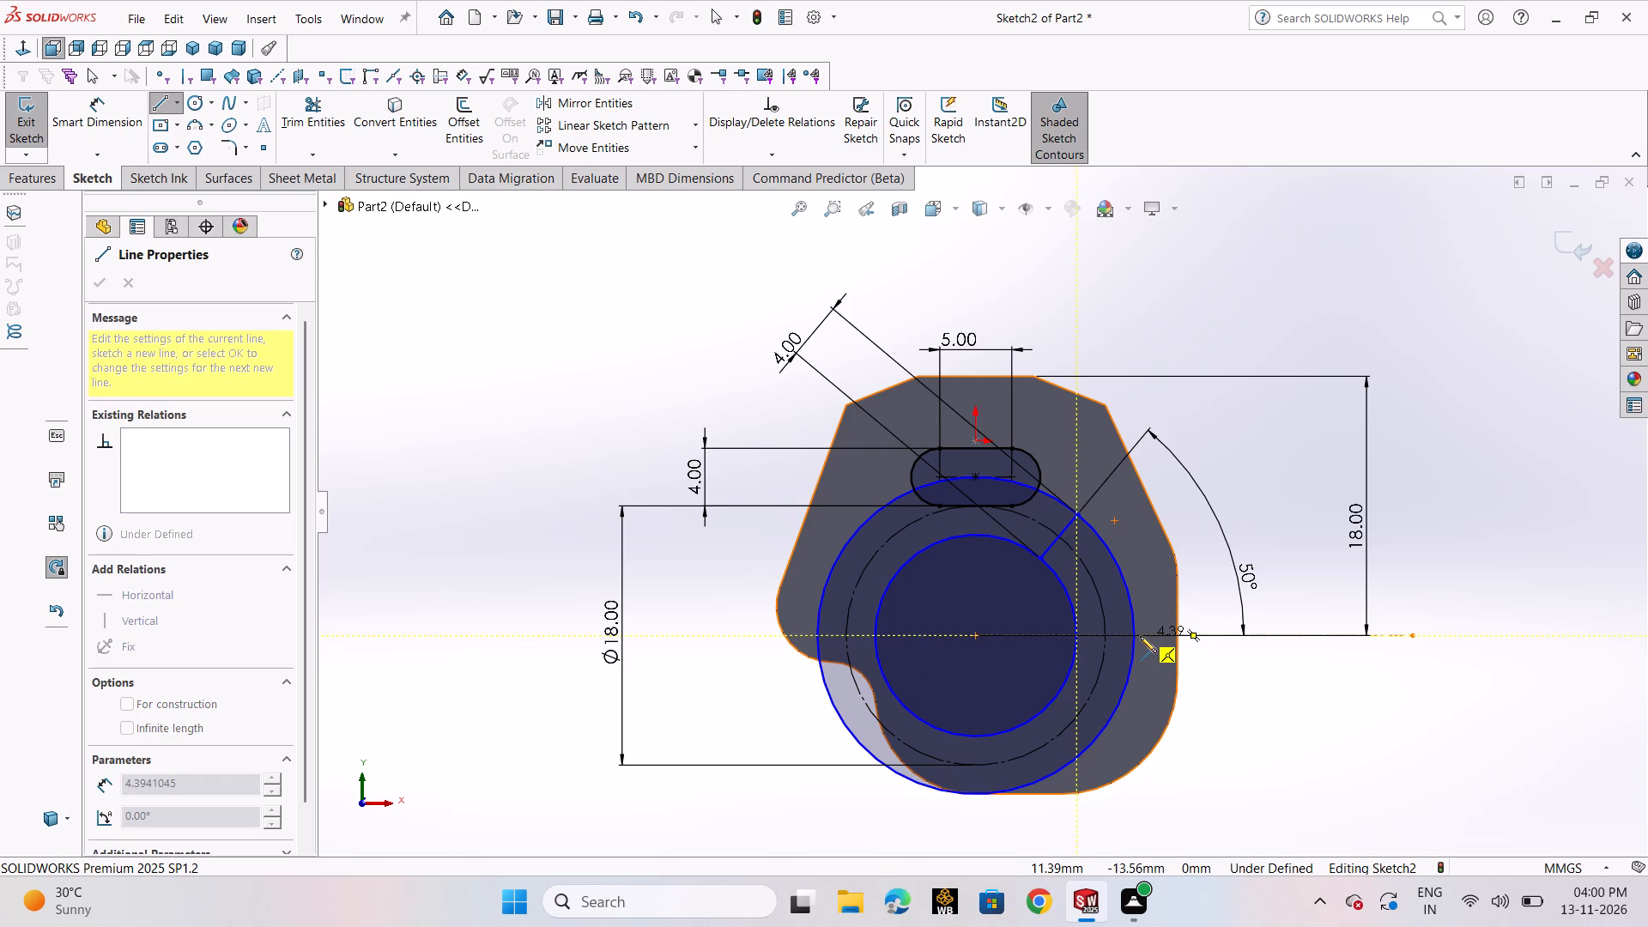
left_click(1133, 635)
right_click(1133, 635)
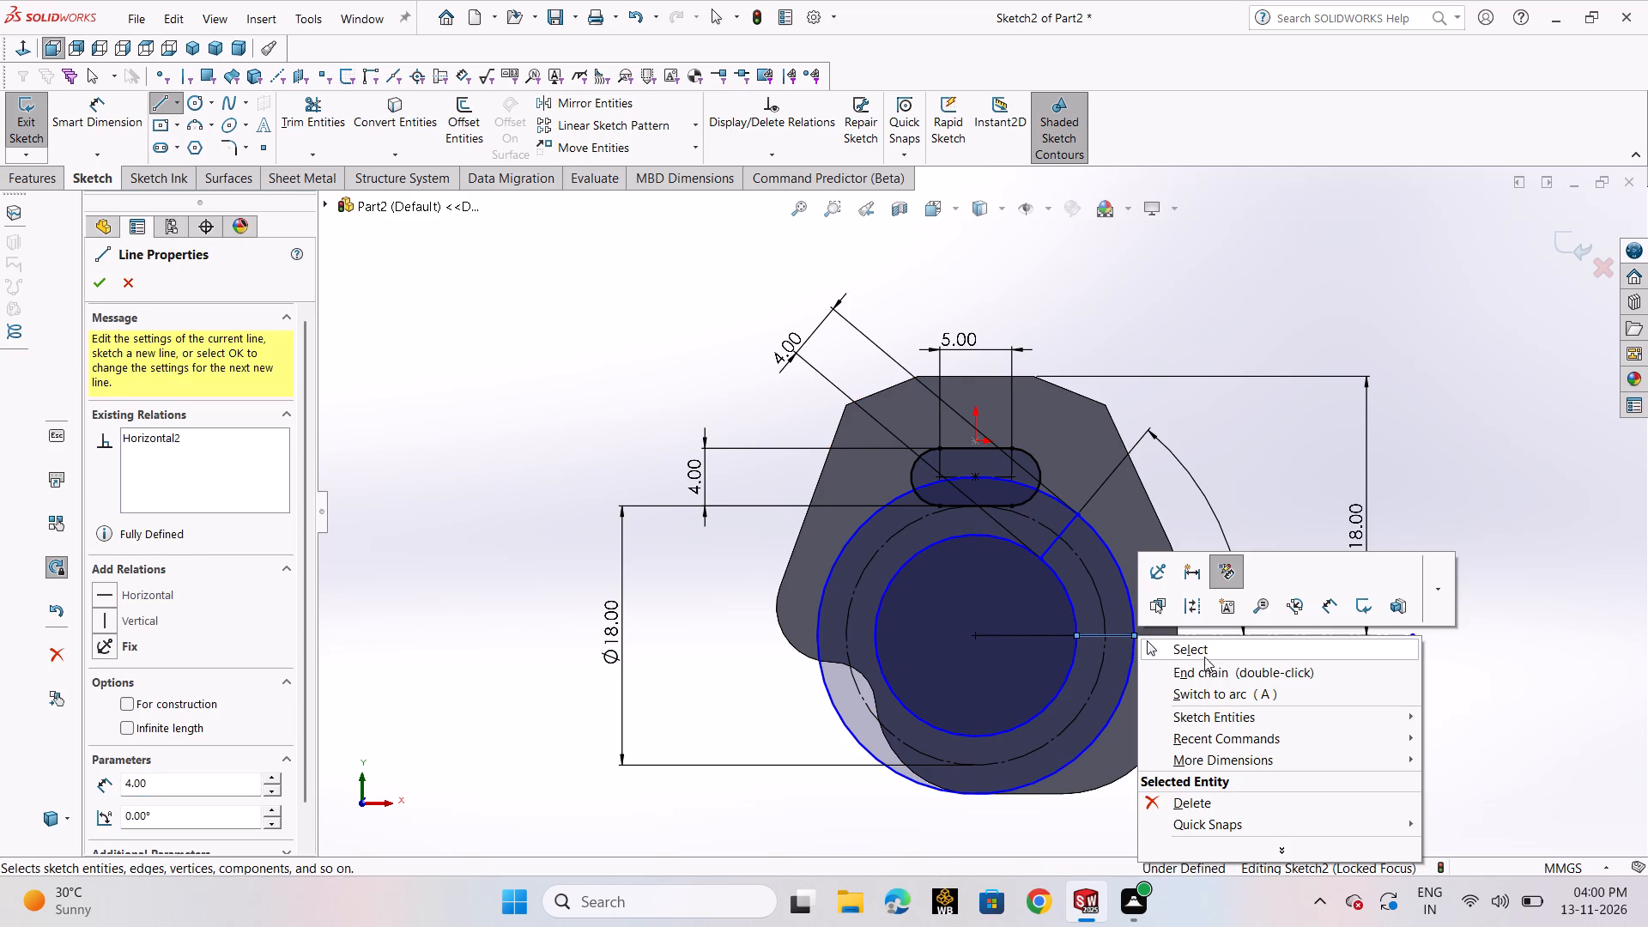
left_click(1207, 654)
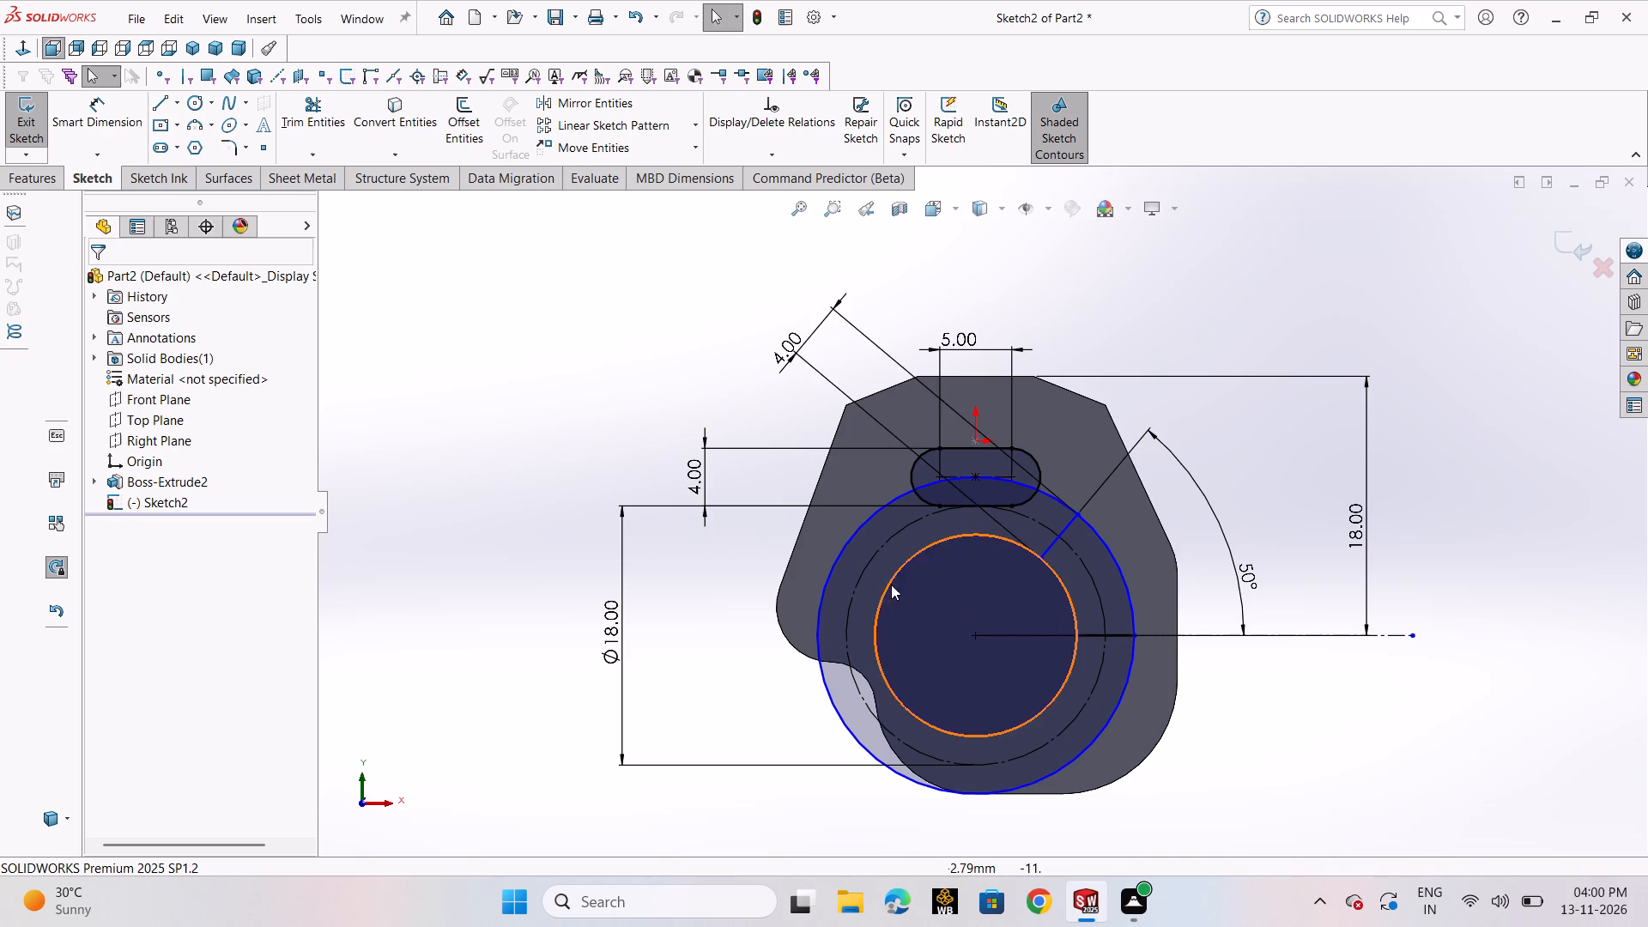
Trim both solid circles down to the arcs between the slanted and horizontal end lines, including the piece crossing the straight slot.
left_click(312, 125)
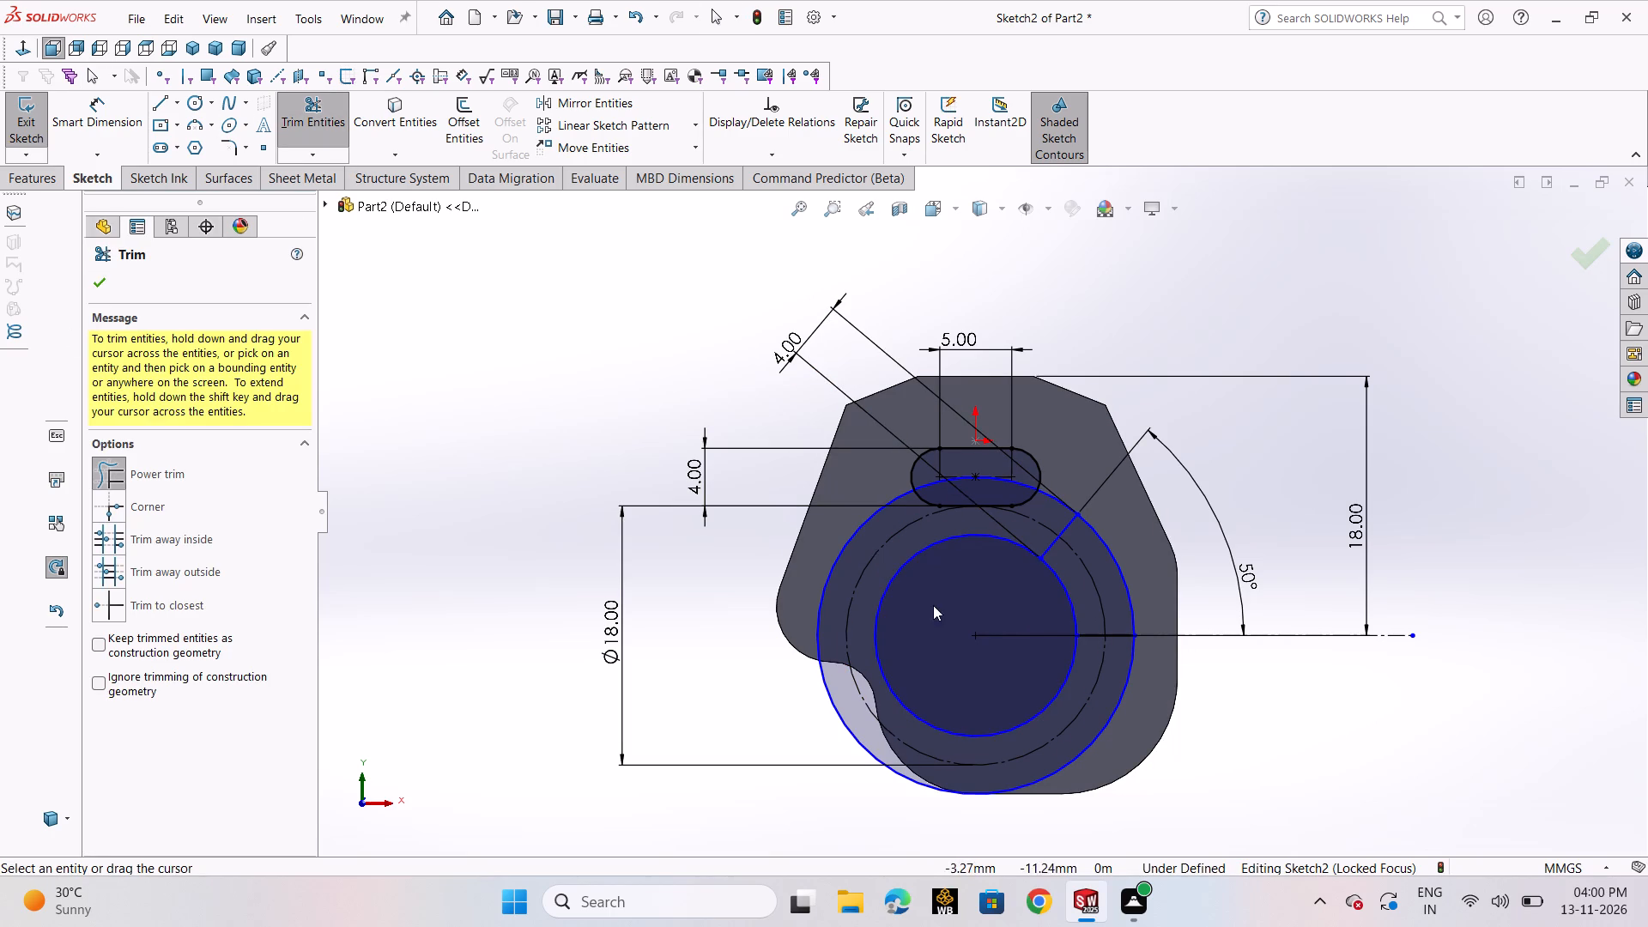
left_click_drag(935, 607, 888, 482)
left_click_drag(998, 566, 1023, 530)
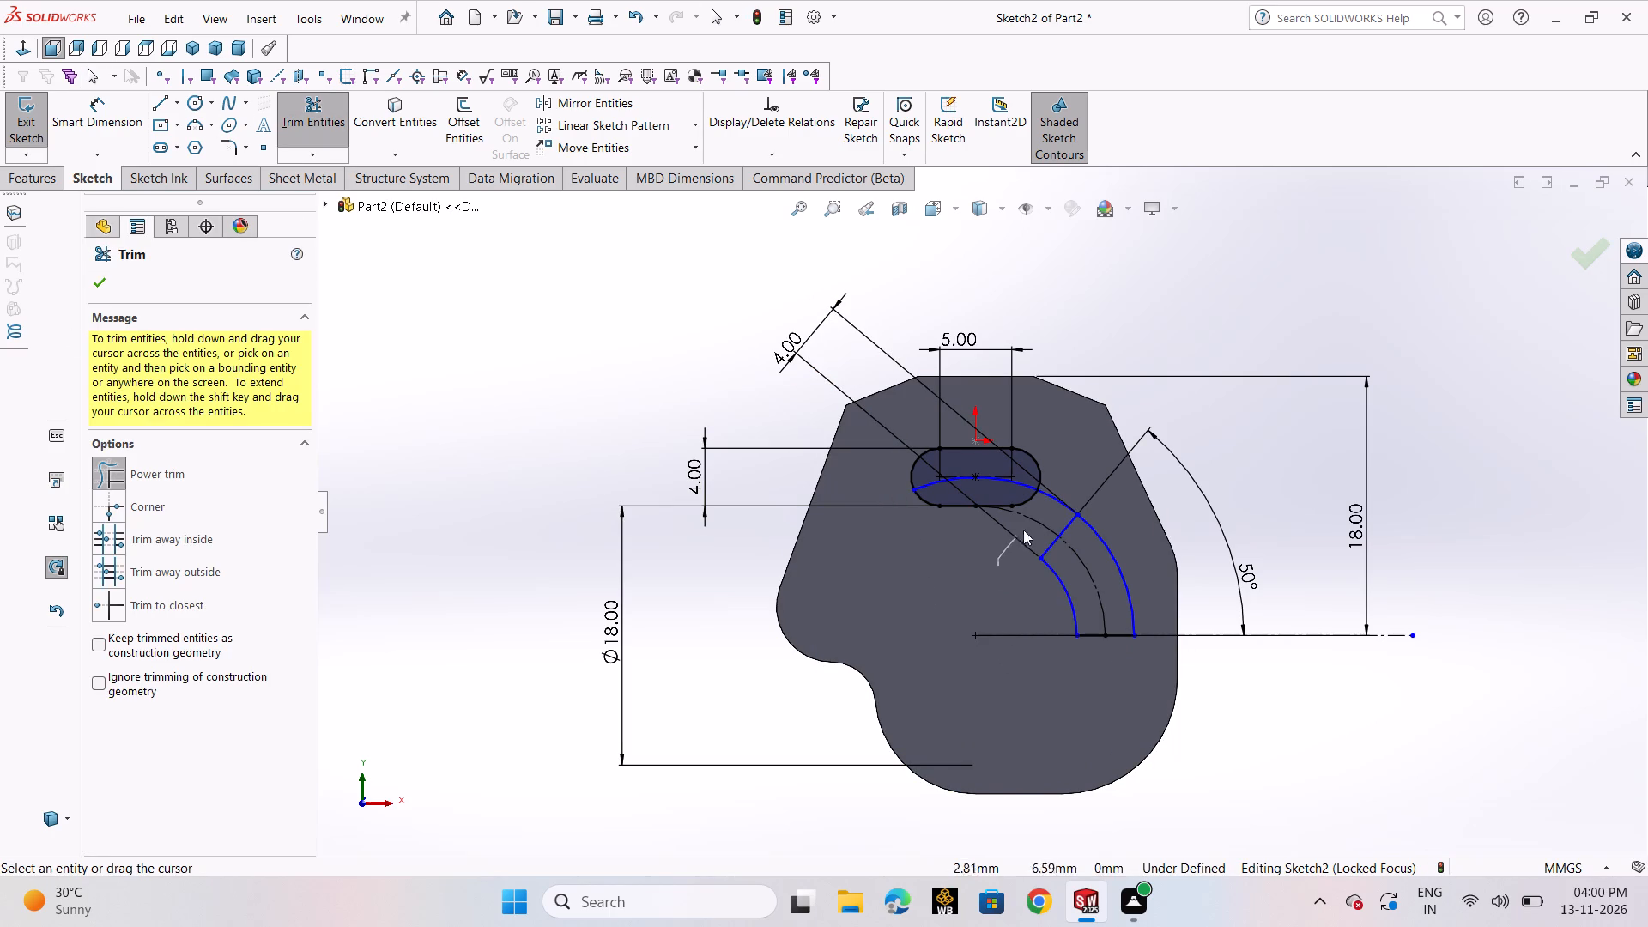
left_click_drag(1023, 530, 1069, 480)
scroll(1028, 490, "down", 3)
left_click_drag(1024, 467, 1012, 489)
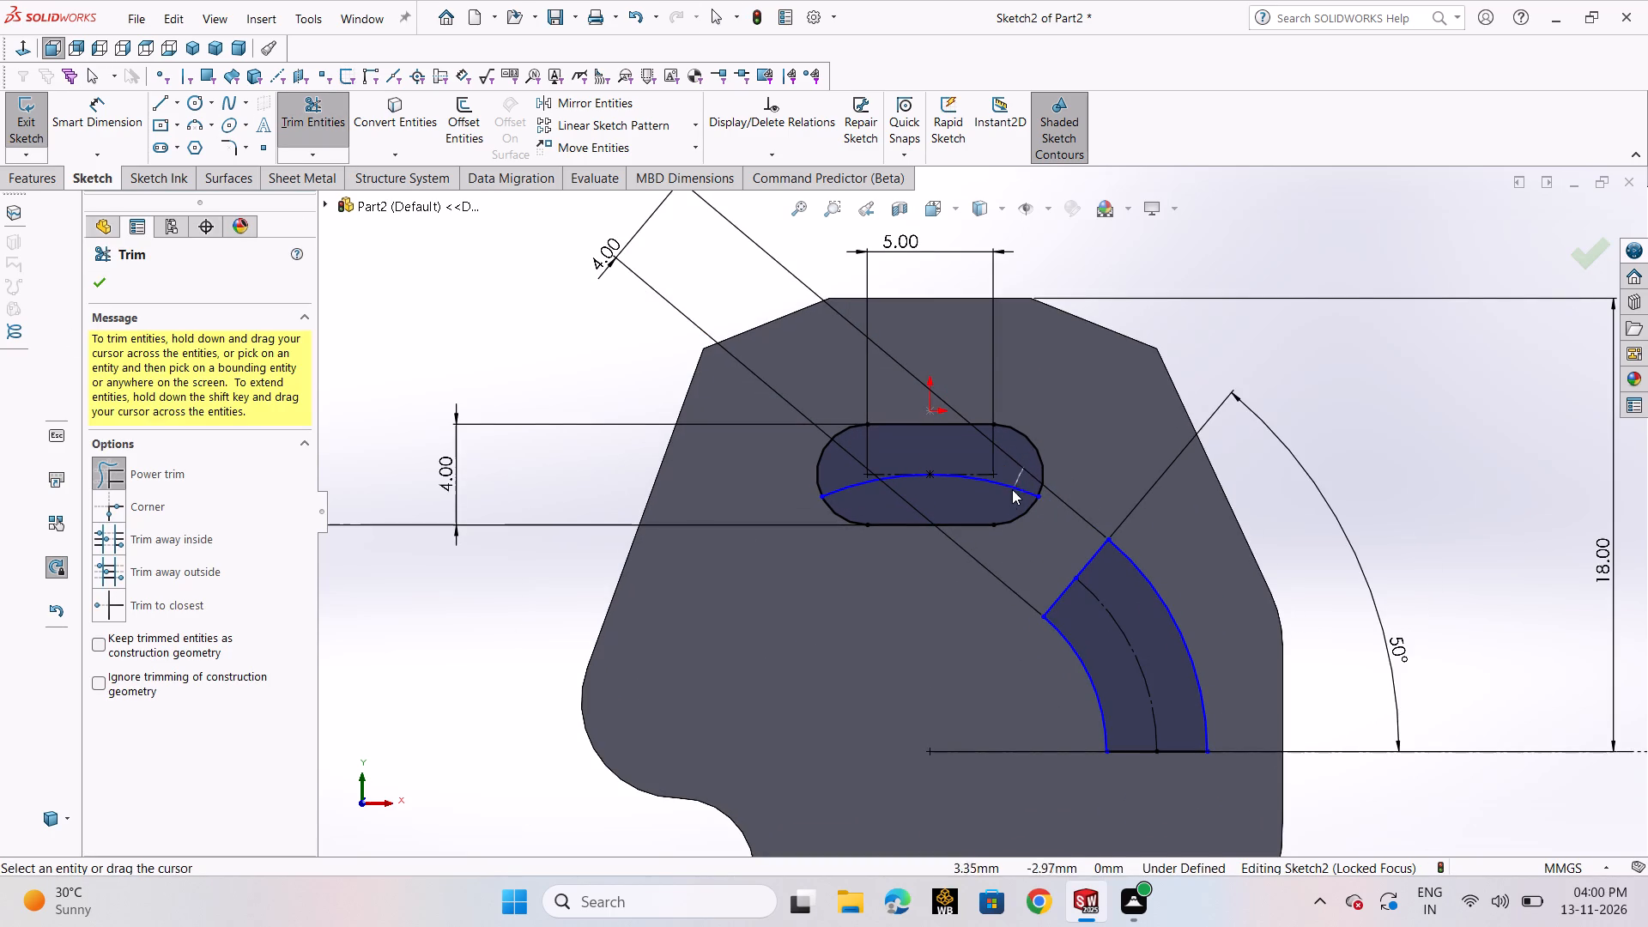
left_click_drag(1012, 489, 1009, 494)
left_click_drag(843, 474, 864, 491)
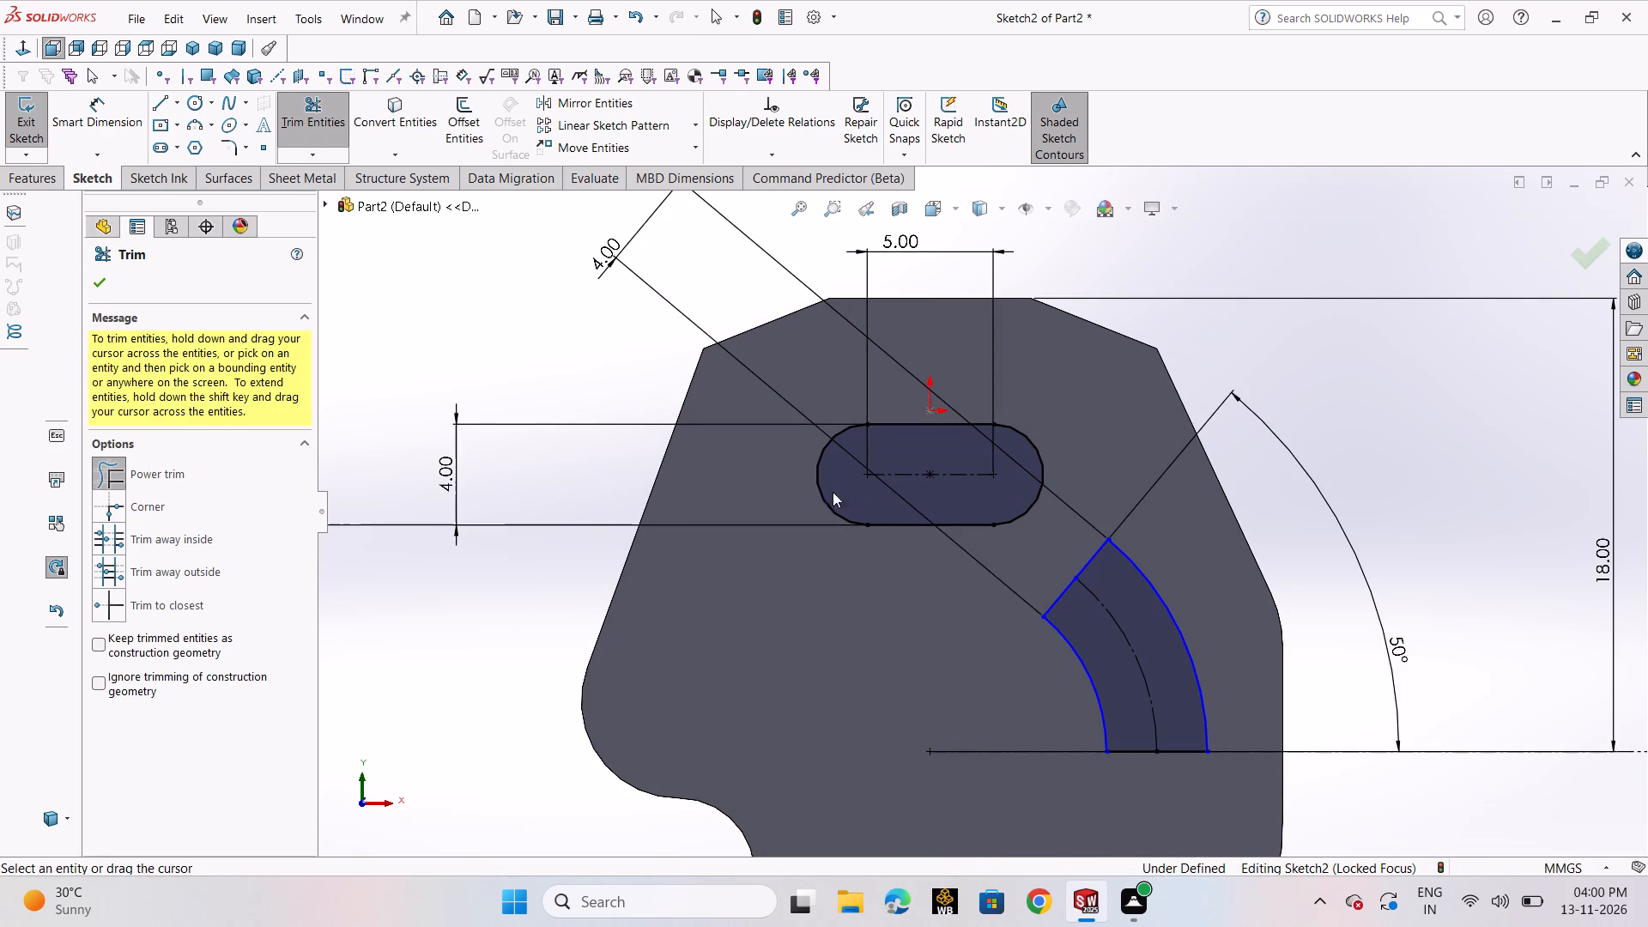
left_click(96, 281)
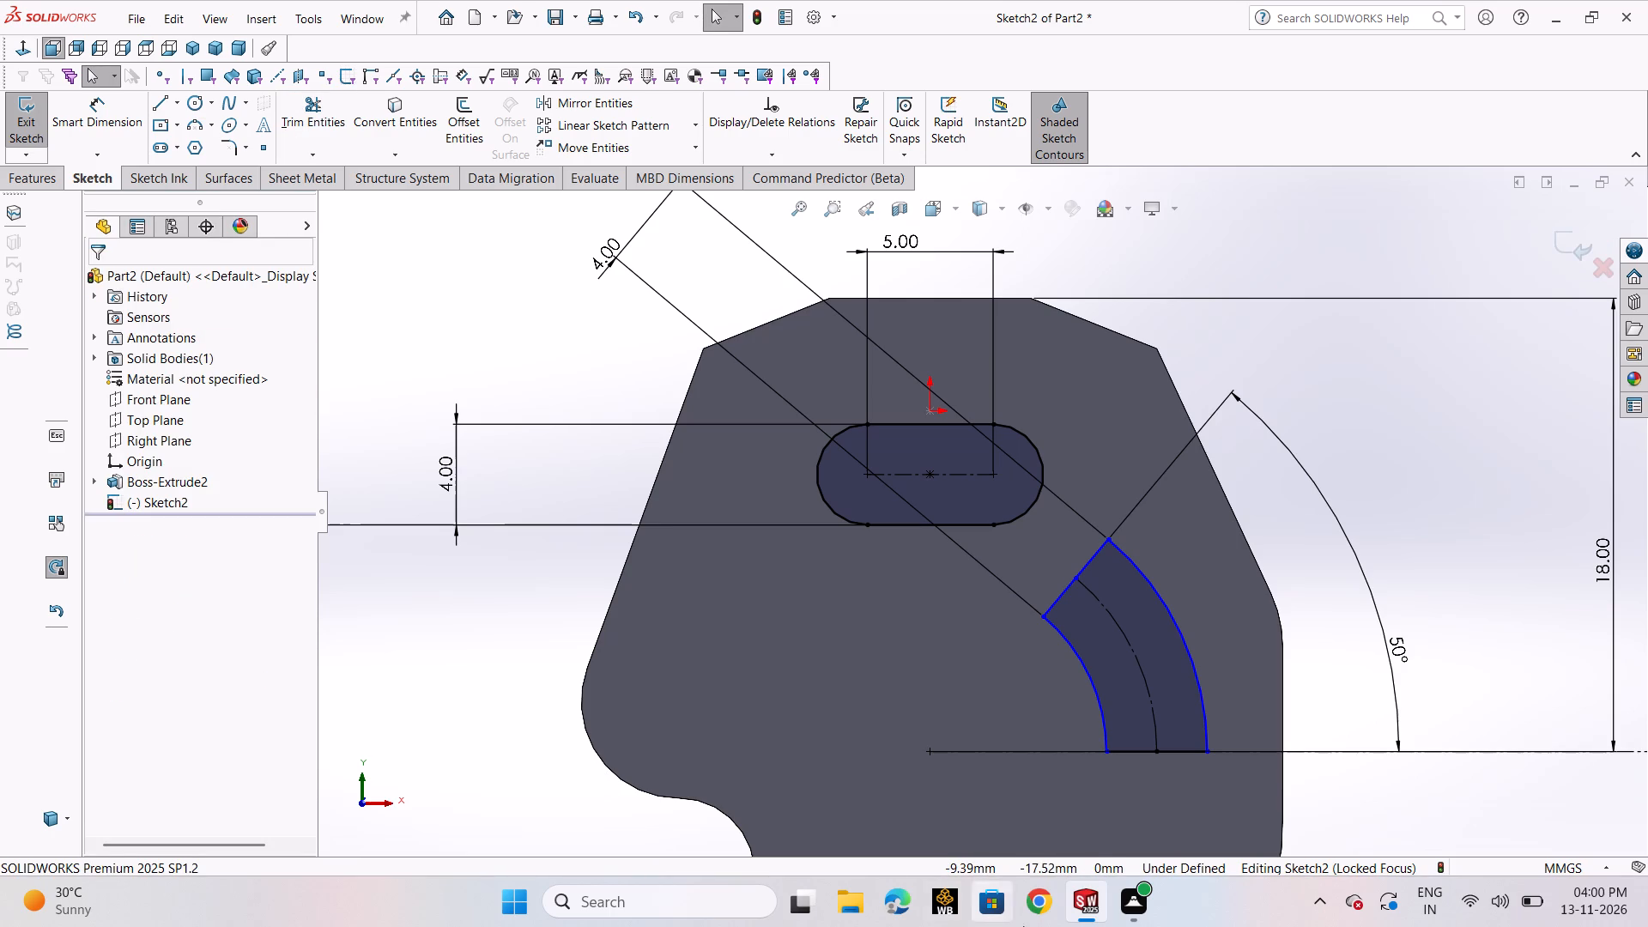
Start a sketch fillet for the corners of the curved slot outline.
left_click(233, 145)
left_click(242, 169)
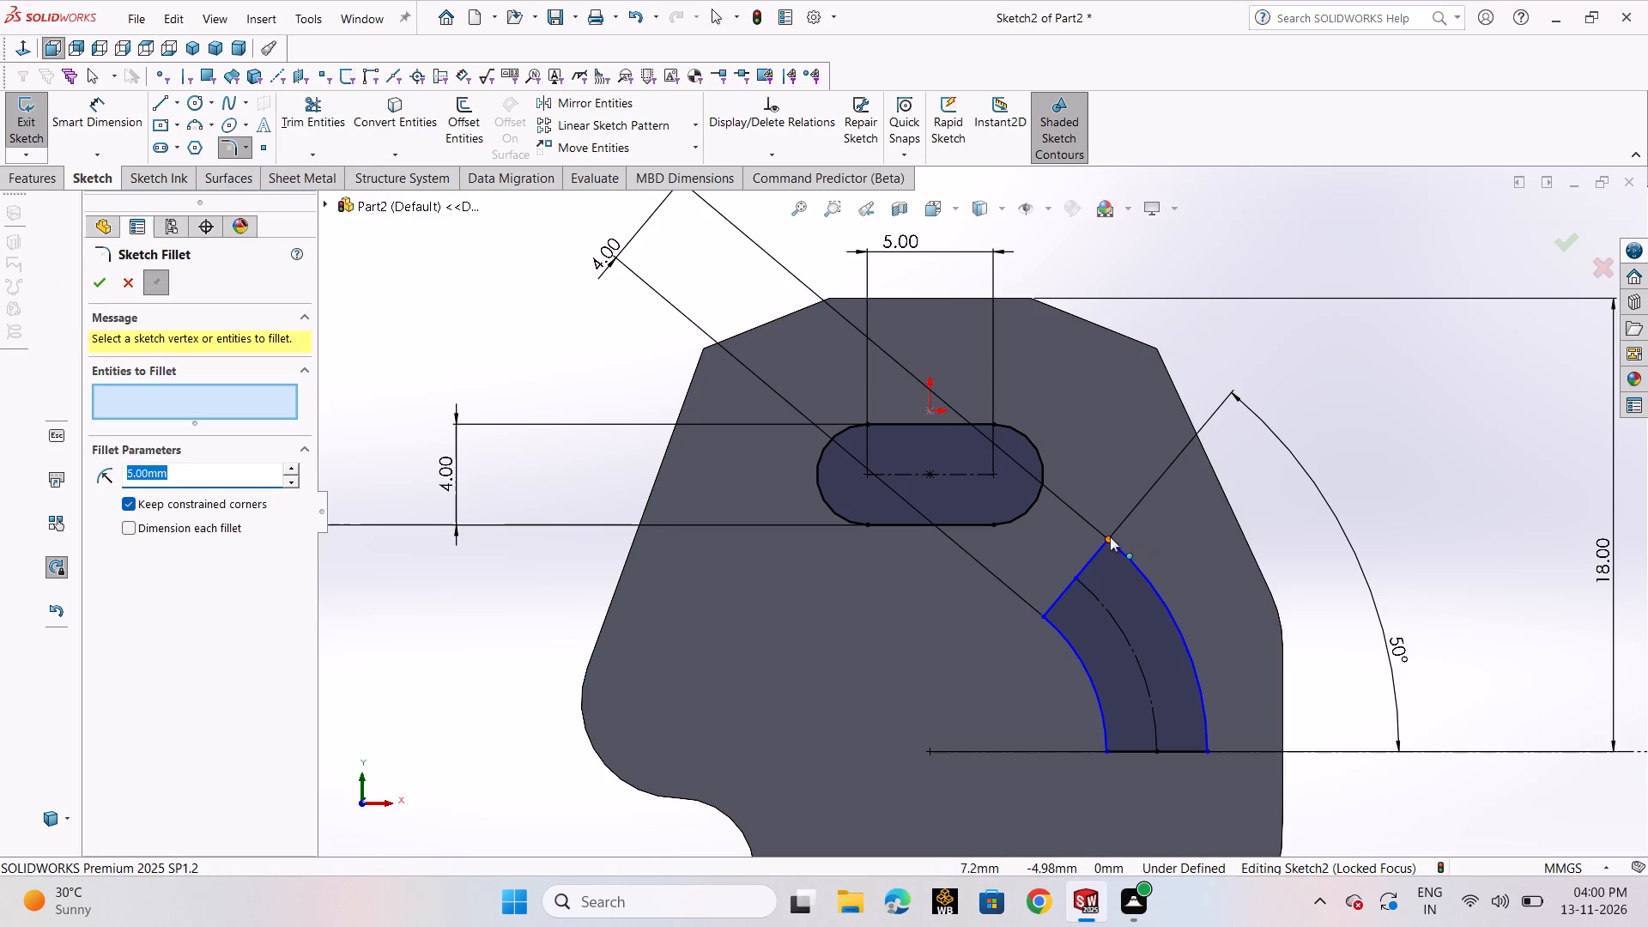
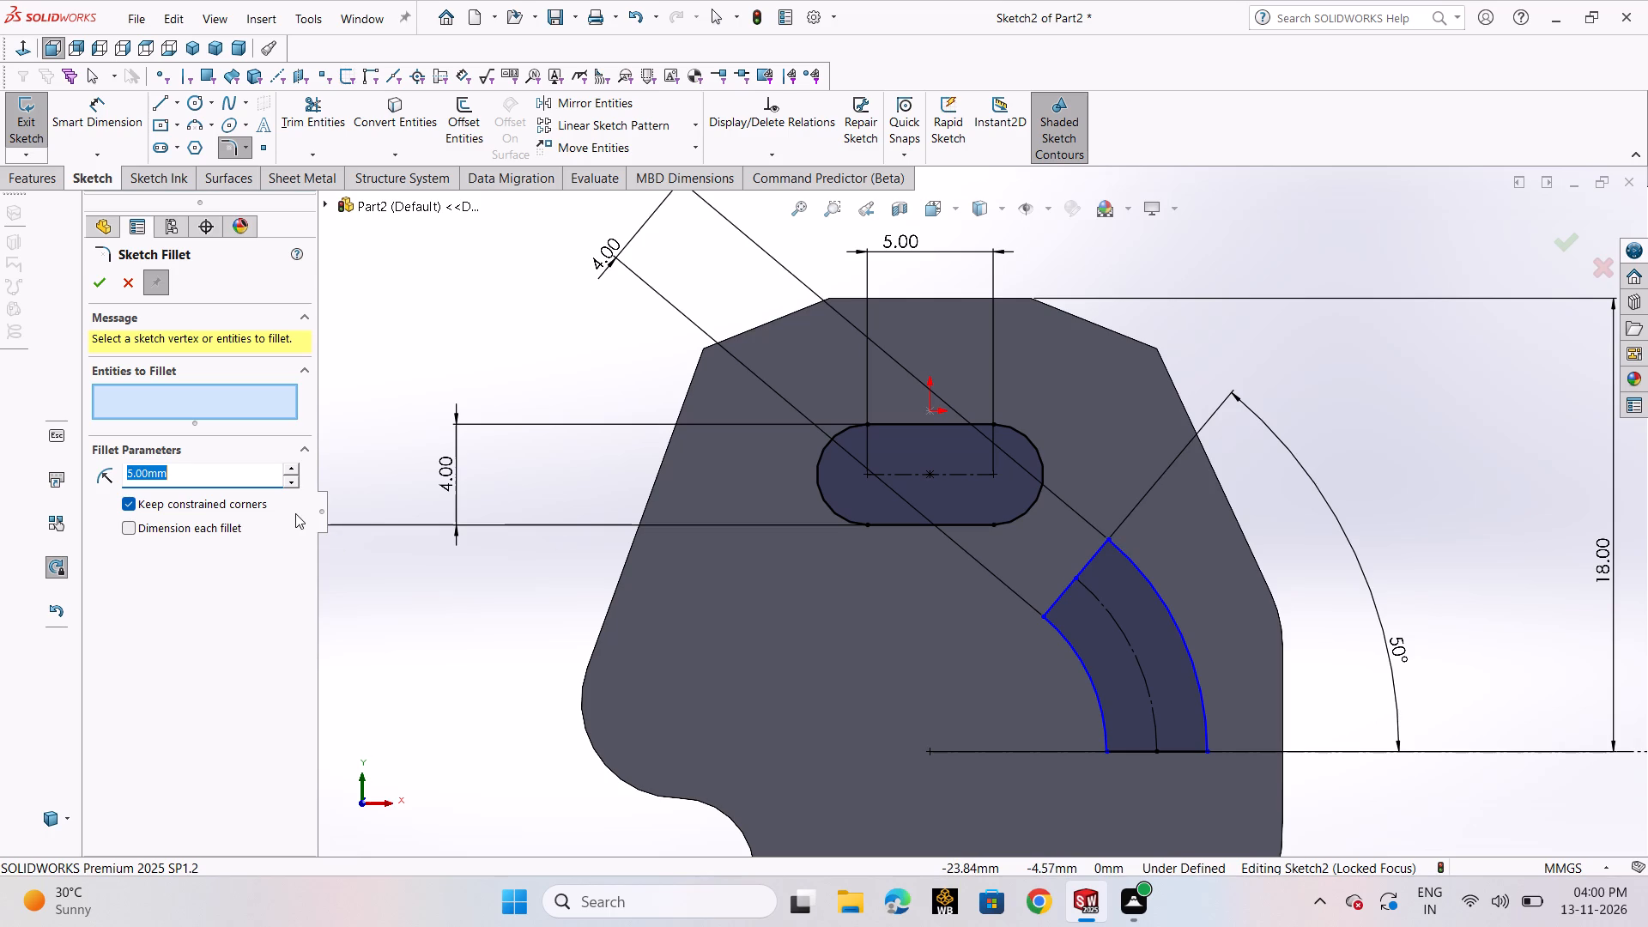
Fillet all four corners of the curved slot outline with a 1 mm radius.
key("1")
key("Return")
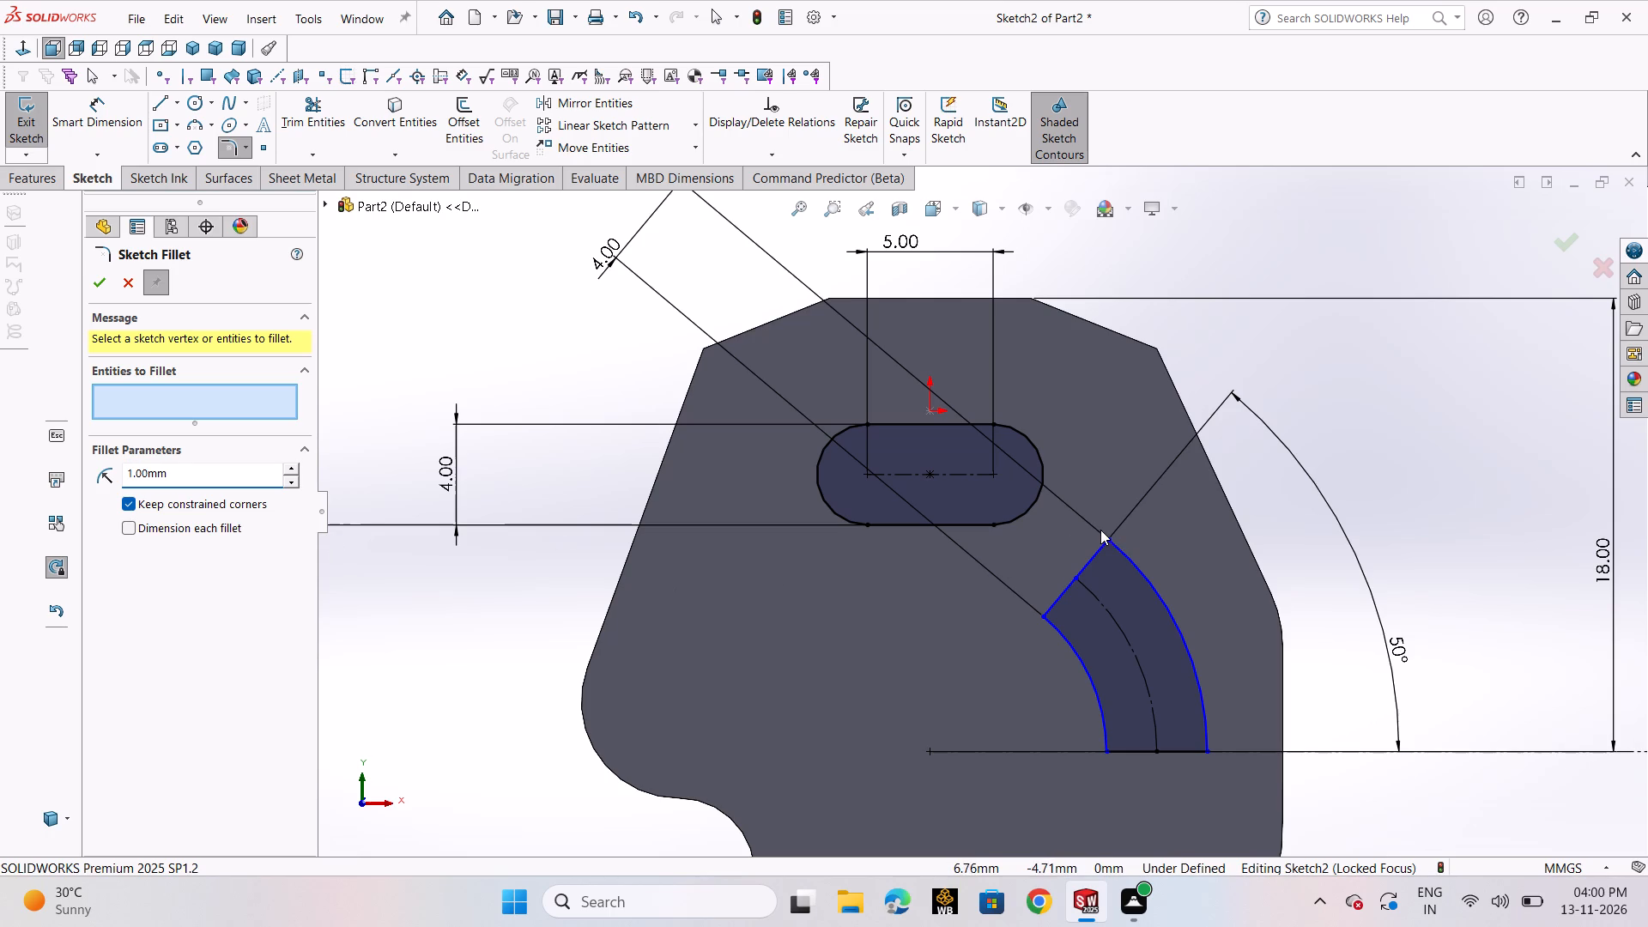
left_click(1106, 539)
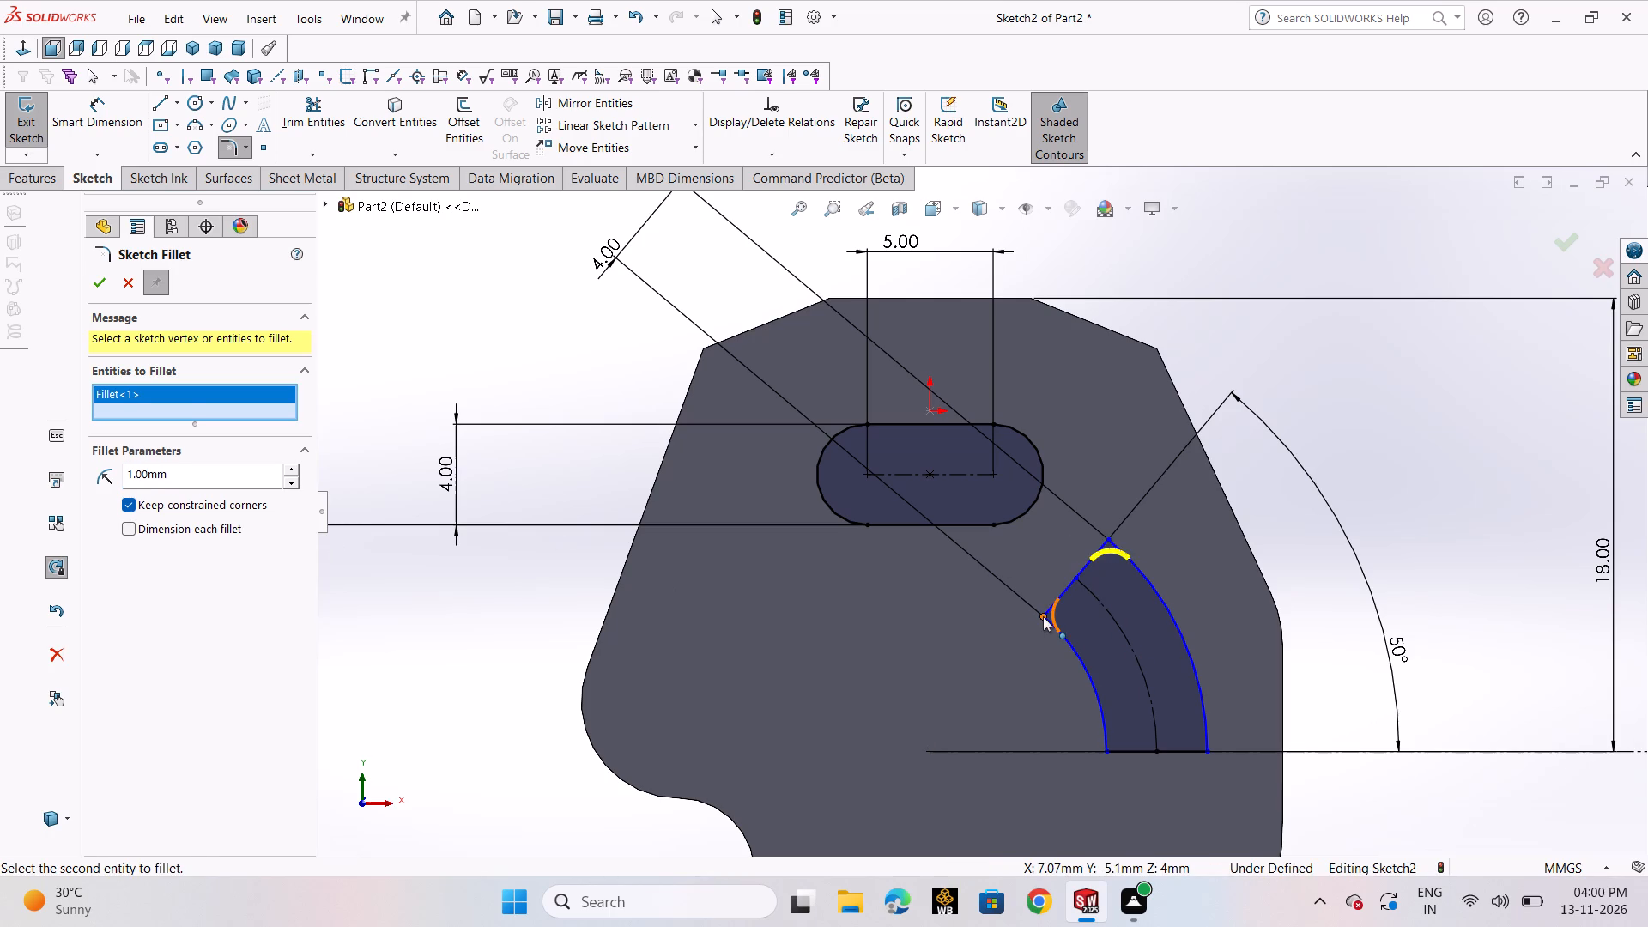
left_click(1043, 616)
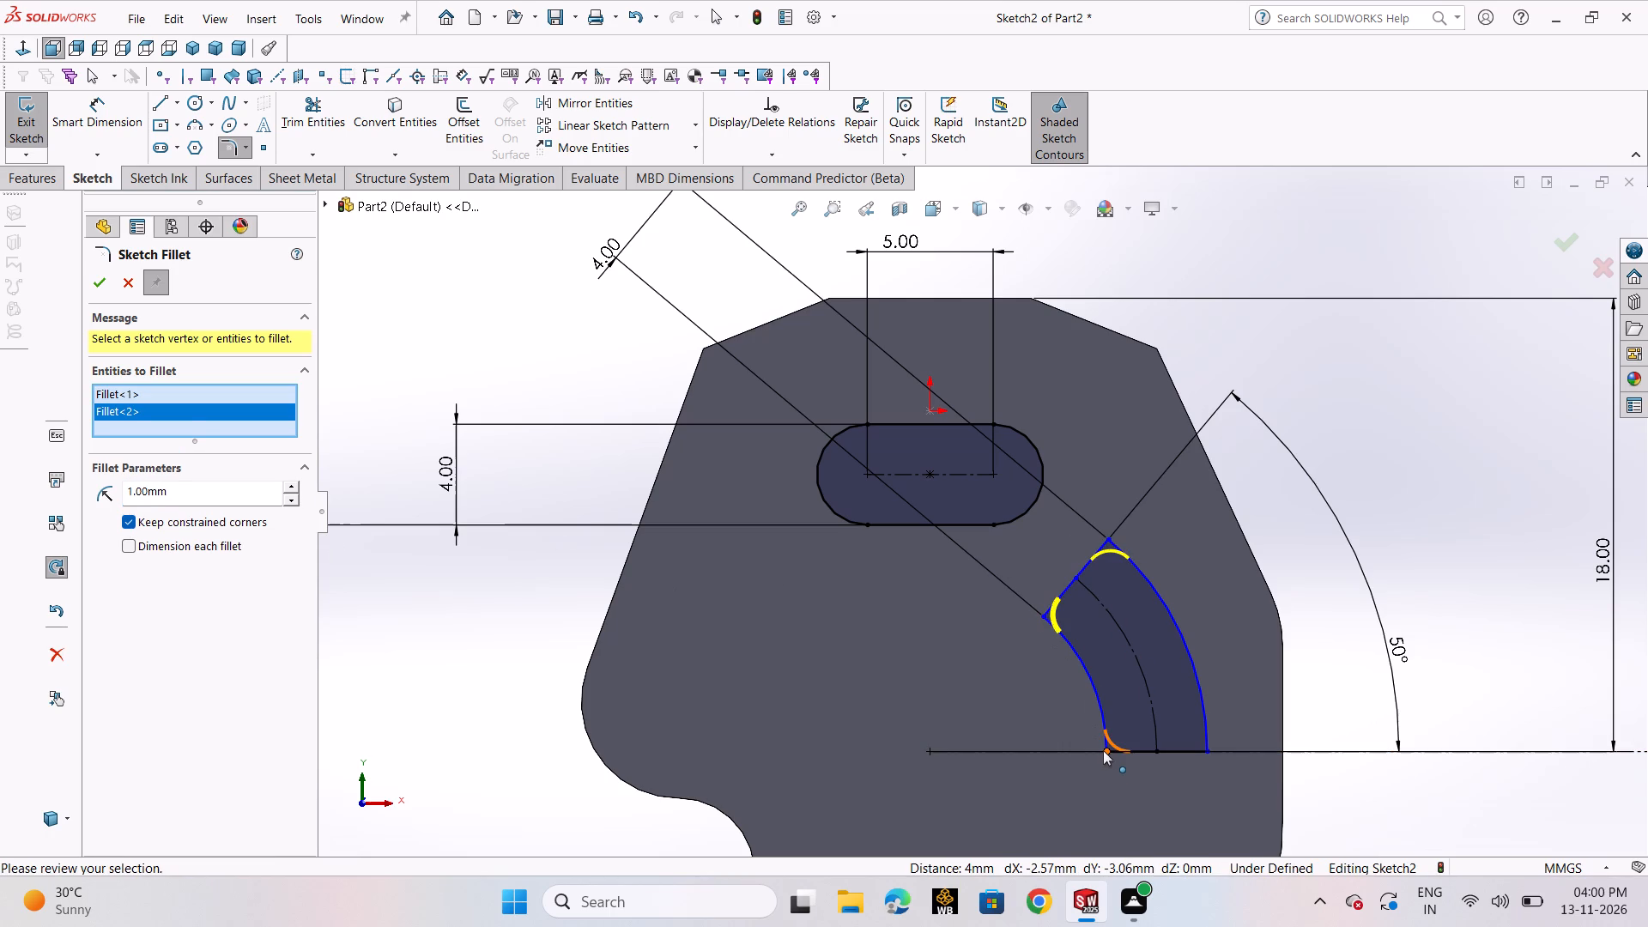
left_click(1103, 750)
left_click(1209, 750)
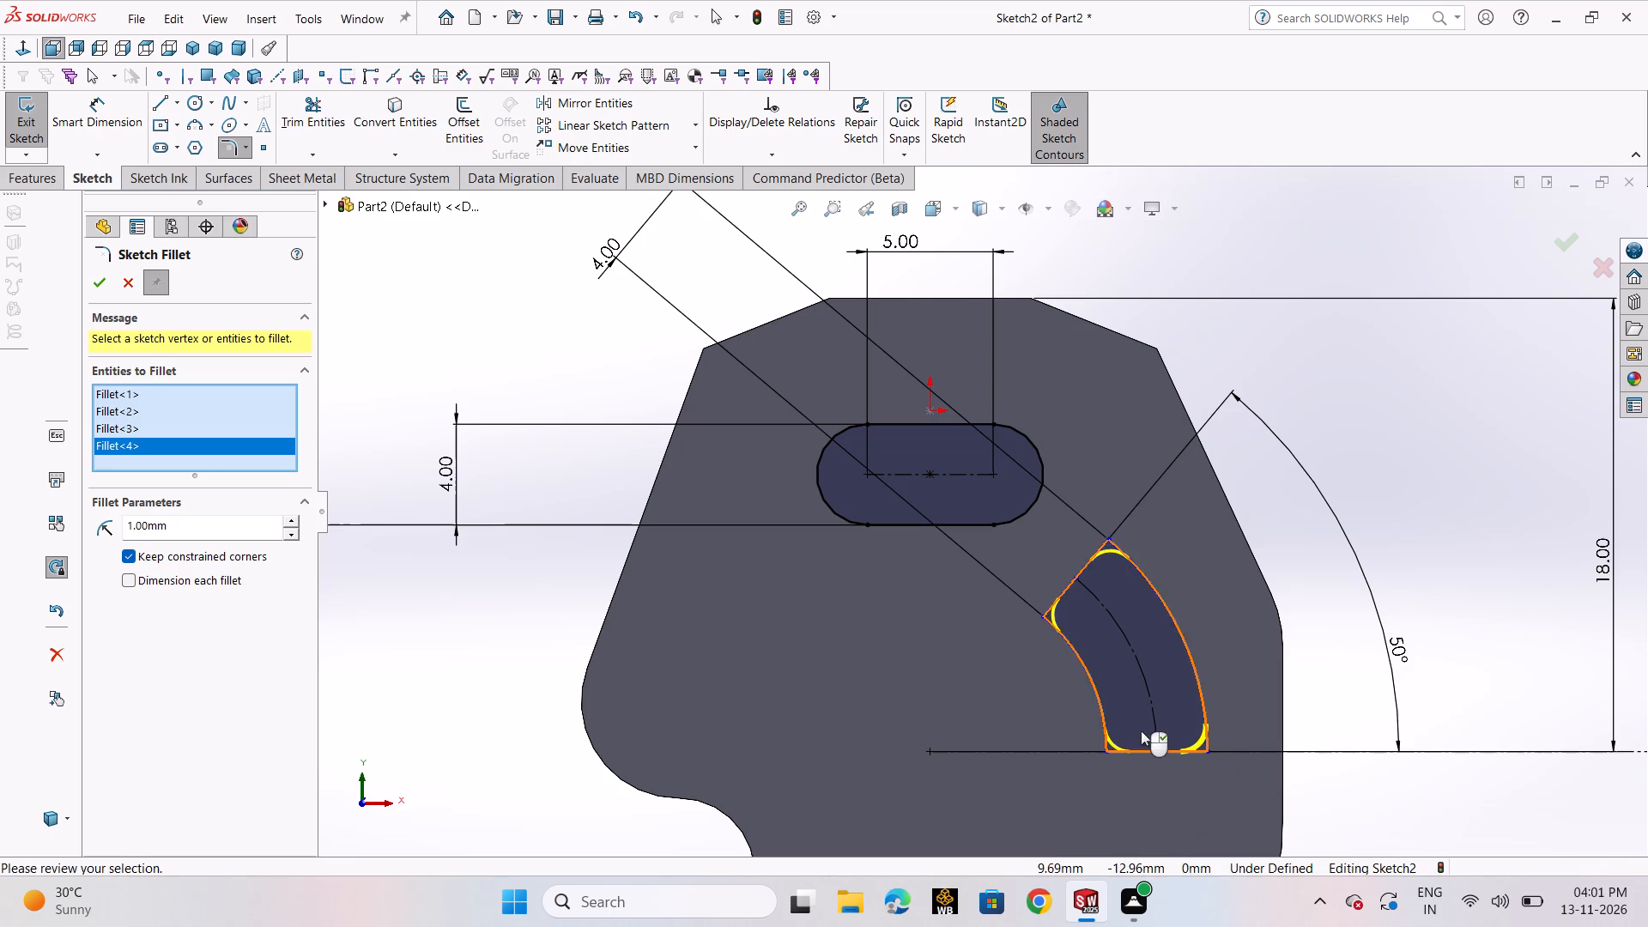
left_click(96, 282)
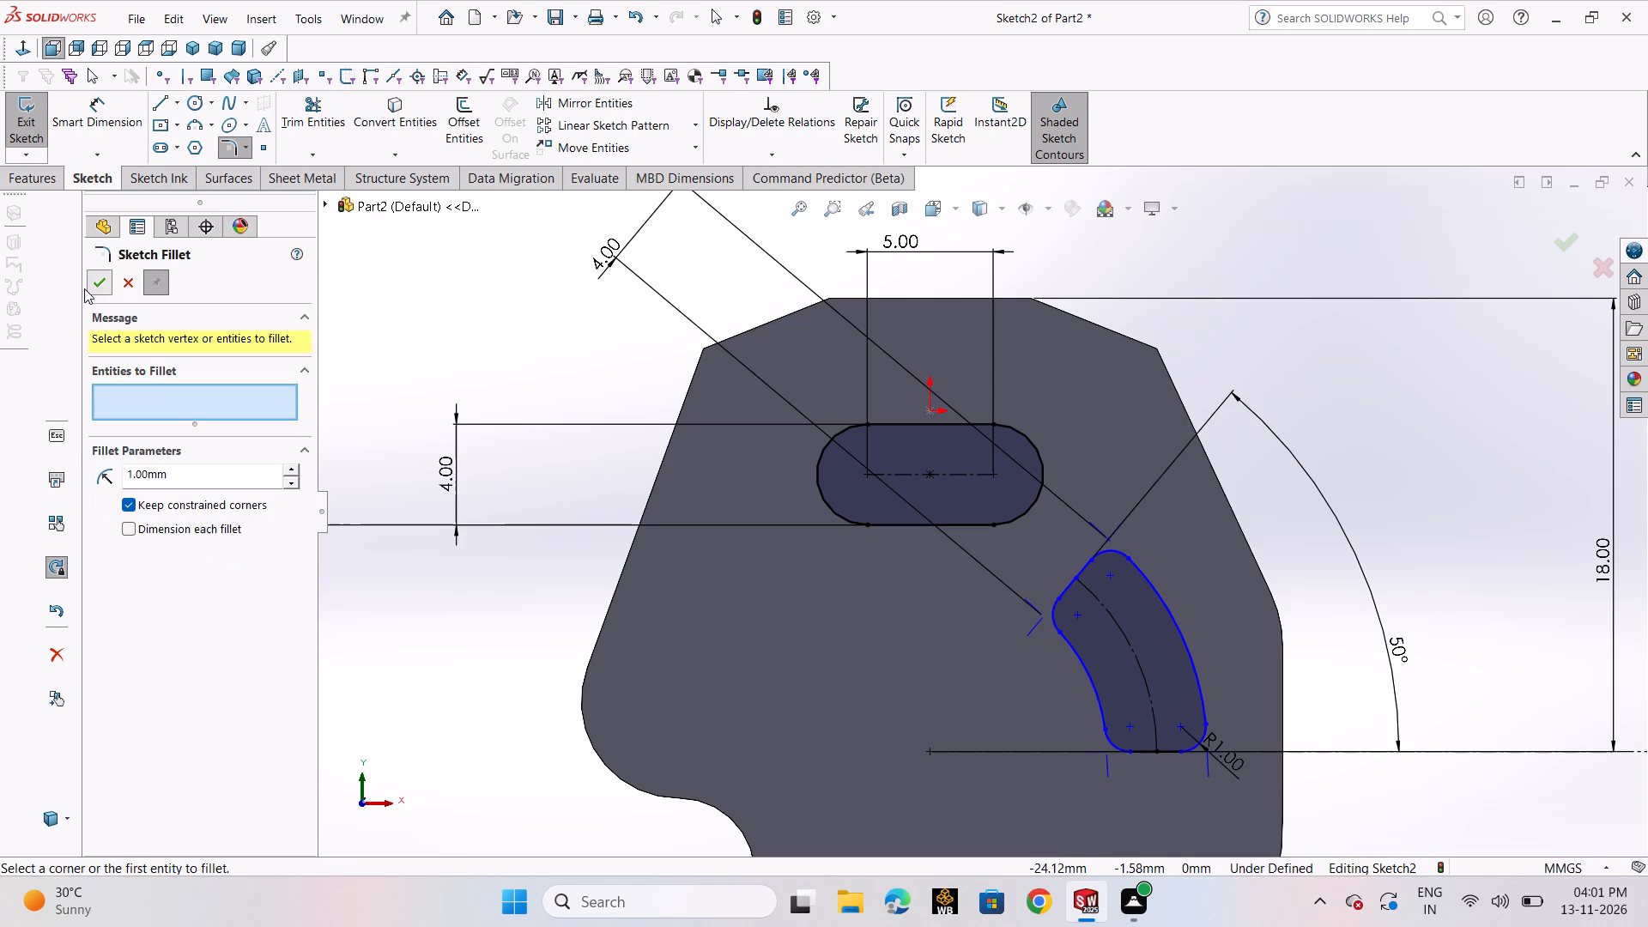
scroll(1329, 578, "up", 1)
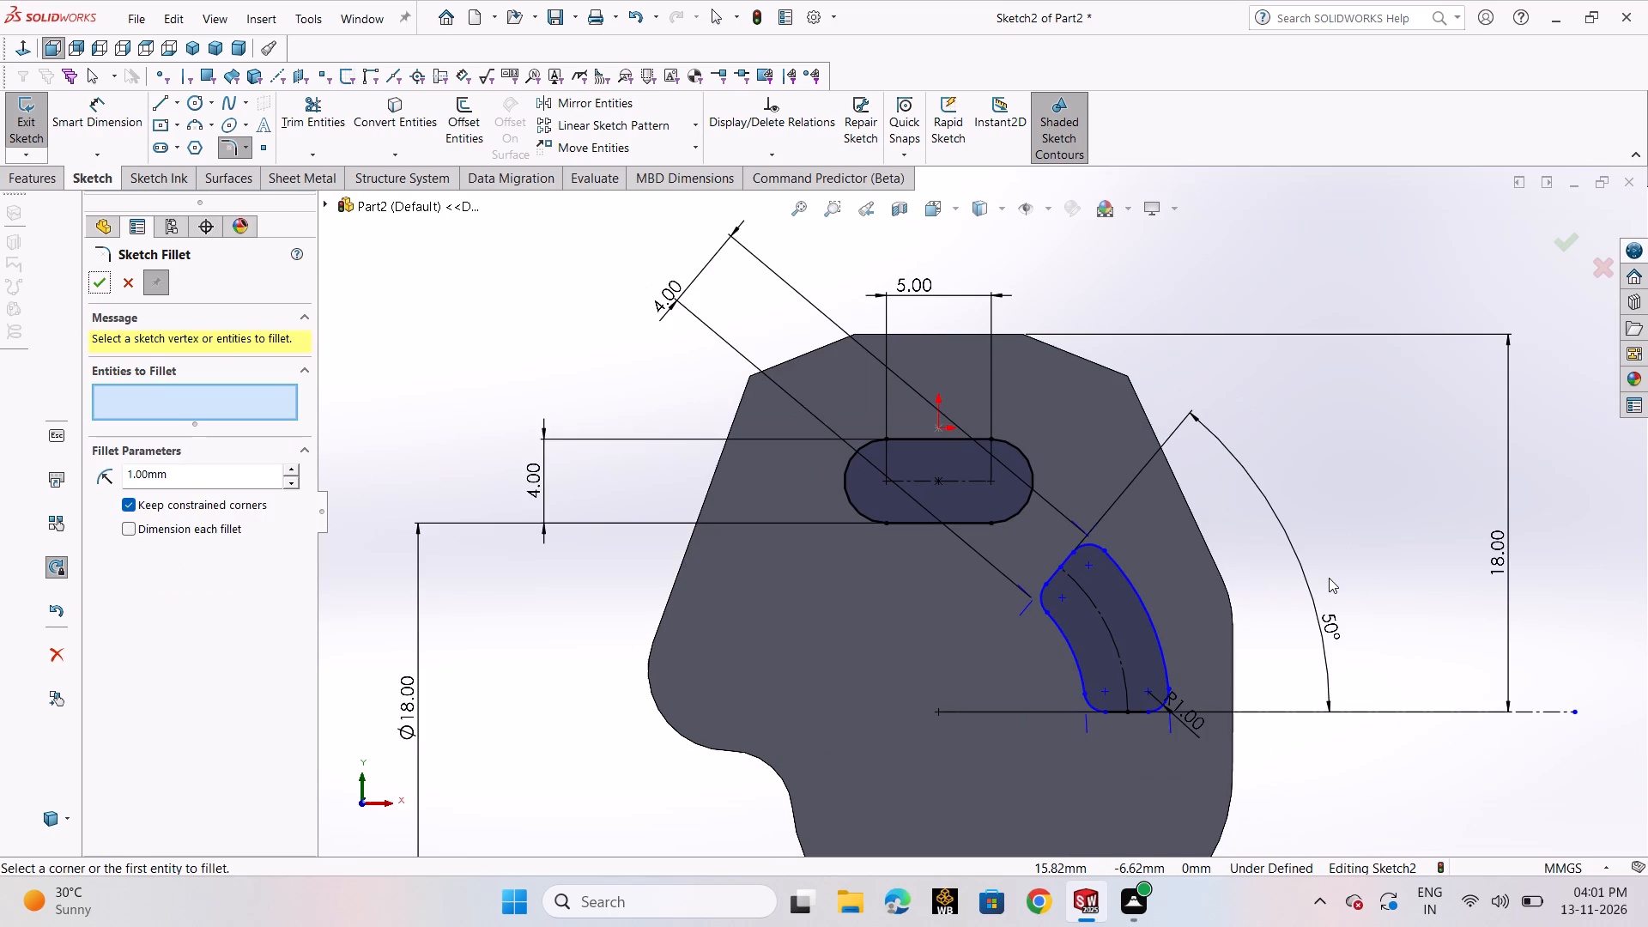
left_click(1561, 249)
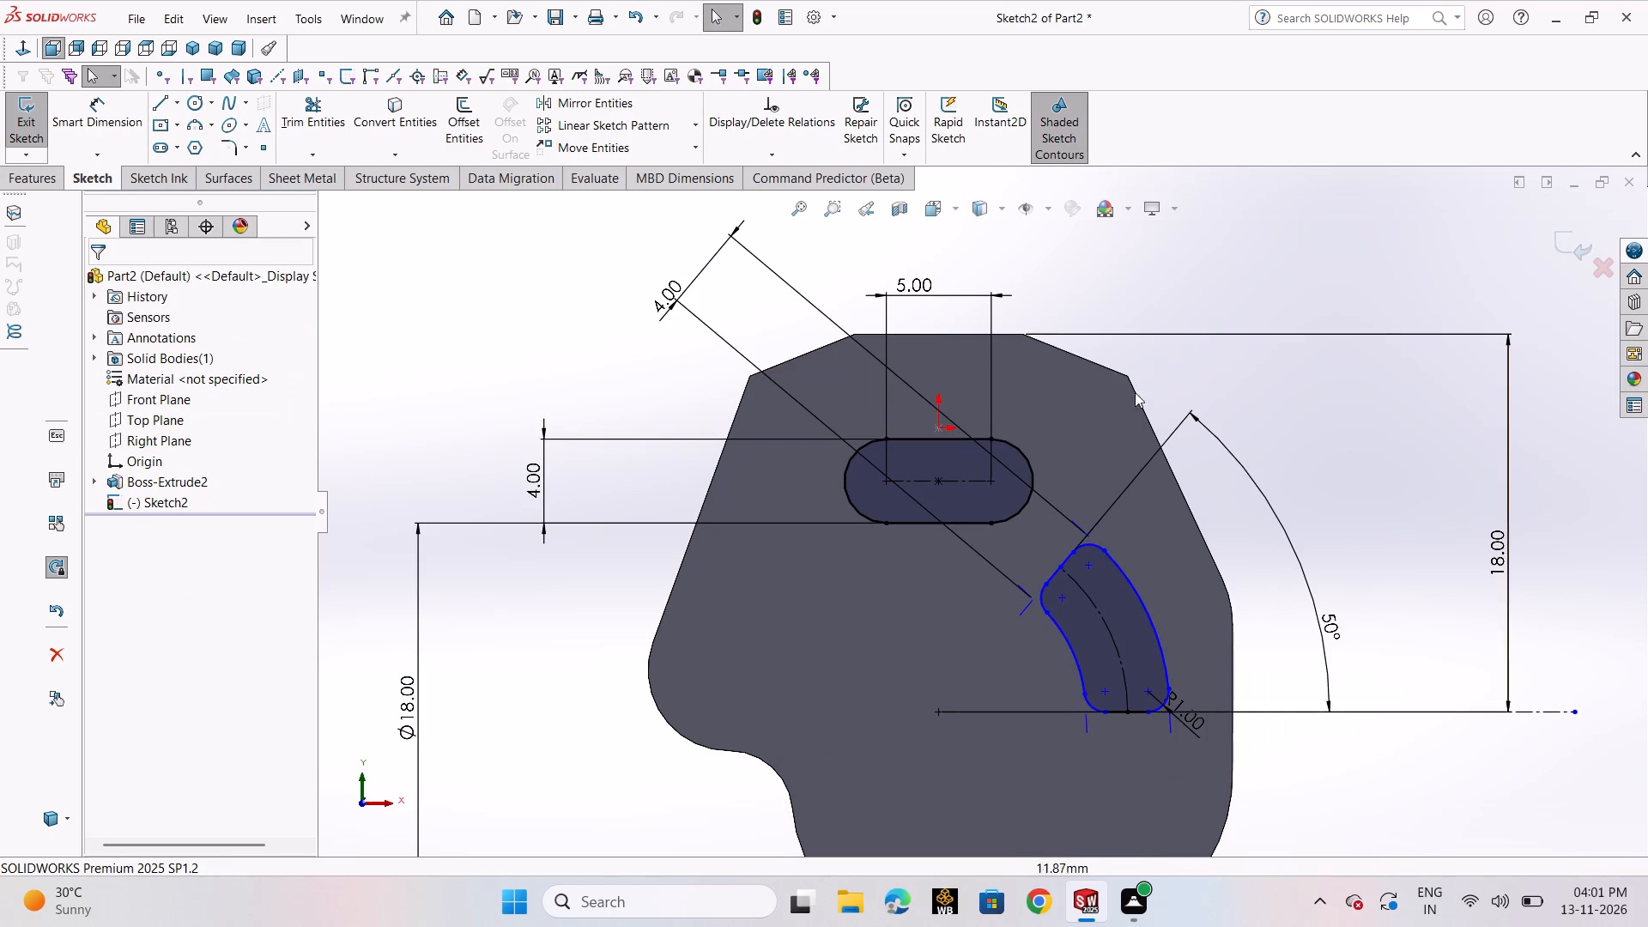
Extrude-cut the straight and curved slot outlines into the plate, using Mid Plane with a 4 mm depth.
left_click(46, 180)
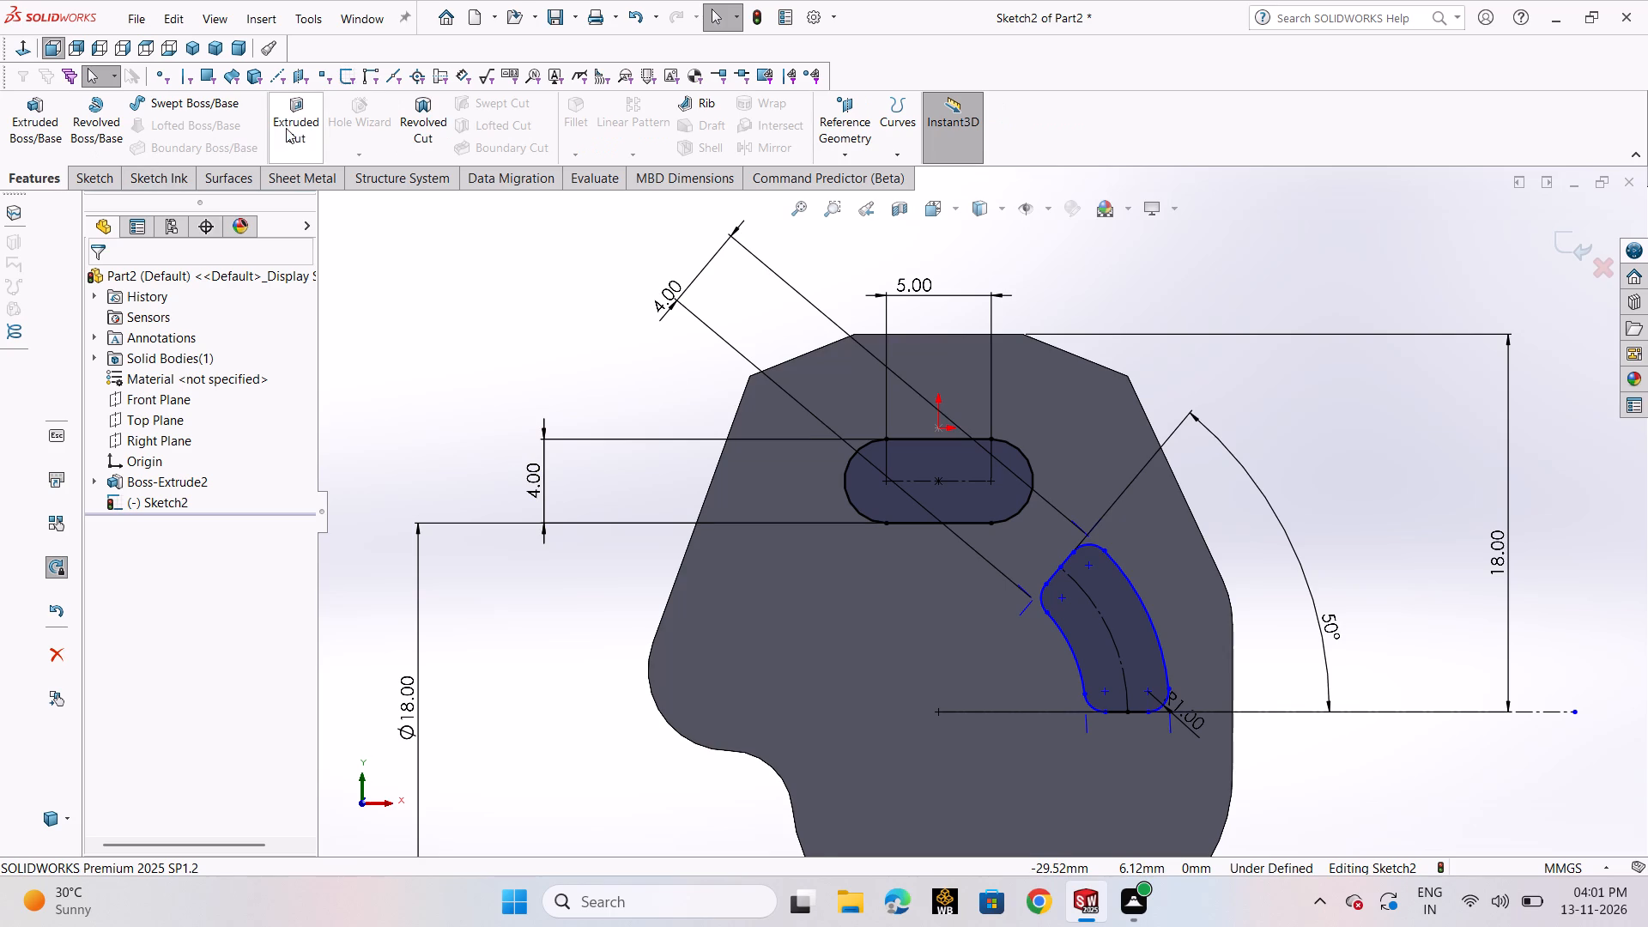
left_click(286, 128)
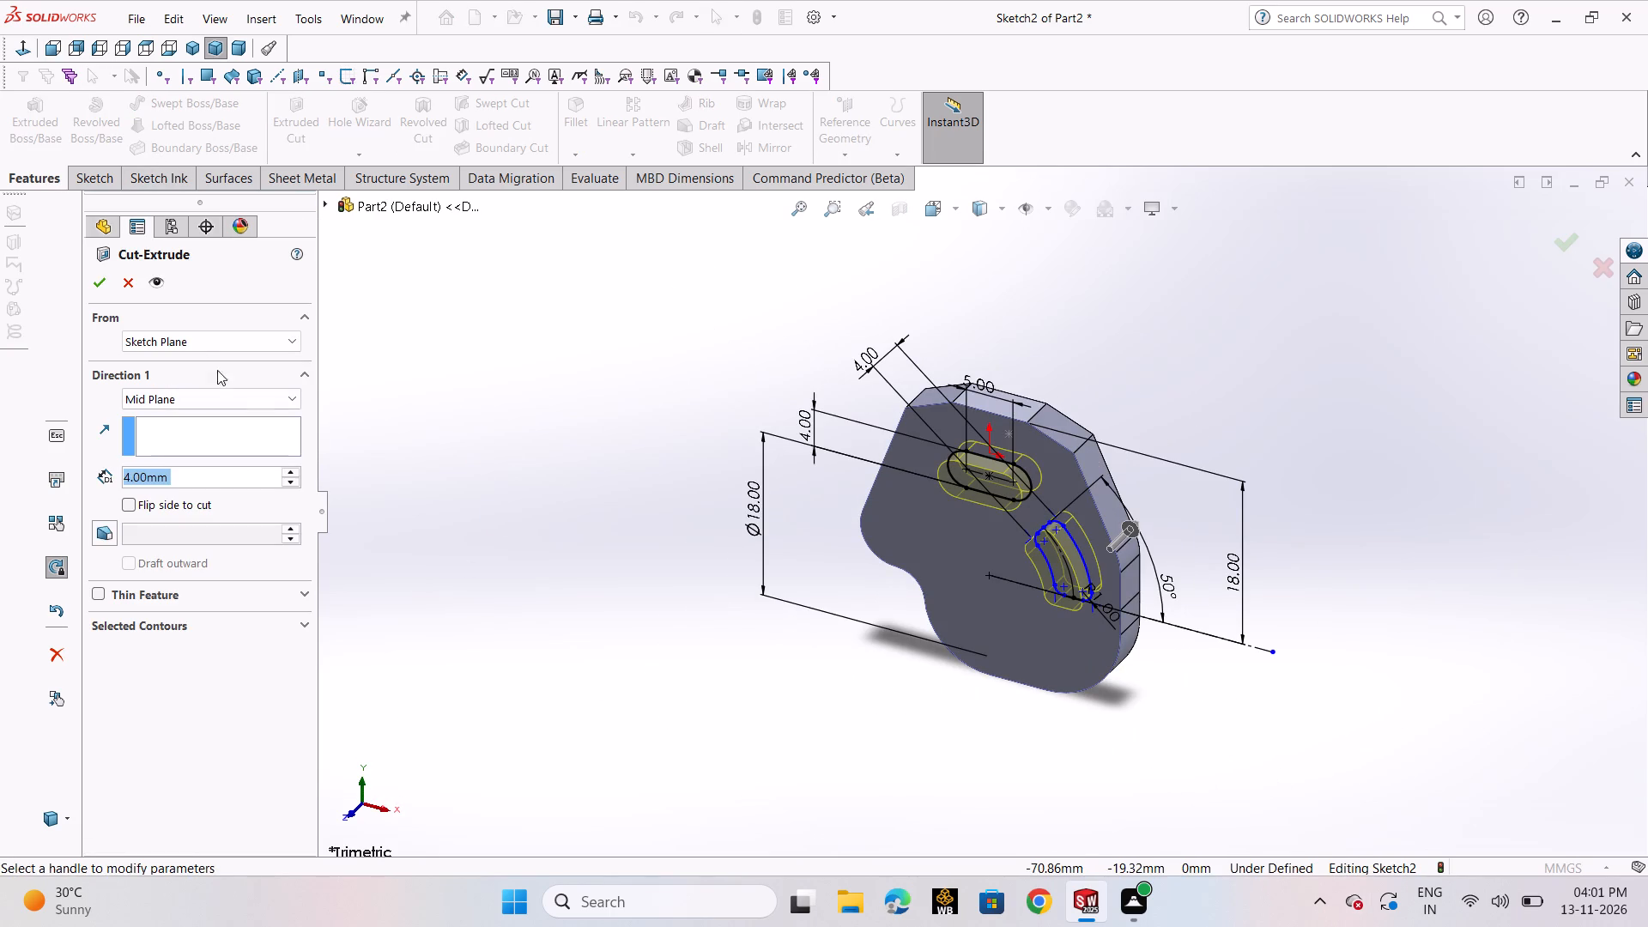
left_click(102, 288)
middle_click_drag(1279, 664, 1208, 690)
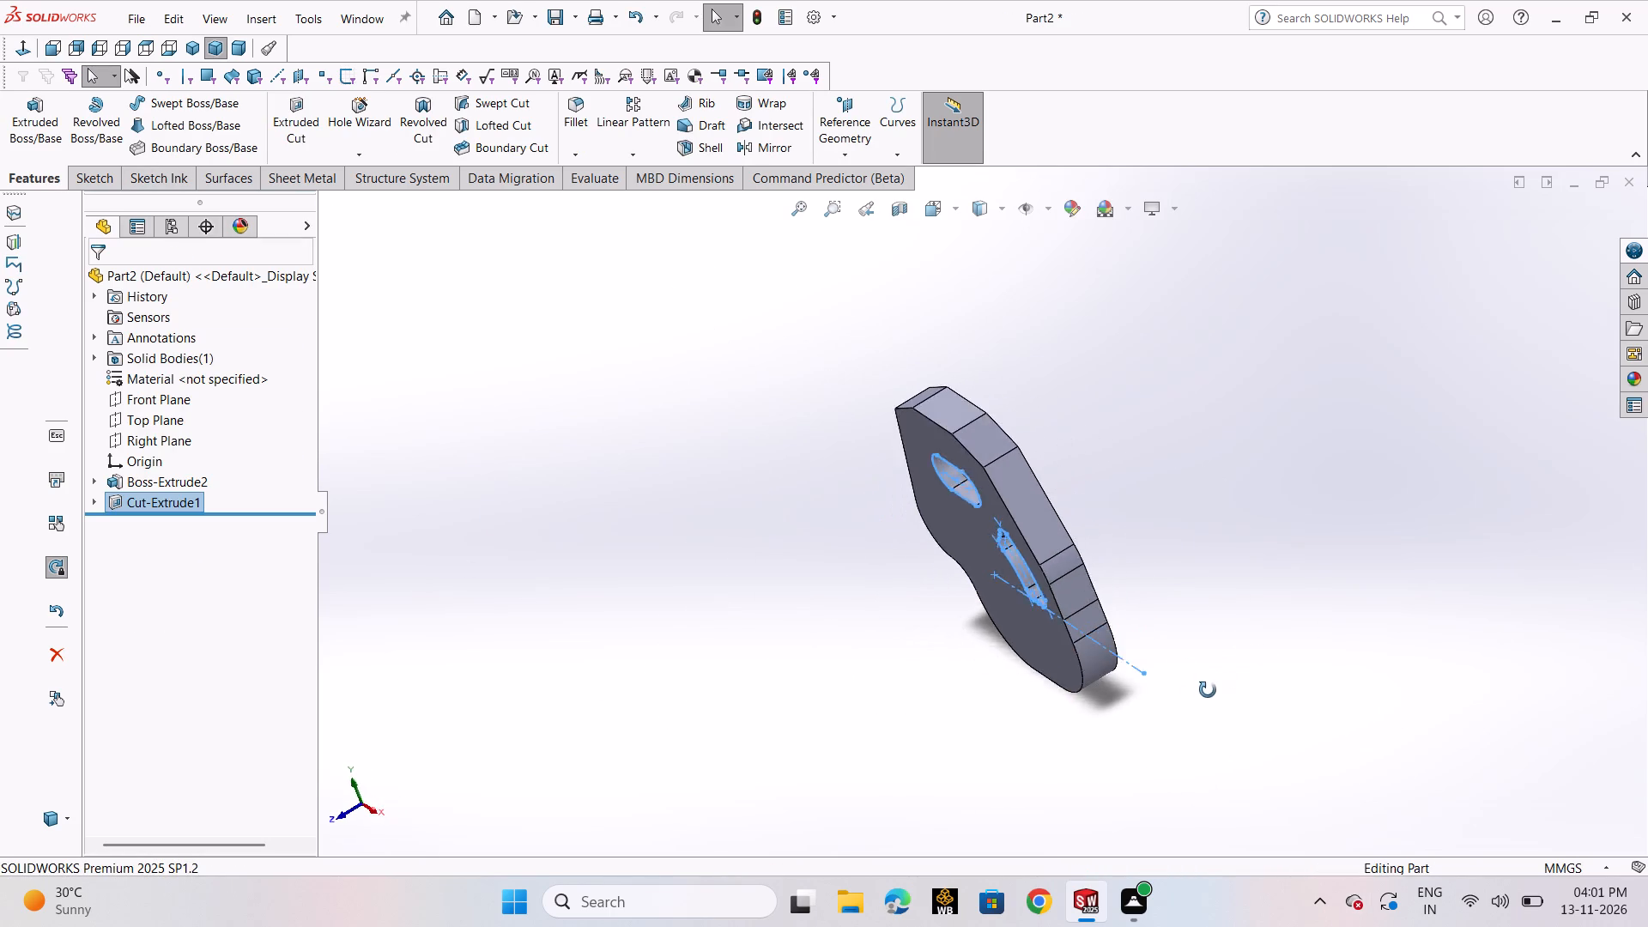
middle_click_drag(1208, 690, 1297, 656)
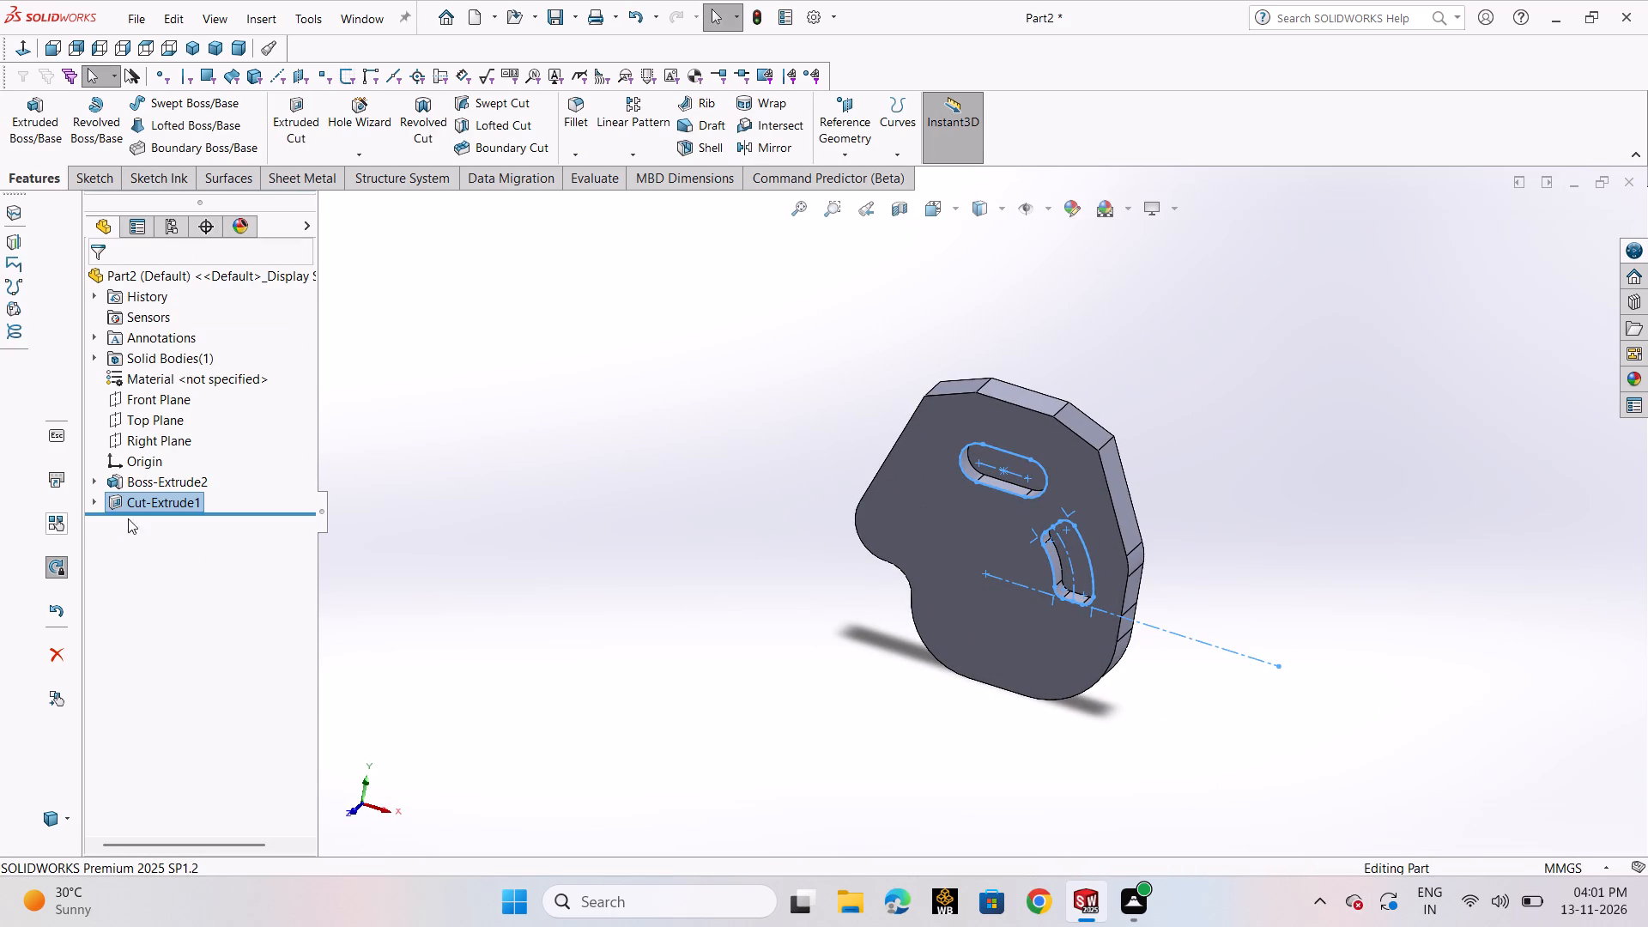
Edit the slot cut feature and change its Direction 1 end condition to Blind.
left_click(141, 507)
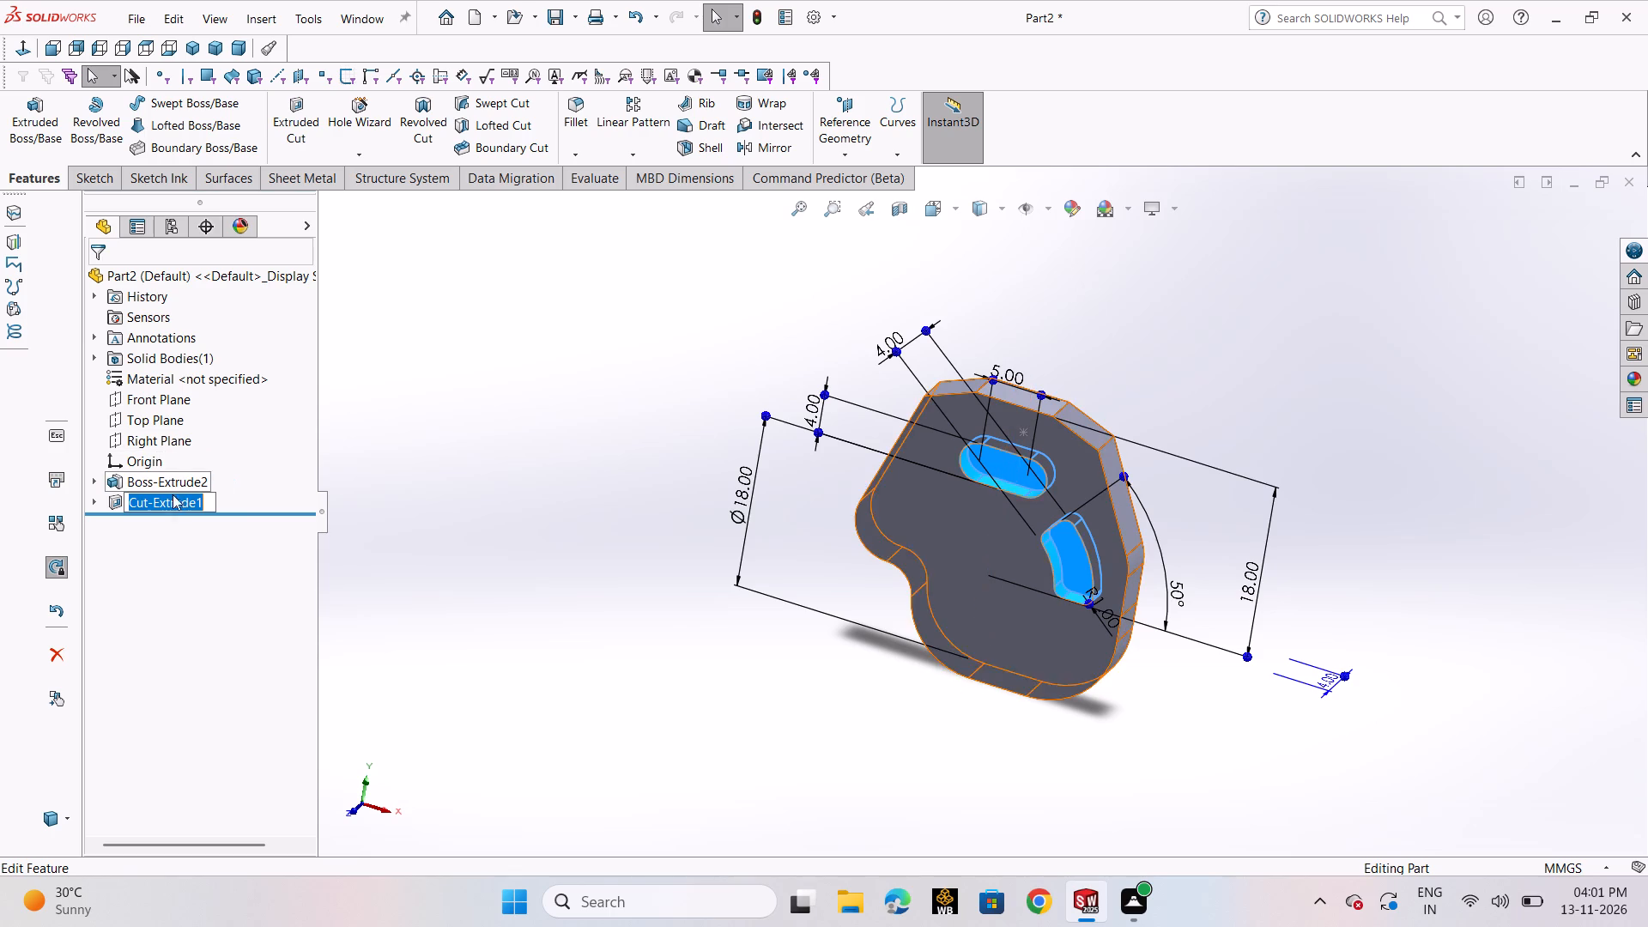
left_click(245, 512)
right_click(172, 506)
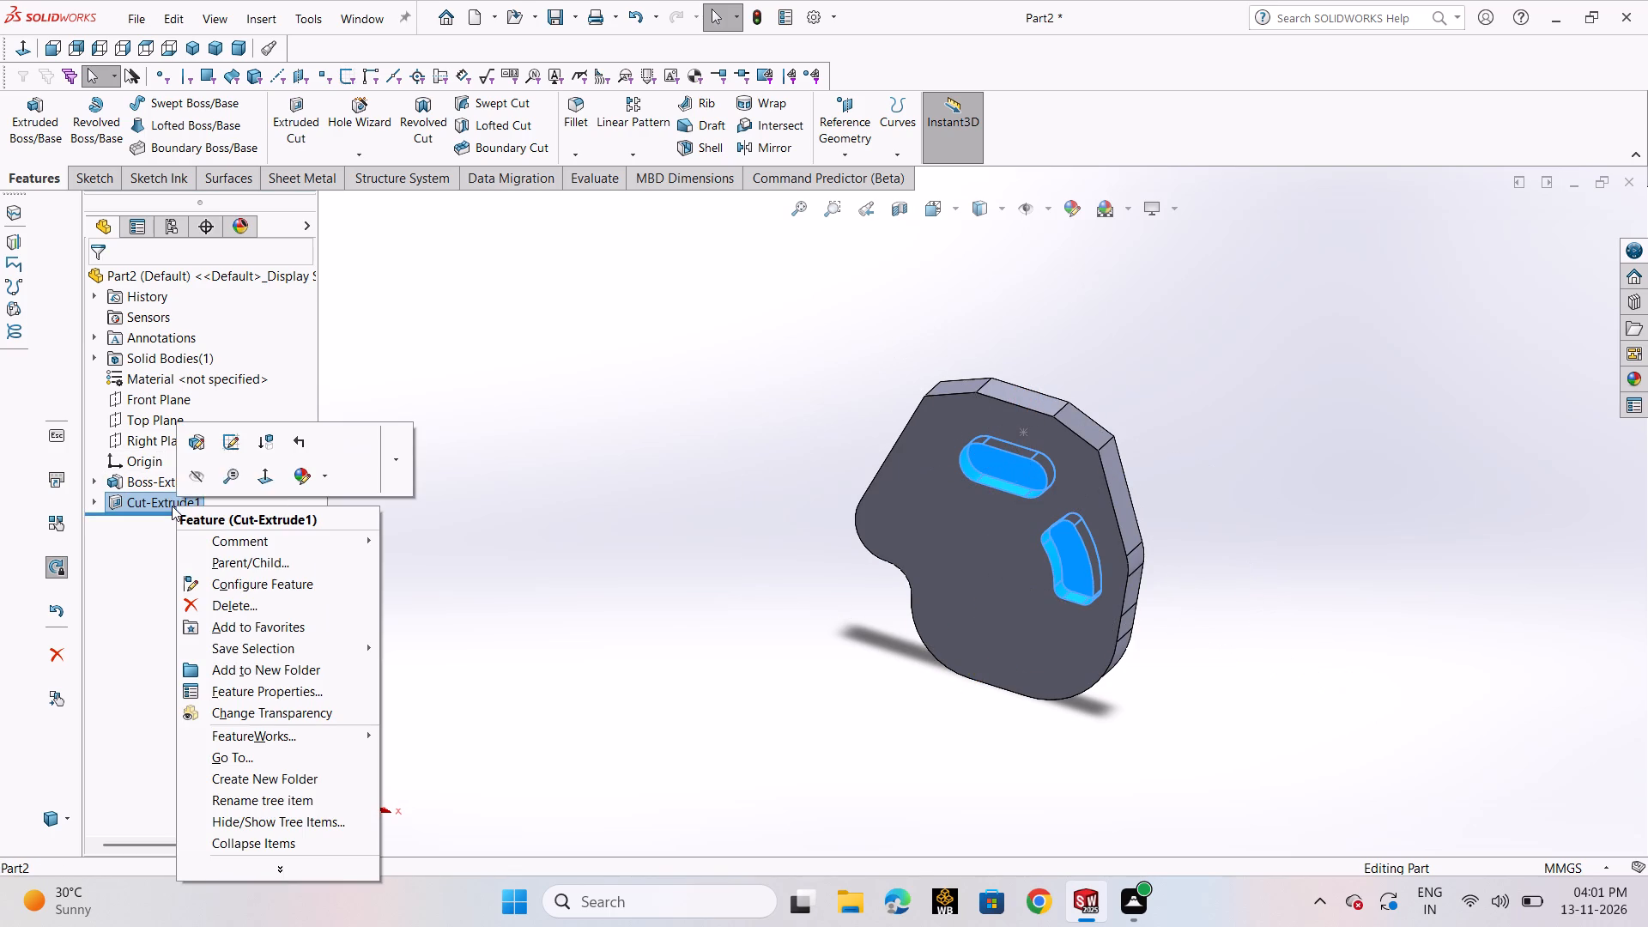
left_click(205, 443)
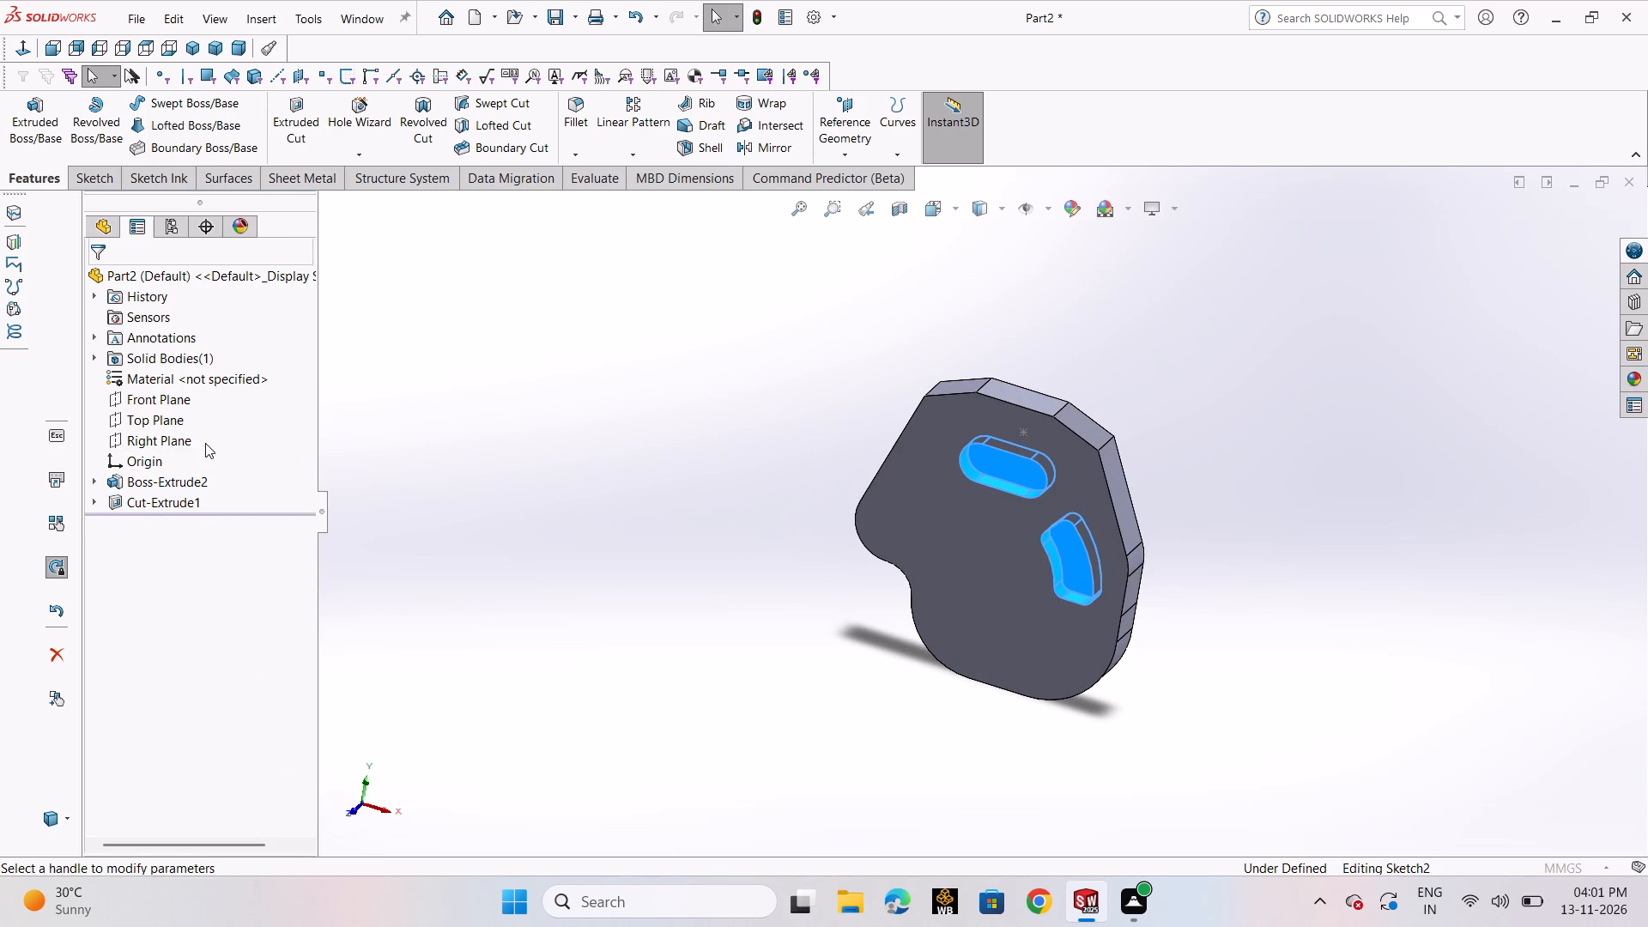
left_click(193, 402)
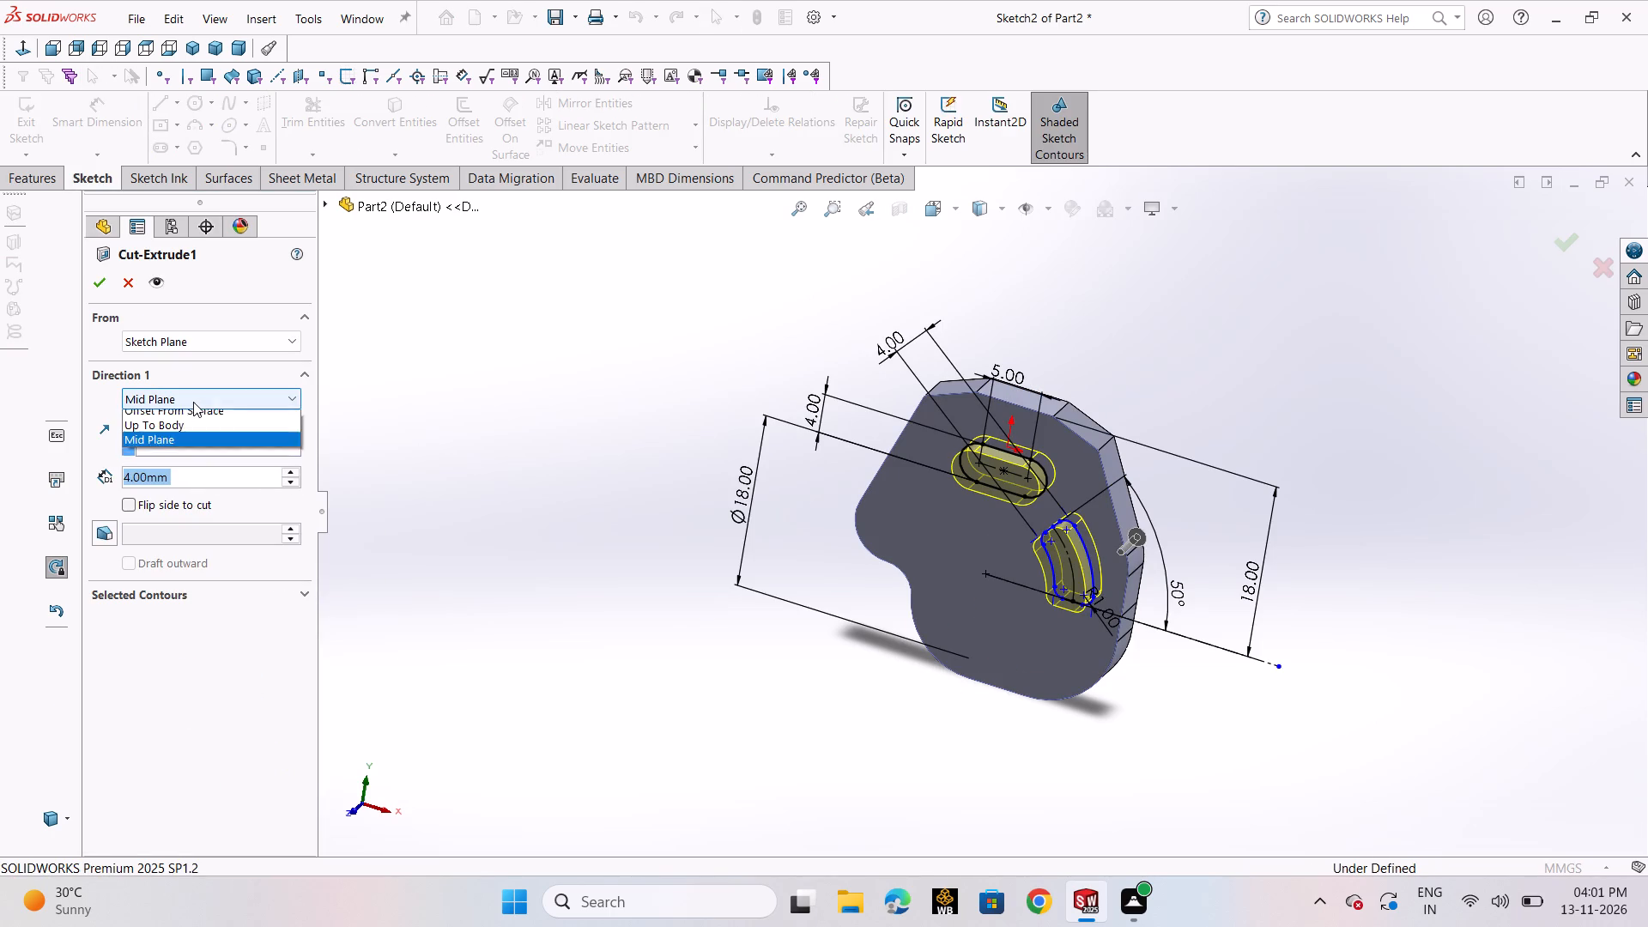
left_click(173, 413)
left_click(102, 287)
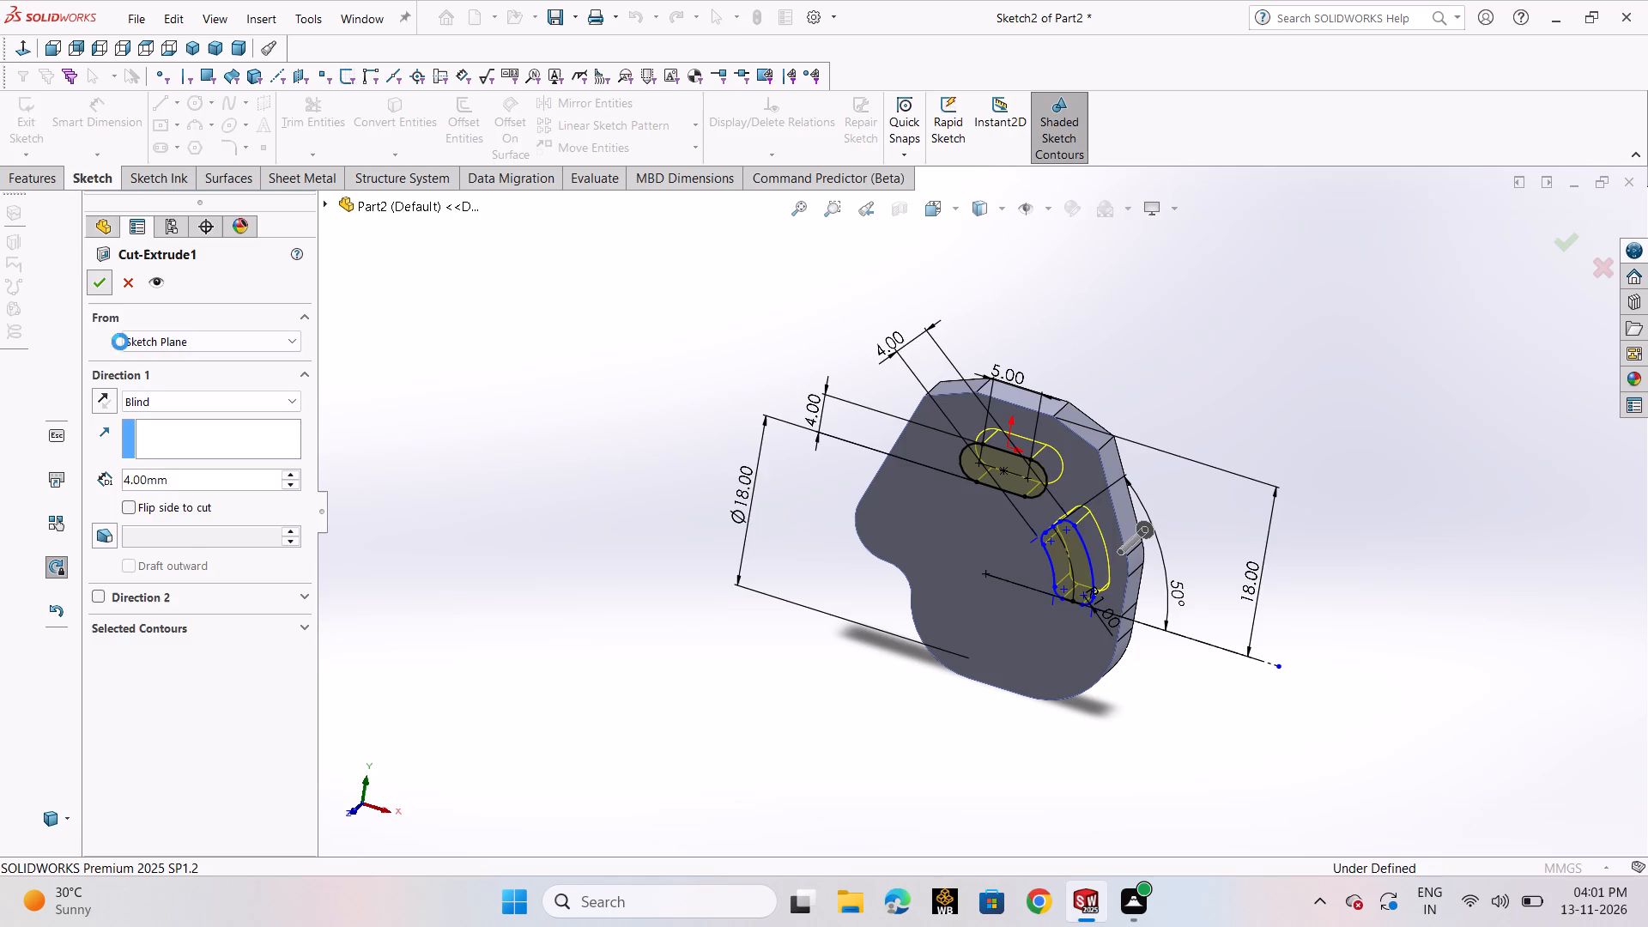
left_click(672, 749)
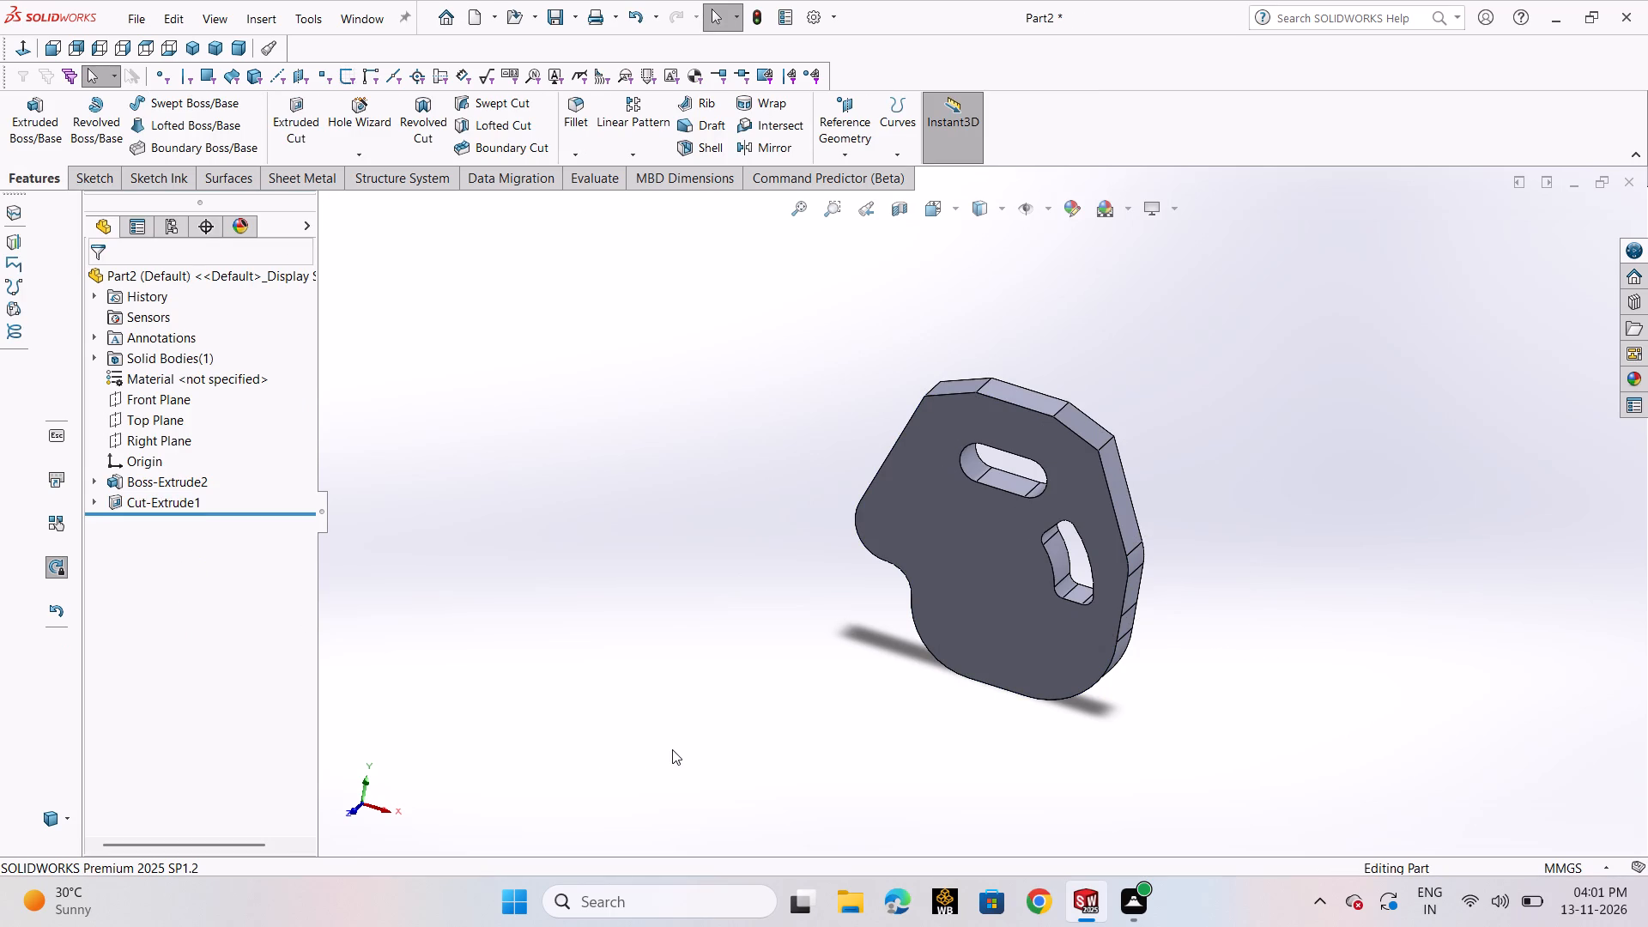
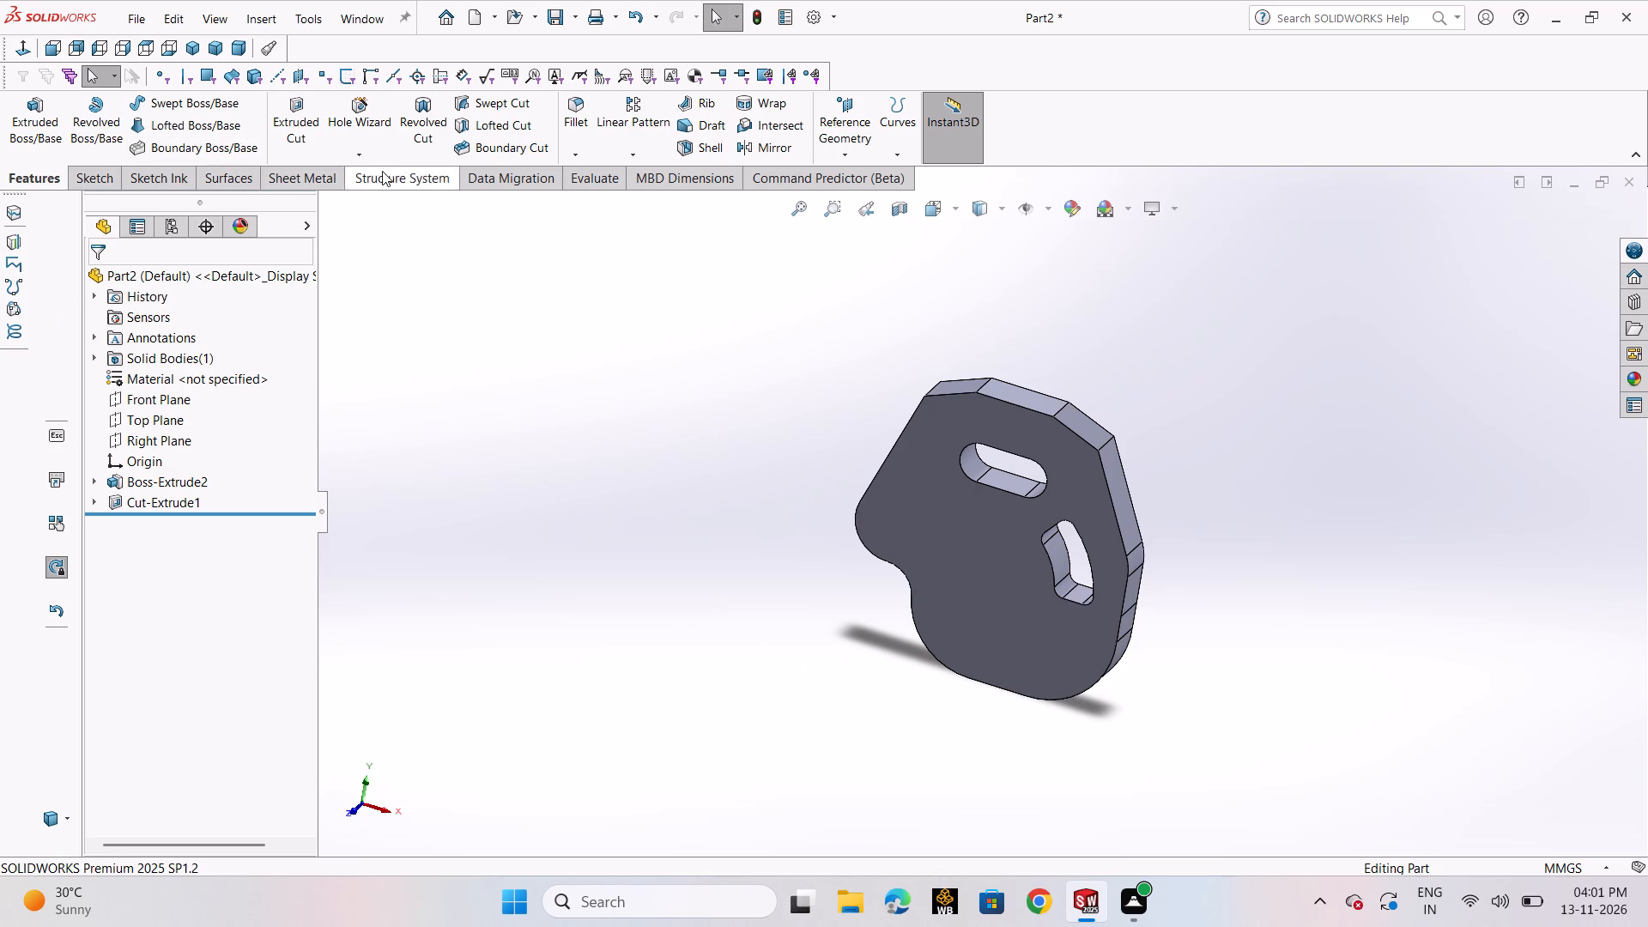
Start a Hole Wizard hole for the plate, choosing a Countersink hole of type CTSK Flat ISO 7046-1.
left_click(110, 179)
left_click(52, 179)
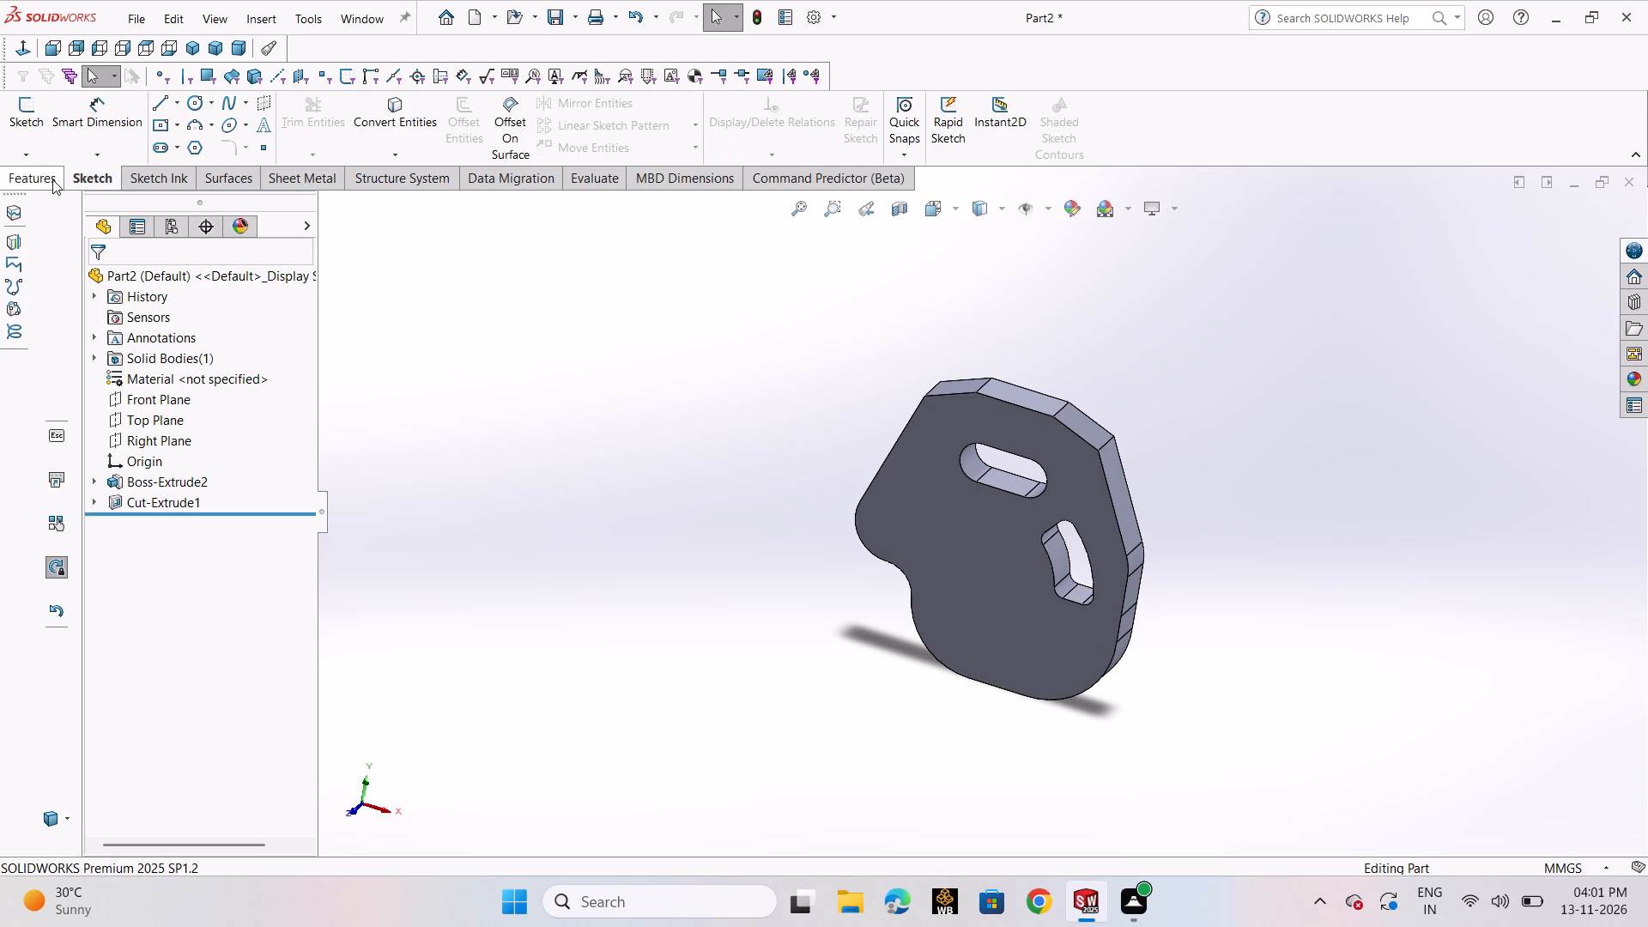
left_click(347, 152)
left_click(358, 175)
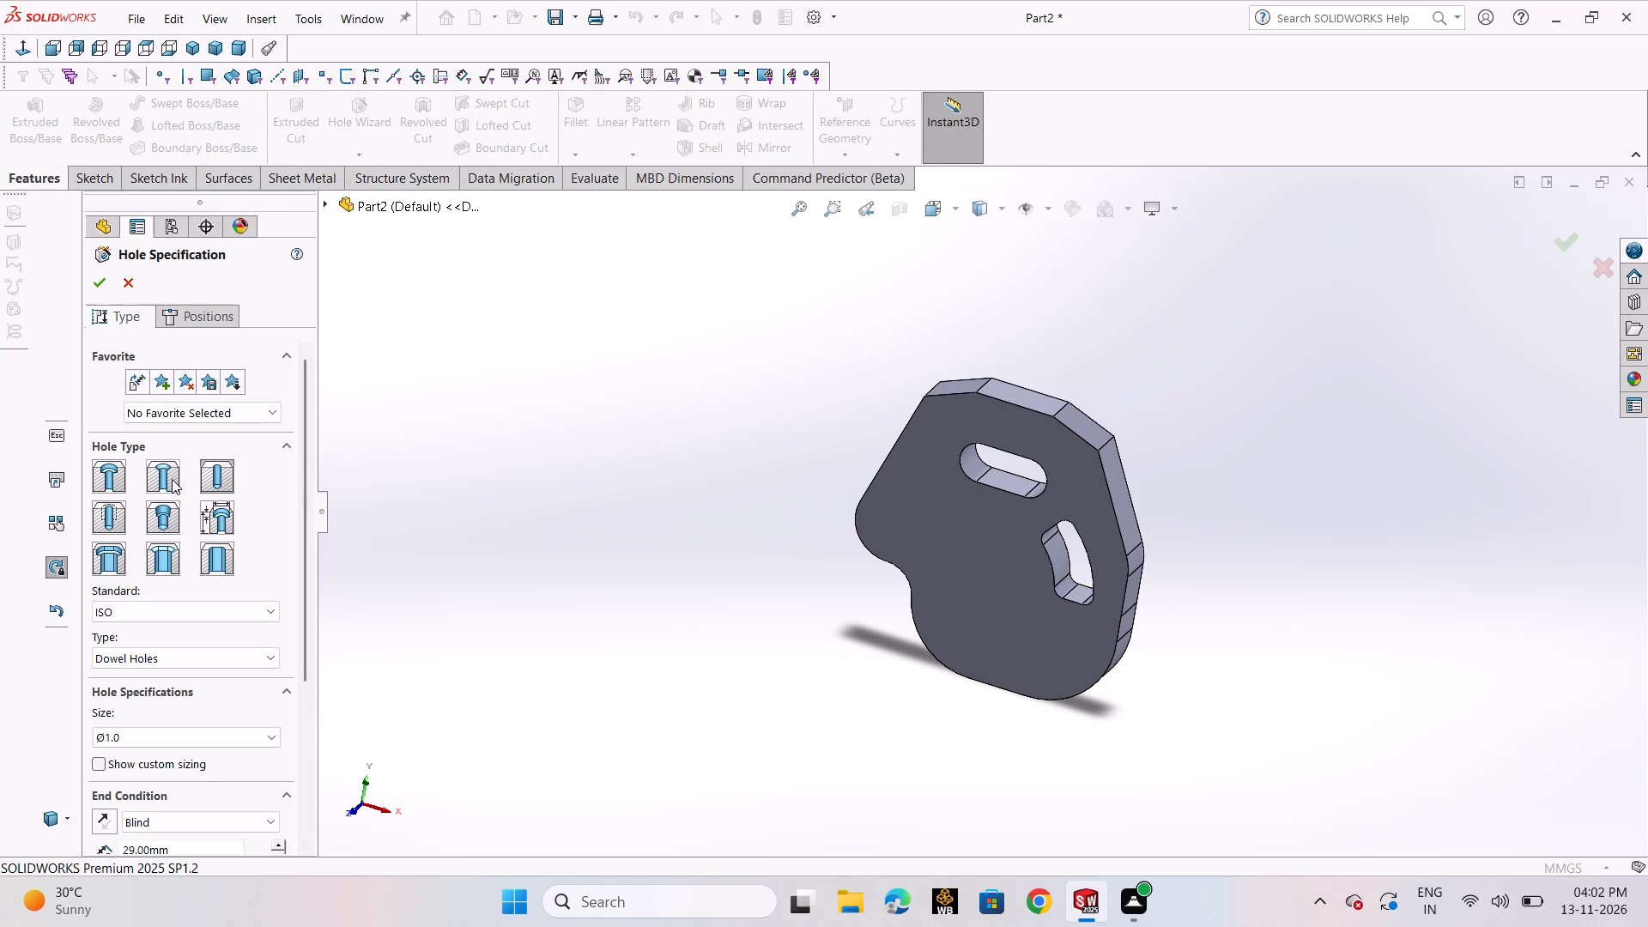
left_click(172, 479)
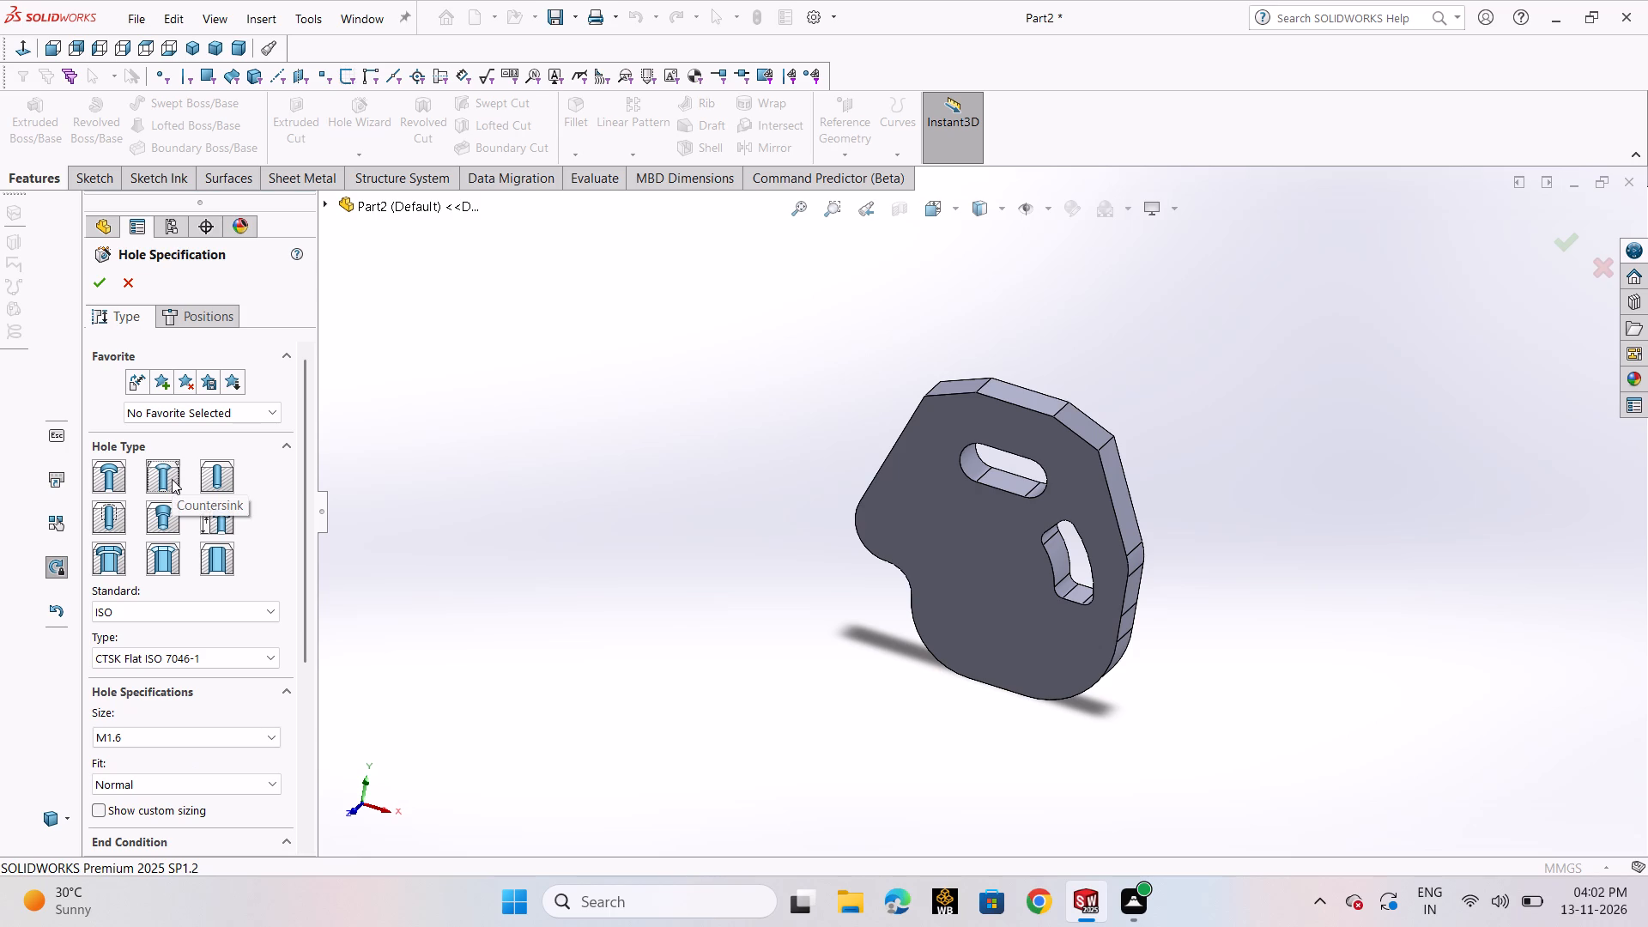
left_click(273, 656)
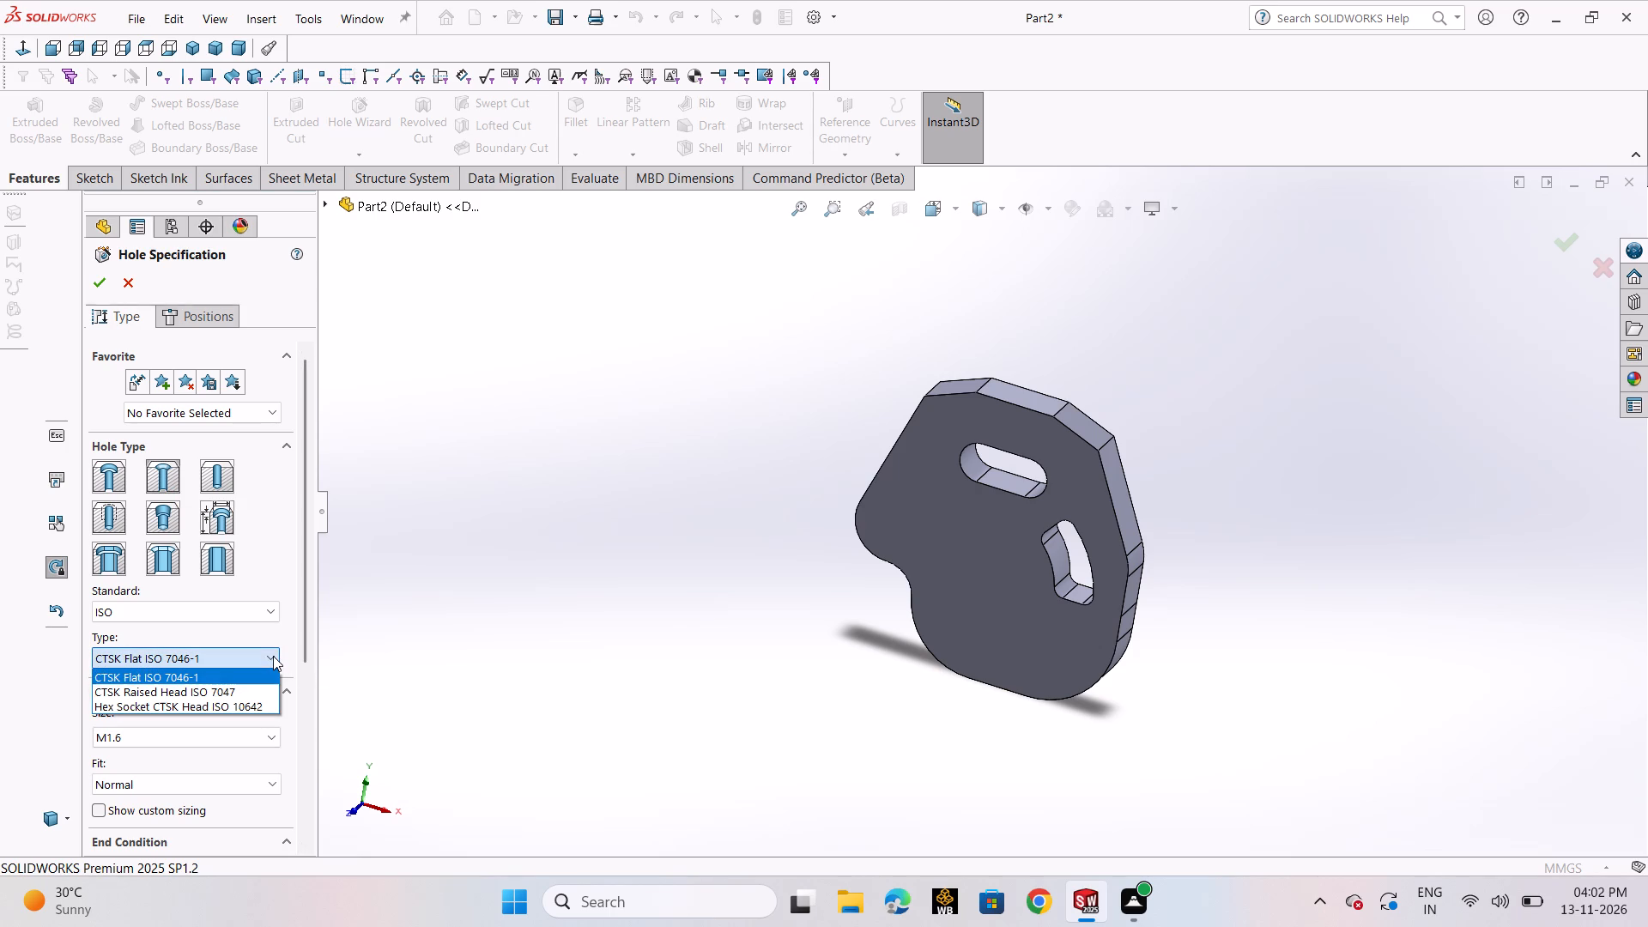
left_click(273, 656)
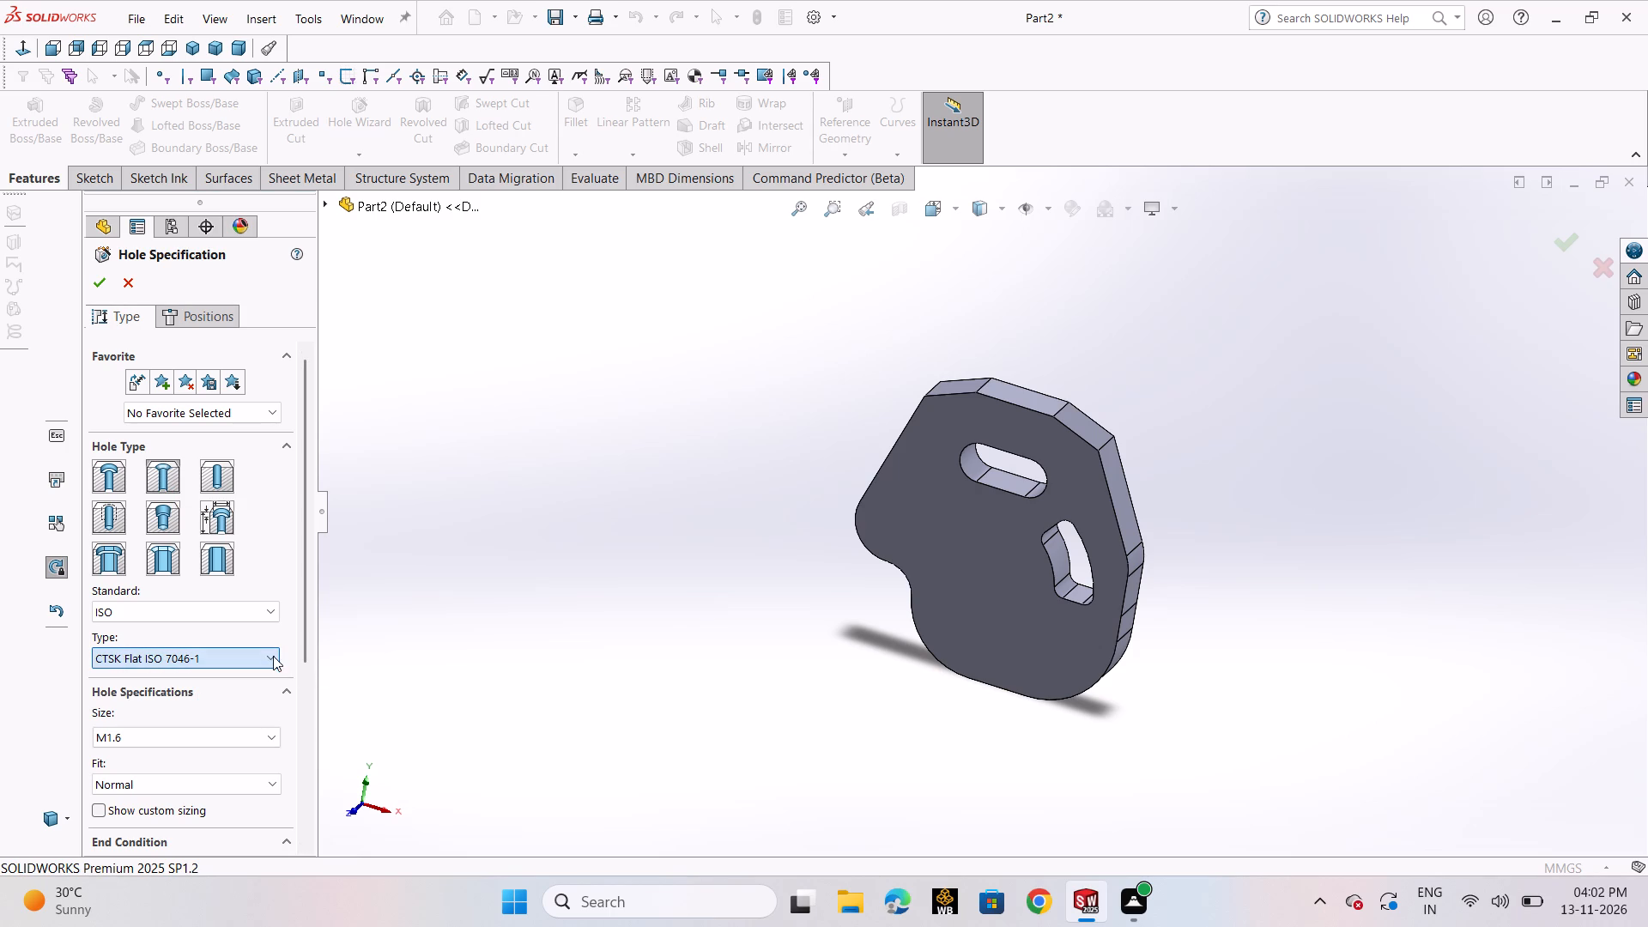
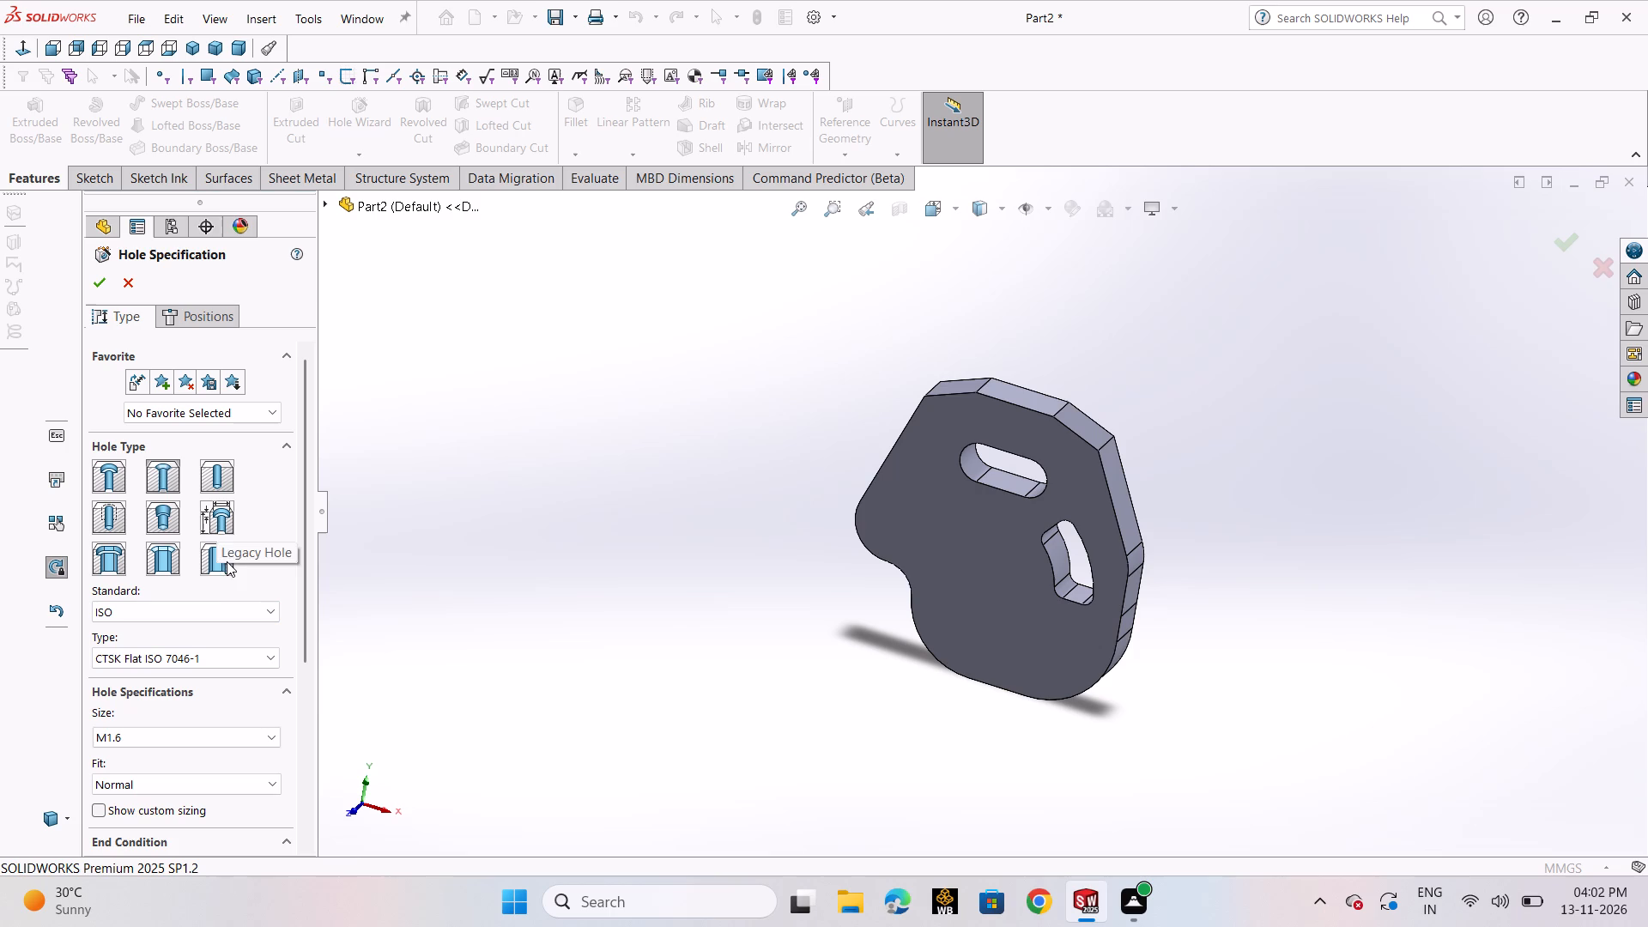
Set the countersunk hole's size to M2 in the hole specifications.
left_click(170, 739)
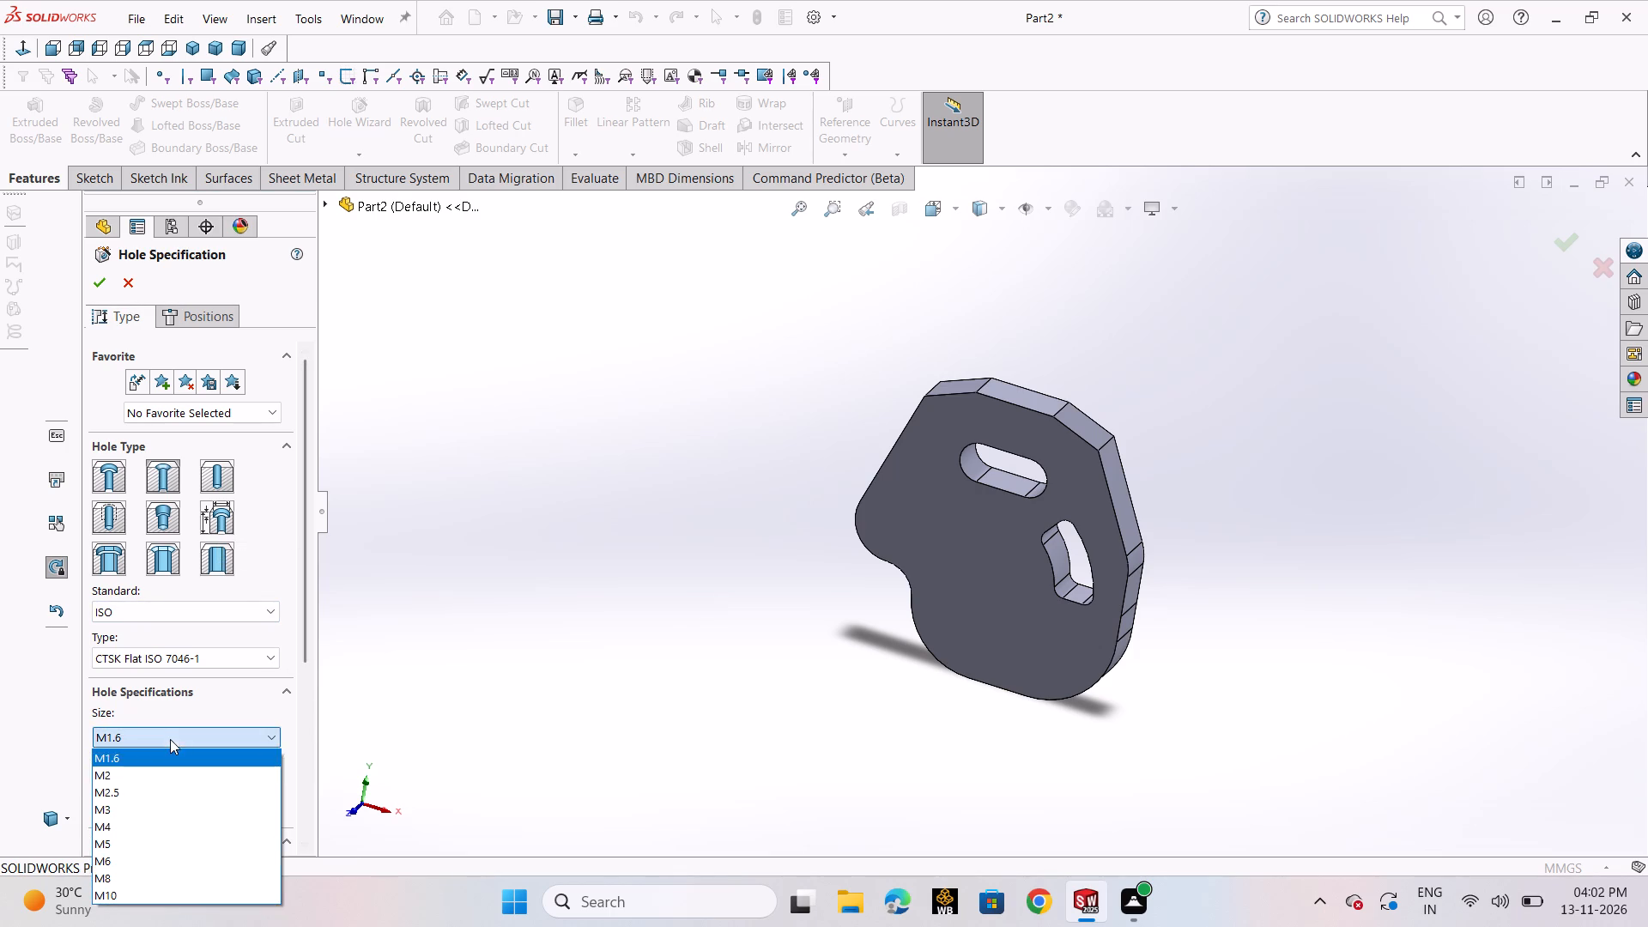
left_click(165, 779)
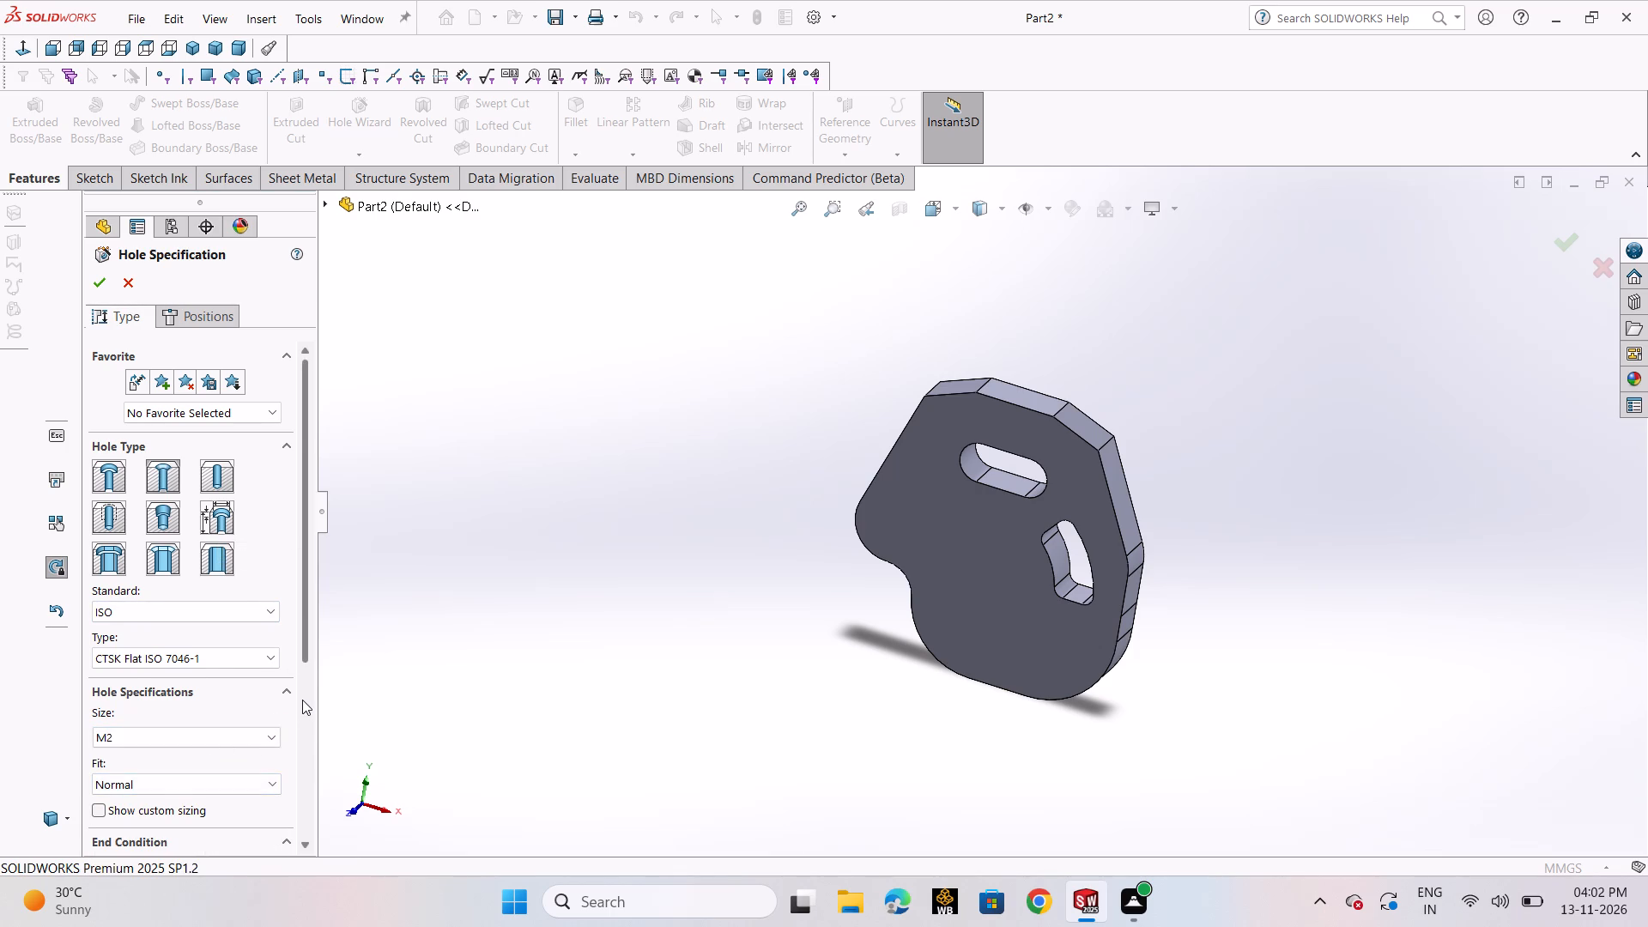
scroll(302, 700, "down", 2)
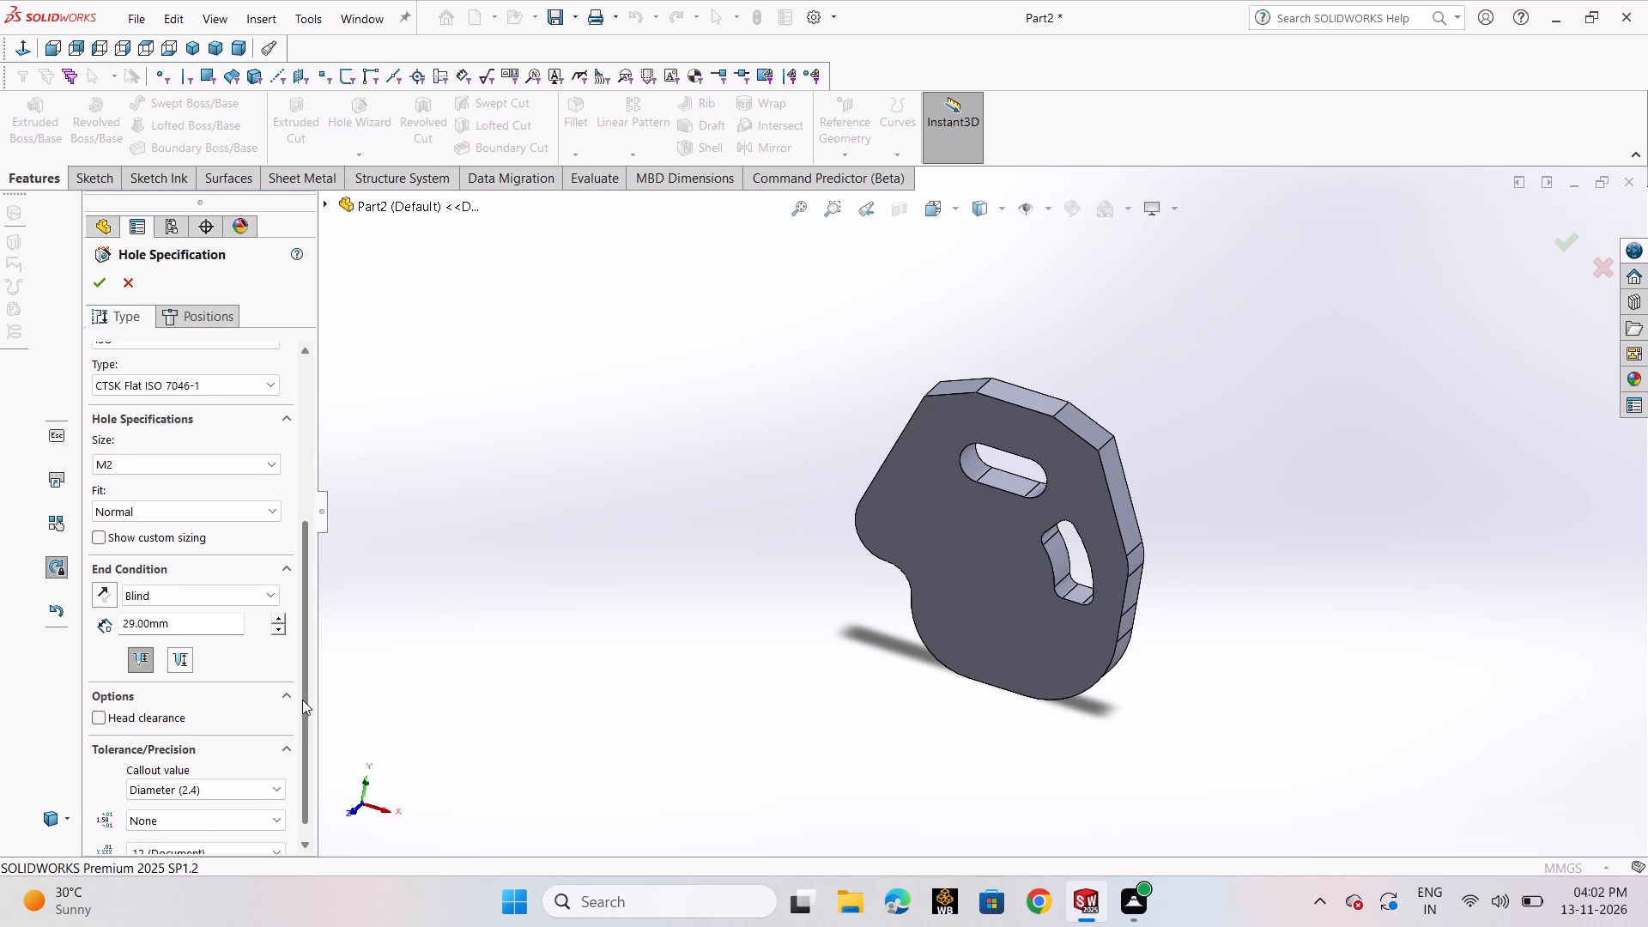
scroll(304, 700, "down", 1)
scroll(304, 700, "up", 3)
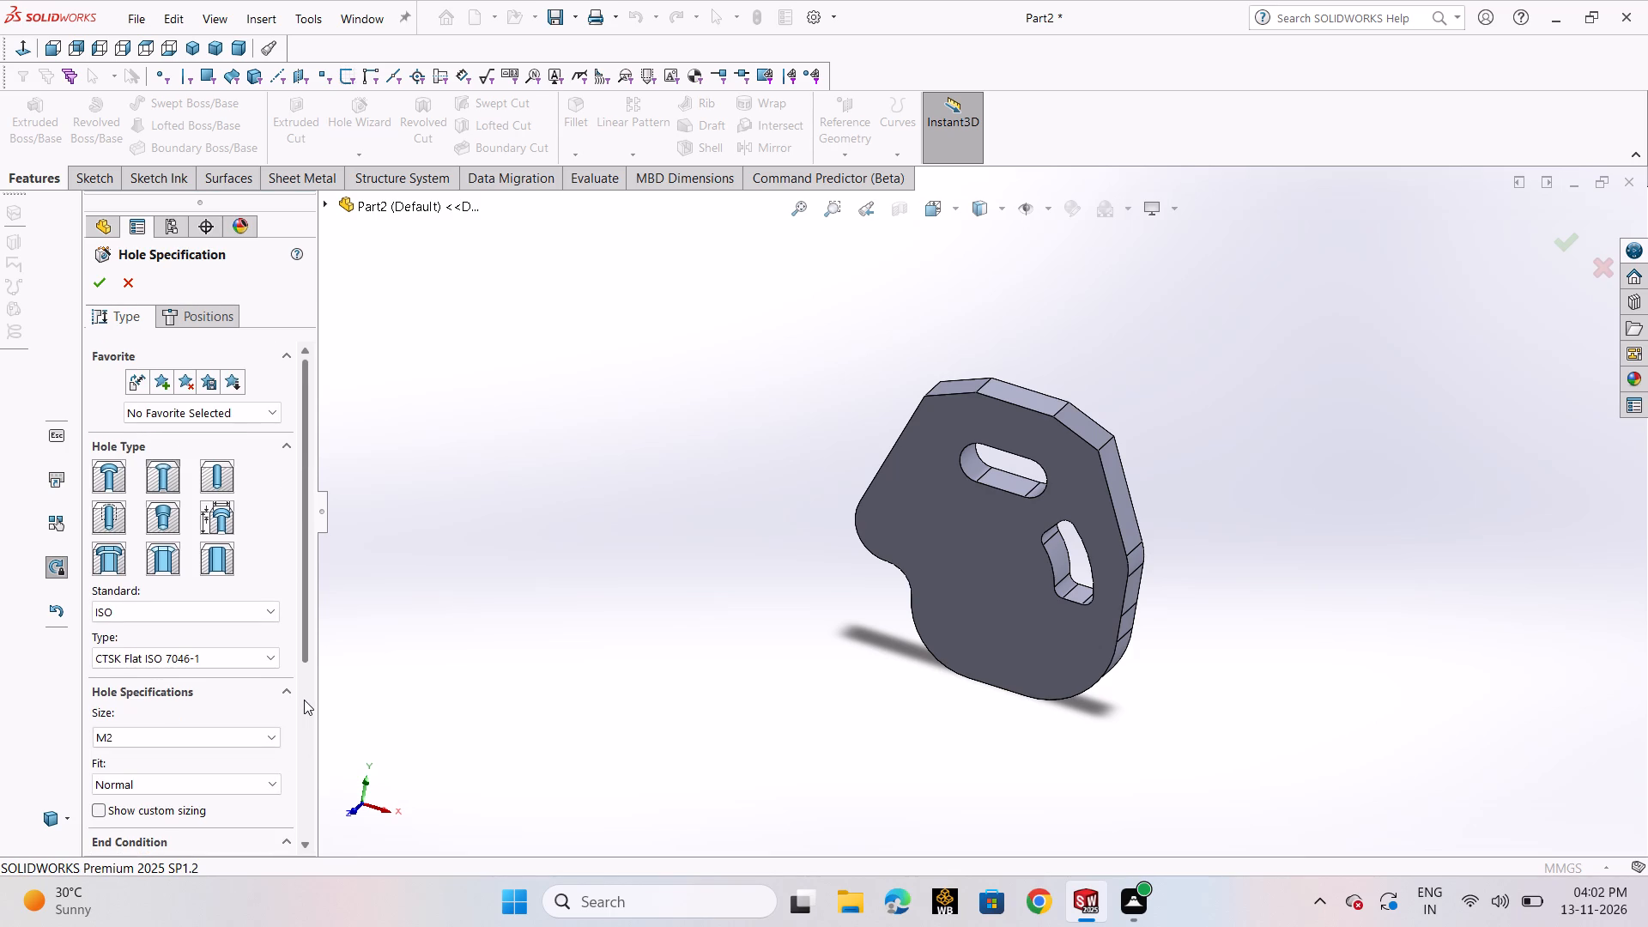
Place two M2 countersunk holes on the plate's front face, one near the concave edge and one lower down, and finish the feature.
left_click(199, 318)
left_click(209, 560)
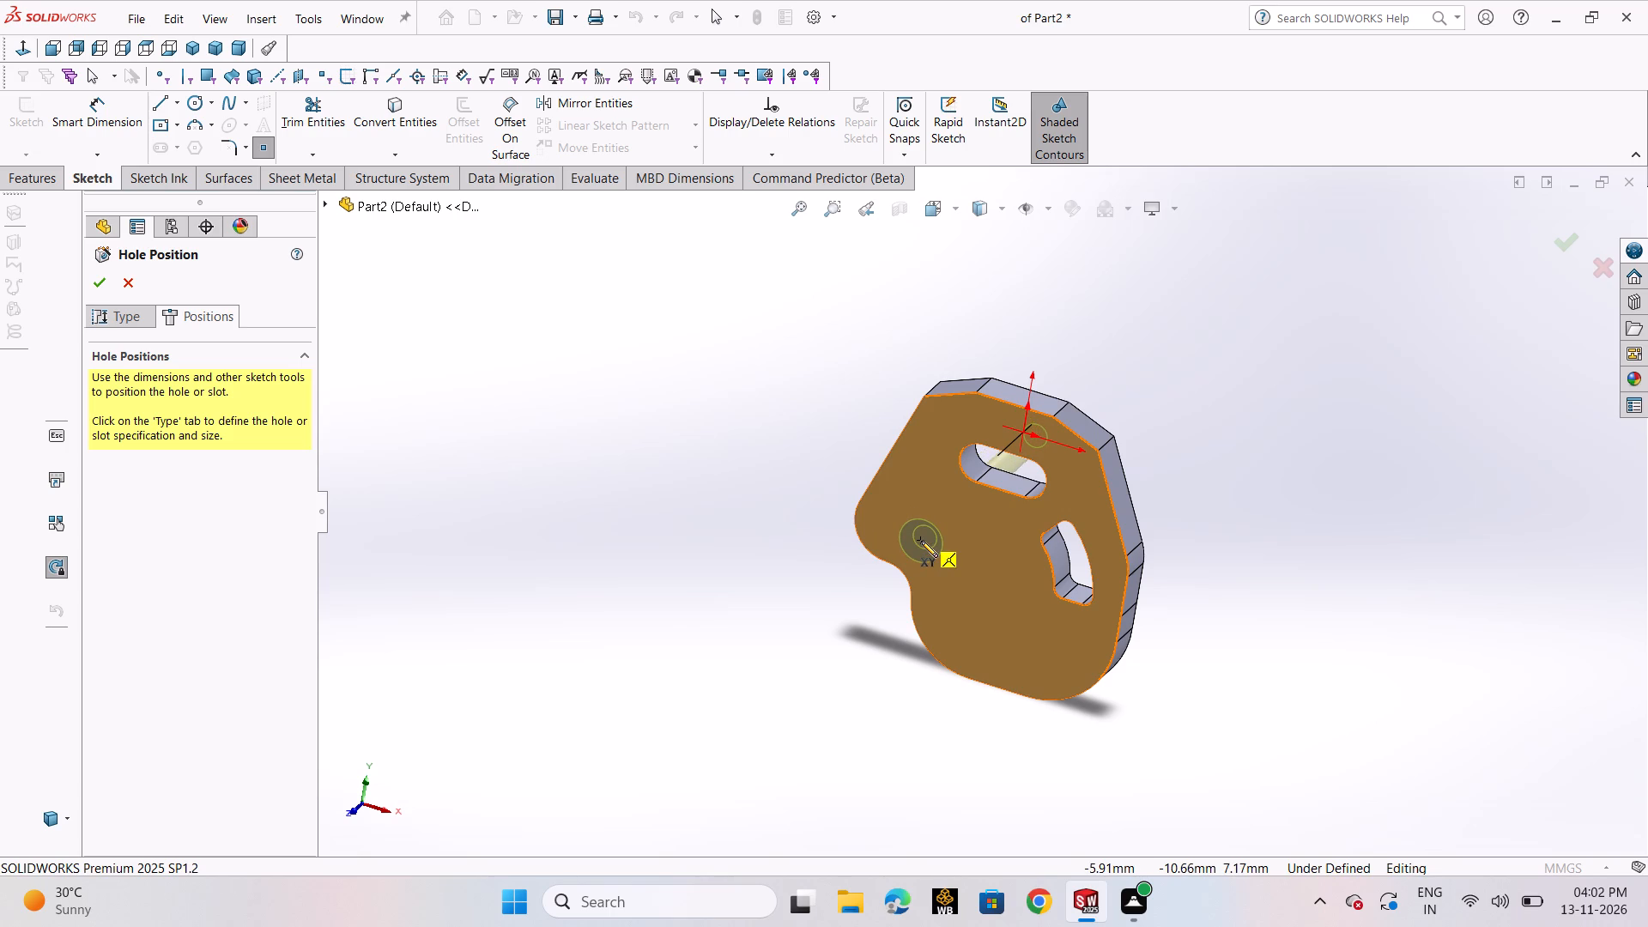
left_click(921, 541)
left_click(985, 623)
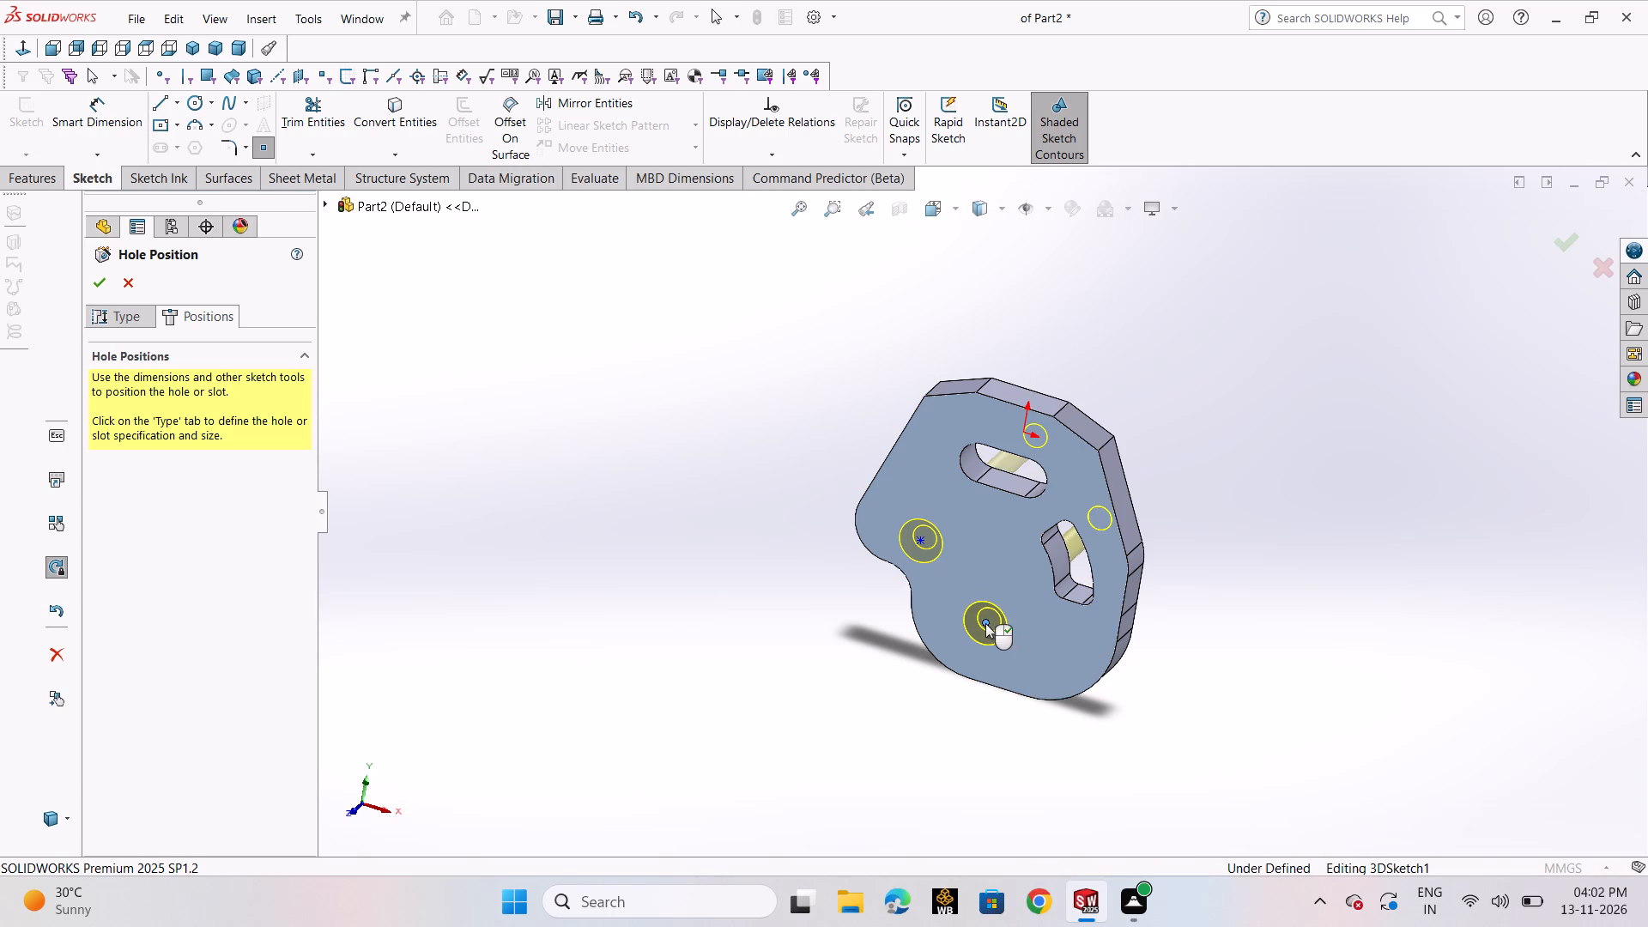
right_click(985, 623)
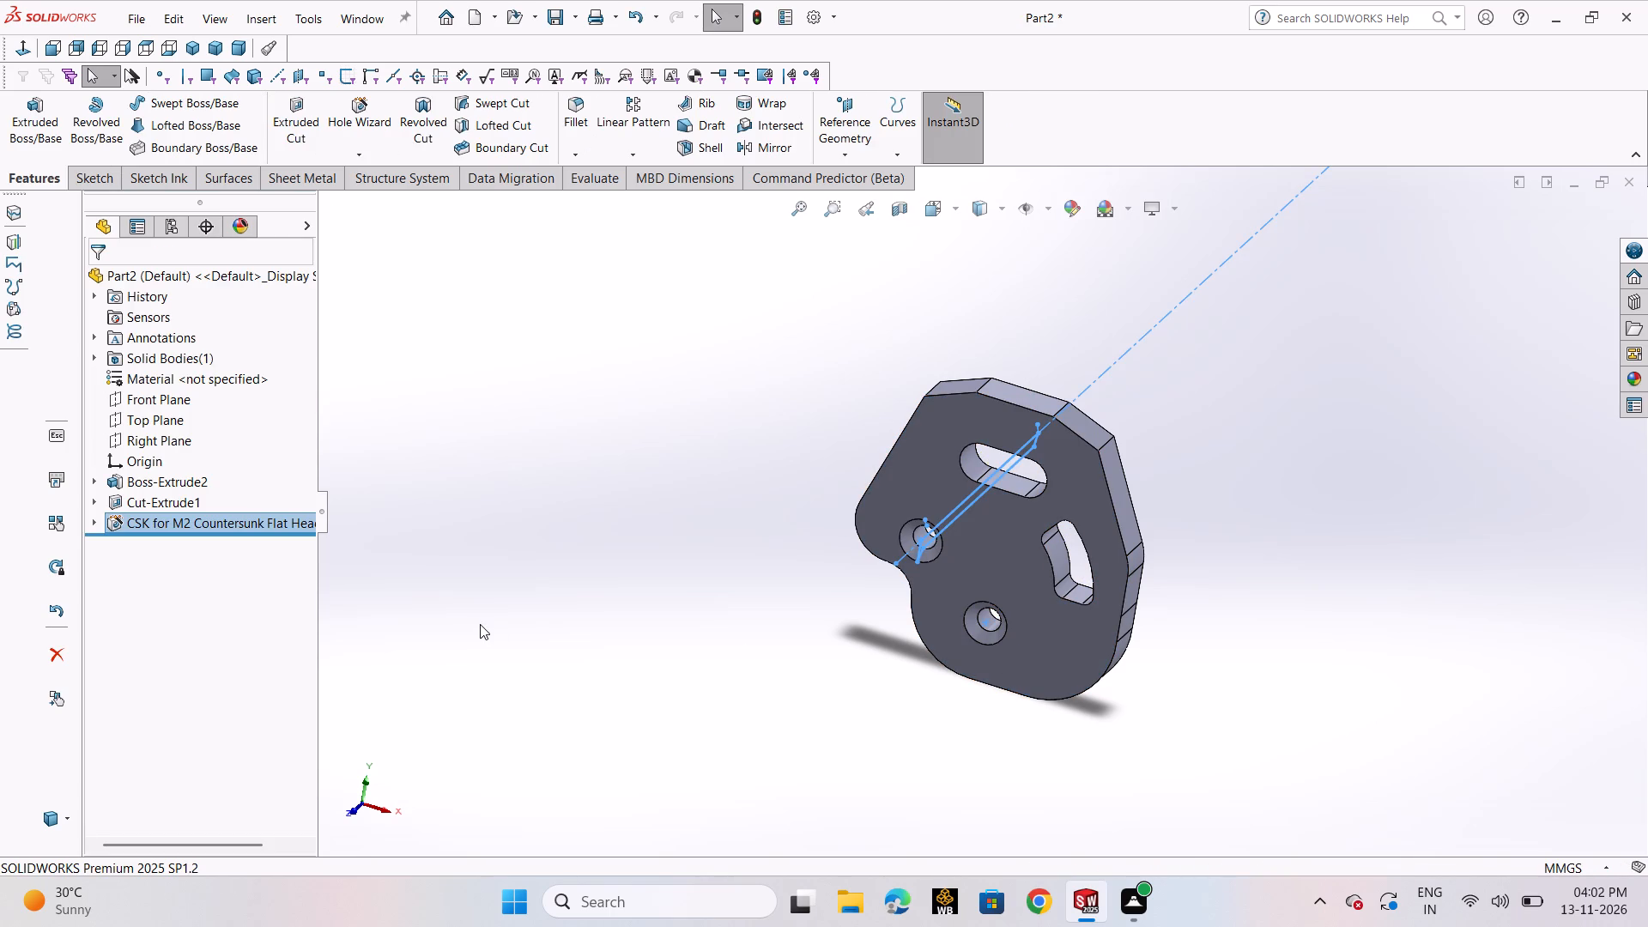
left_click(480, 624)
middle_click_drag(806, 667, 823, 650)
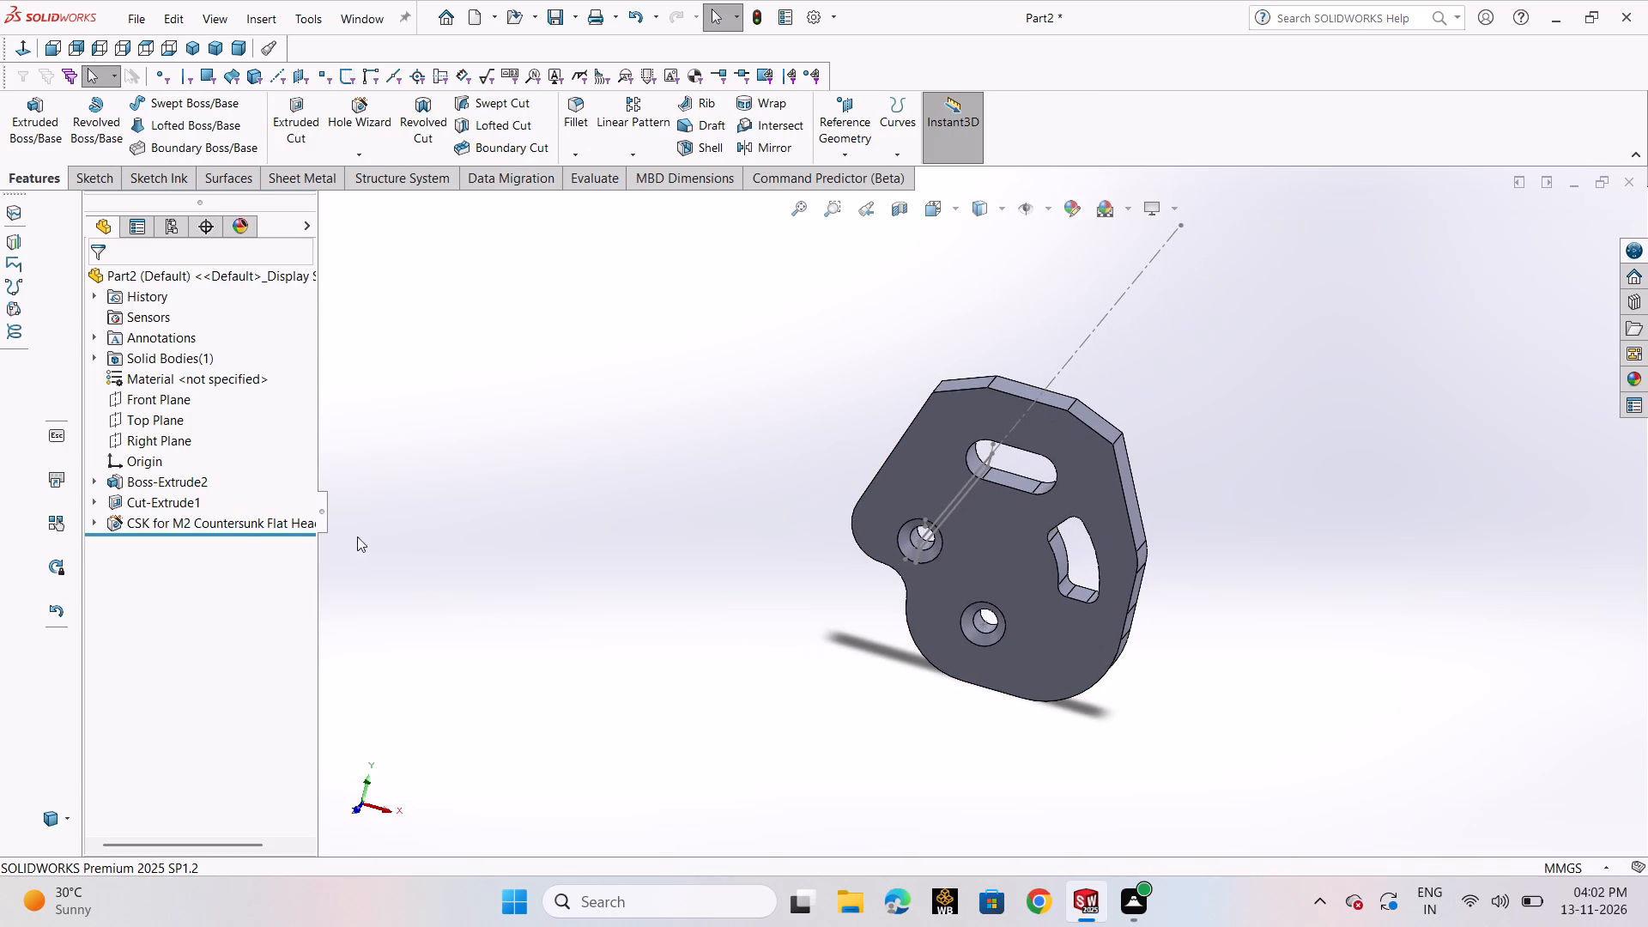
Reopen the countersunk holes' position sketch and dimension the lower hole's centre 18 mm from the origin.
left_click(237, 529)
left_click(256, 461)
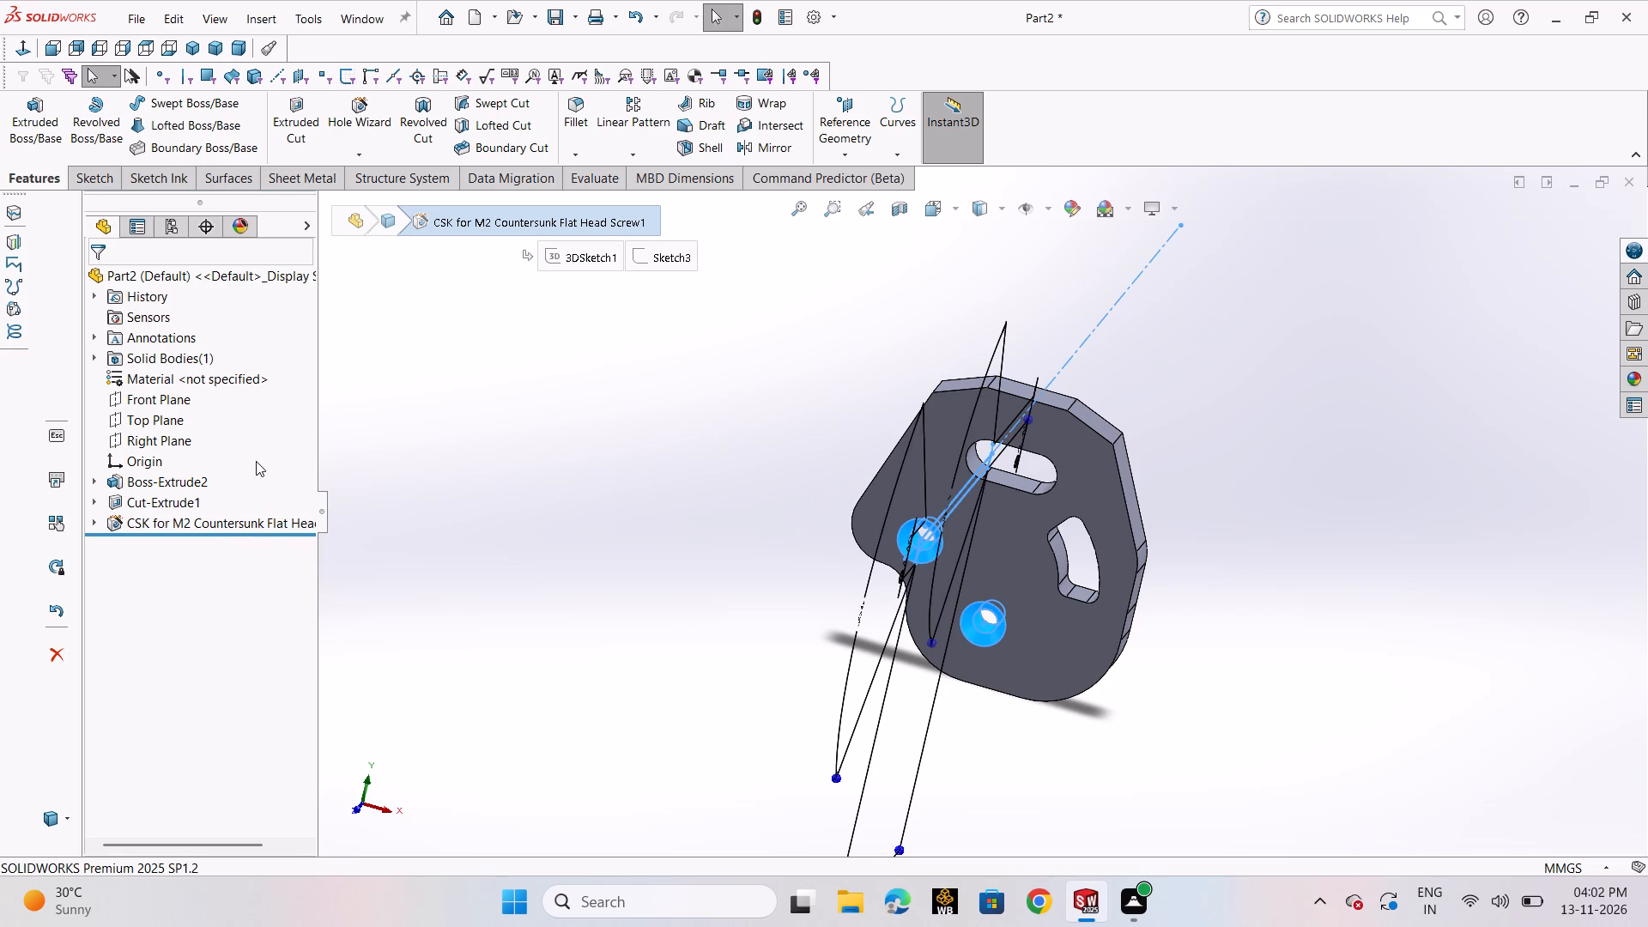
left_click(209, 318)
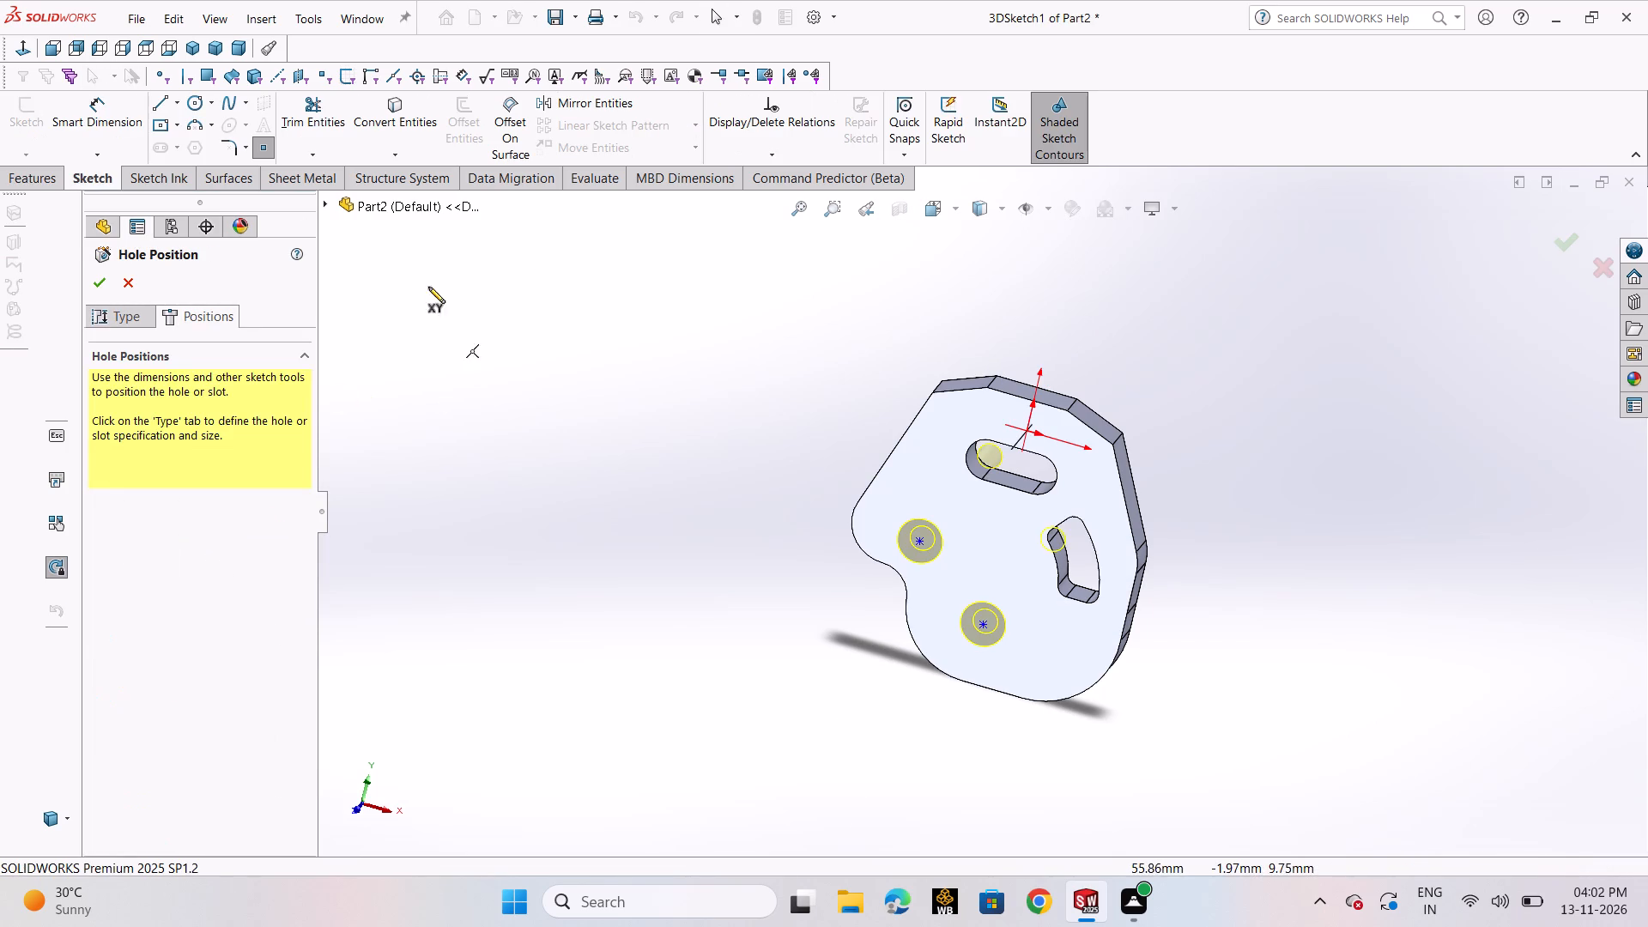
left_click(100, 130)
middle_click_drag(1158, 580, 1208, 523)
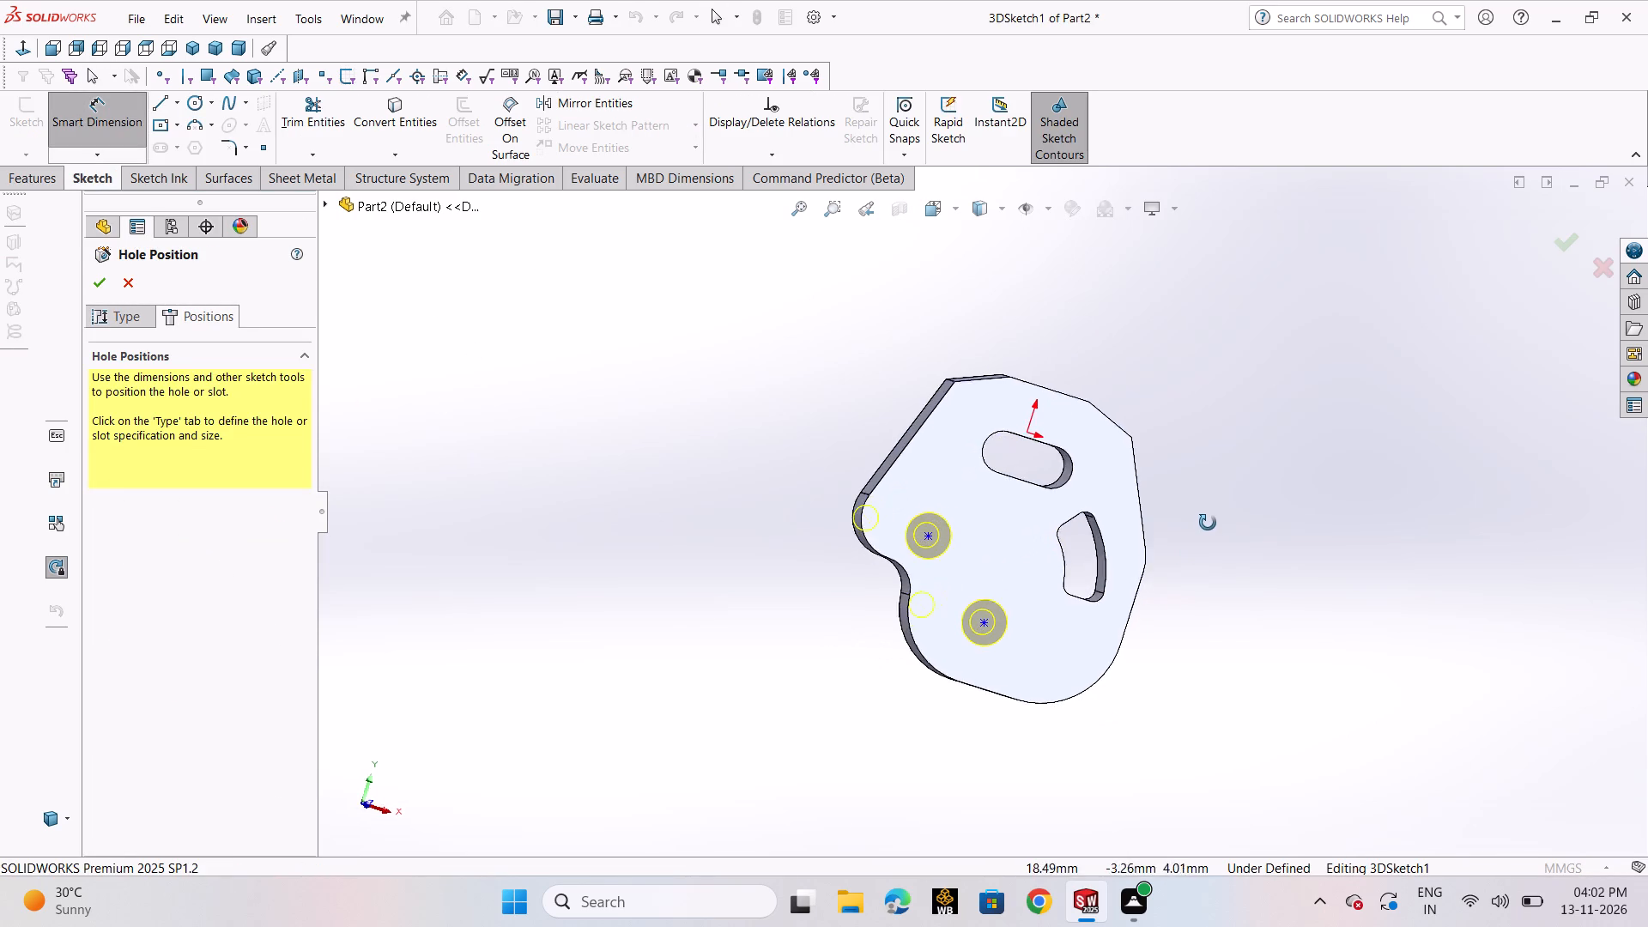
middle_click_drag(1208, 523, 1166, 532)
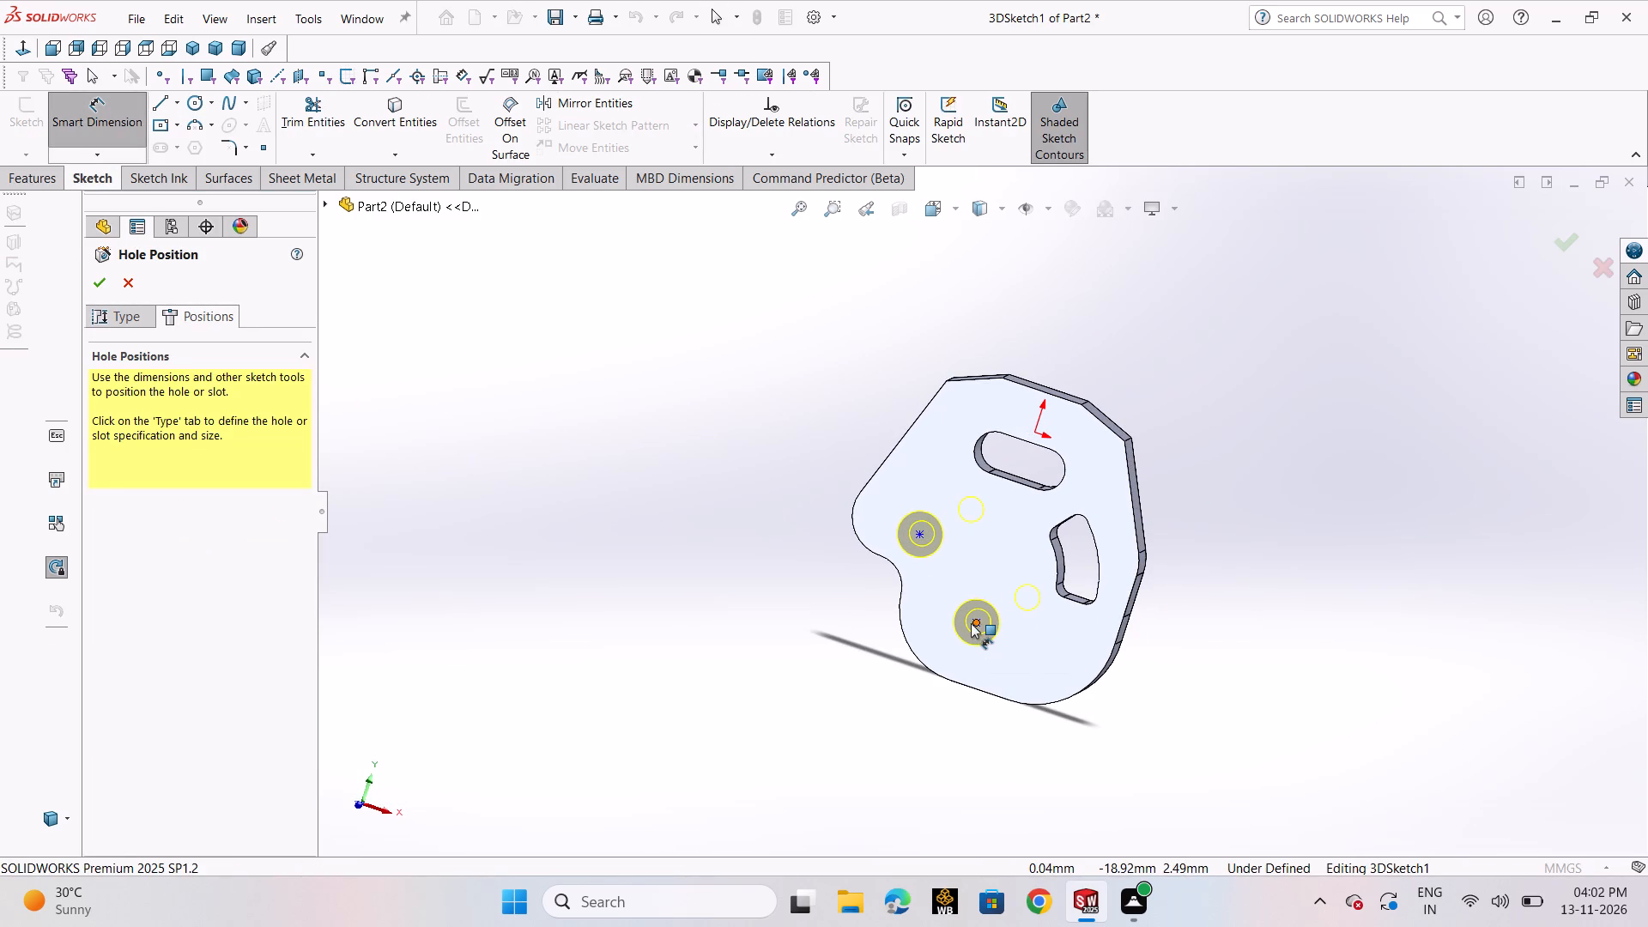
left_click(972, 621)
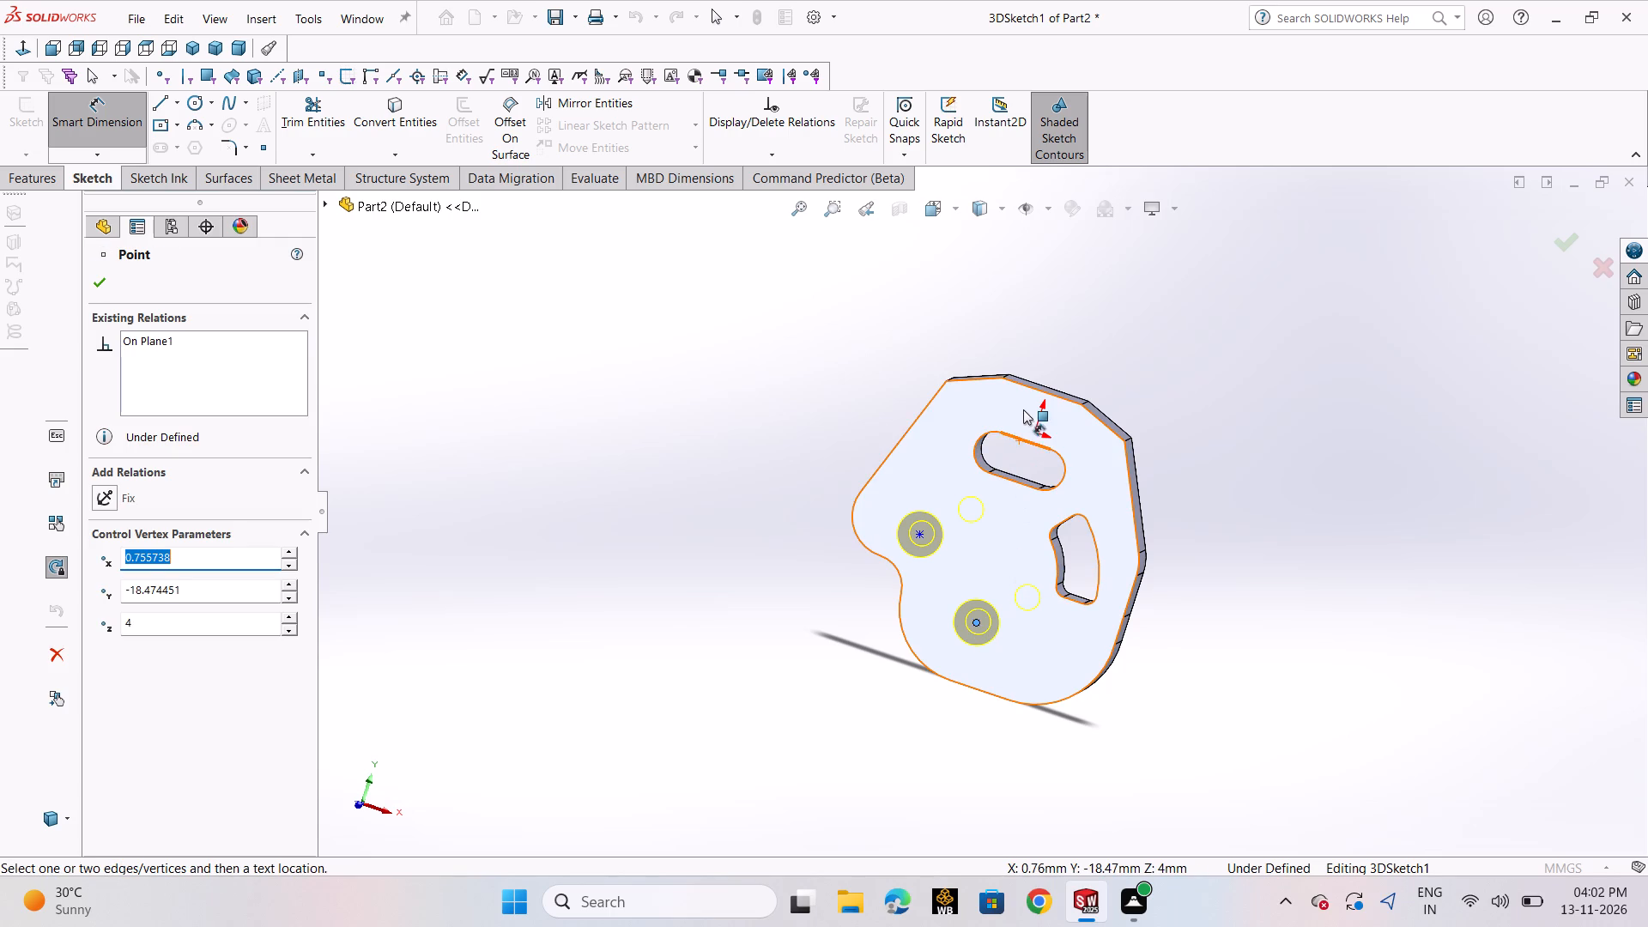
left_click(1037, 431)
left_click(1209, 606)
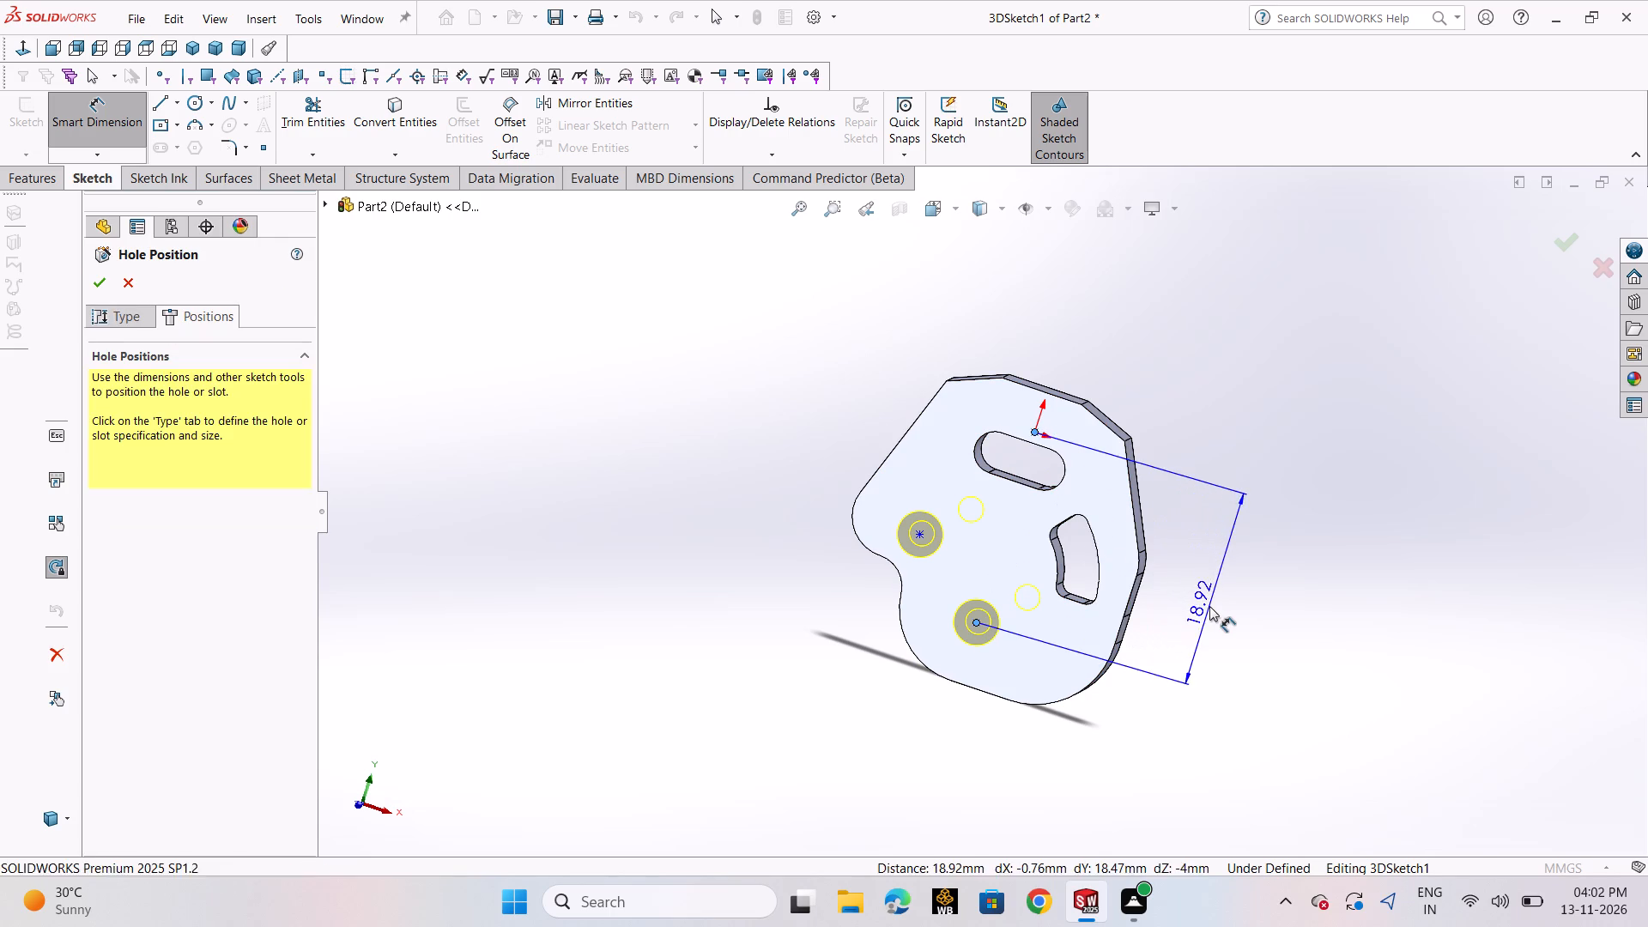
type("18")
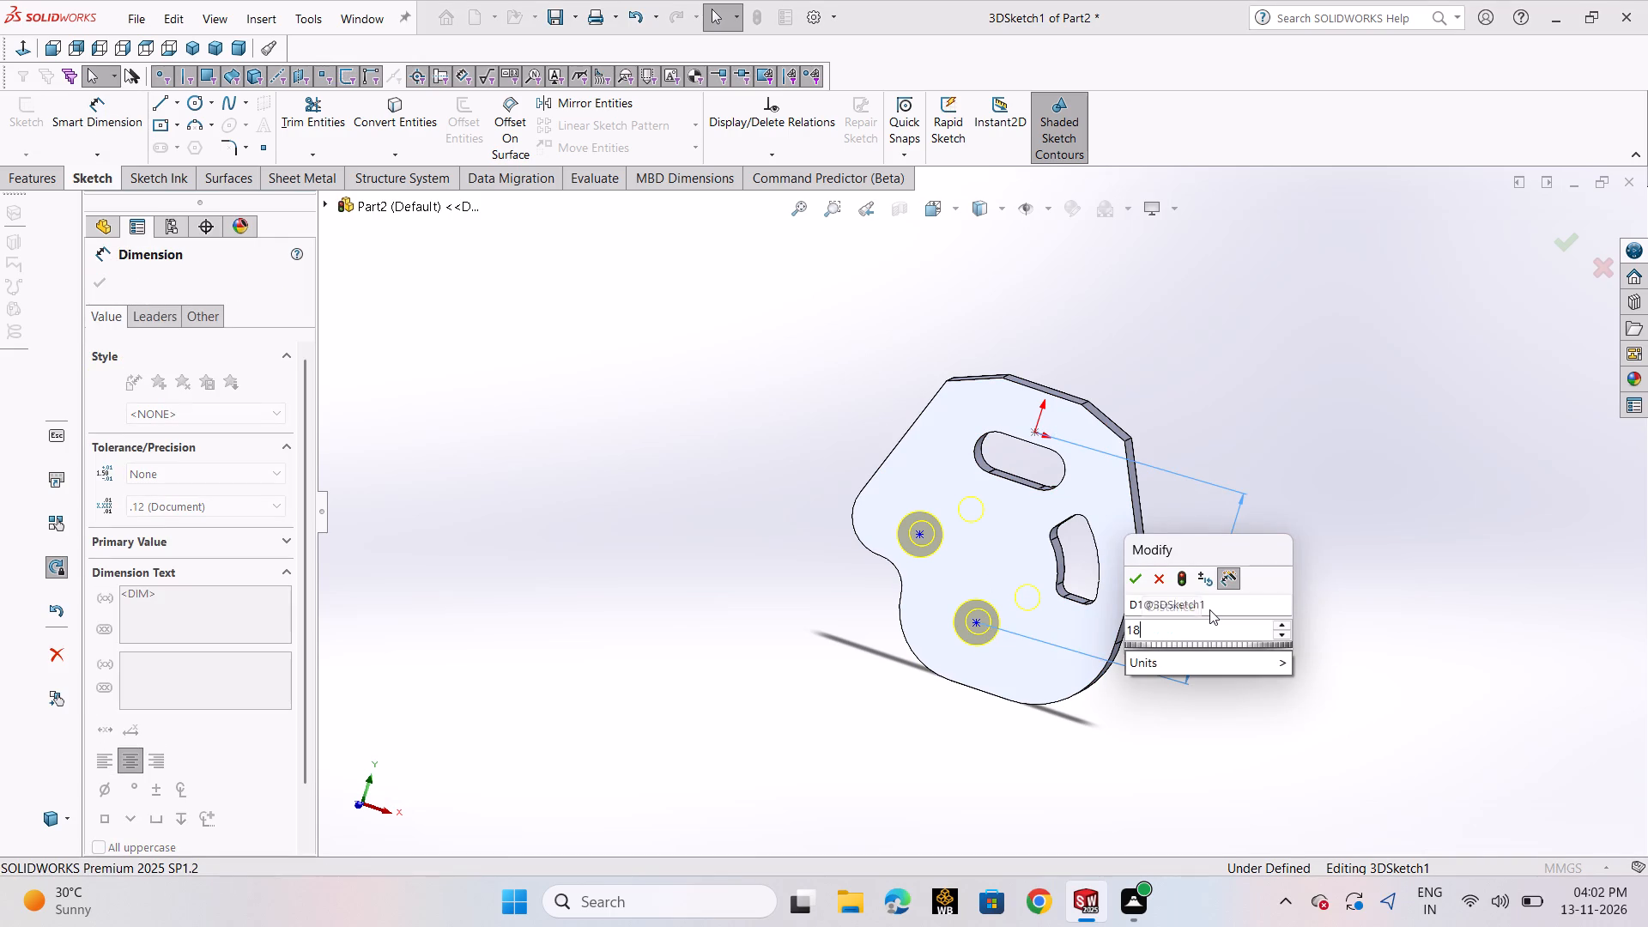
key("Return")
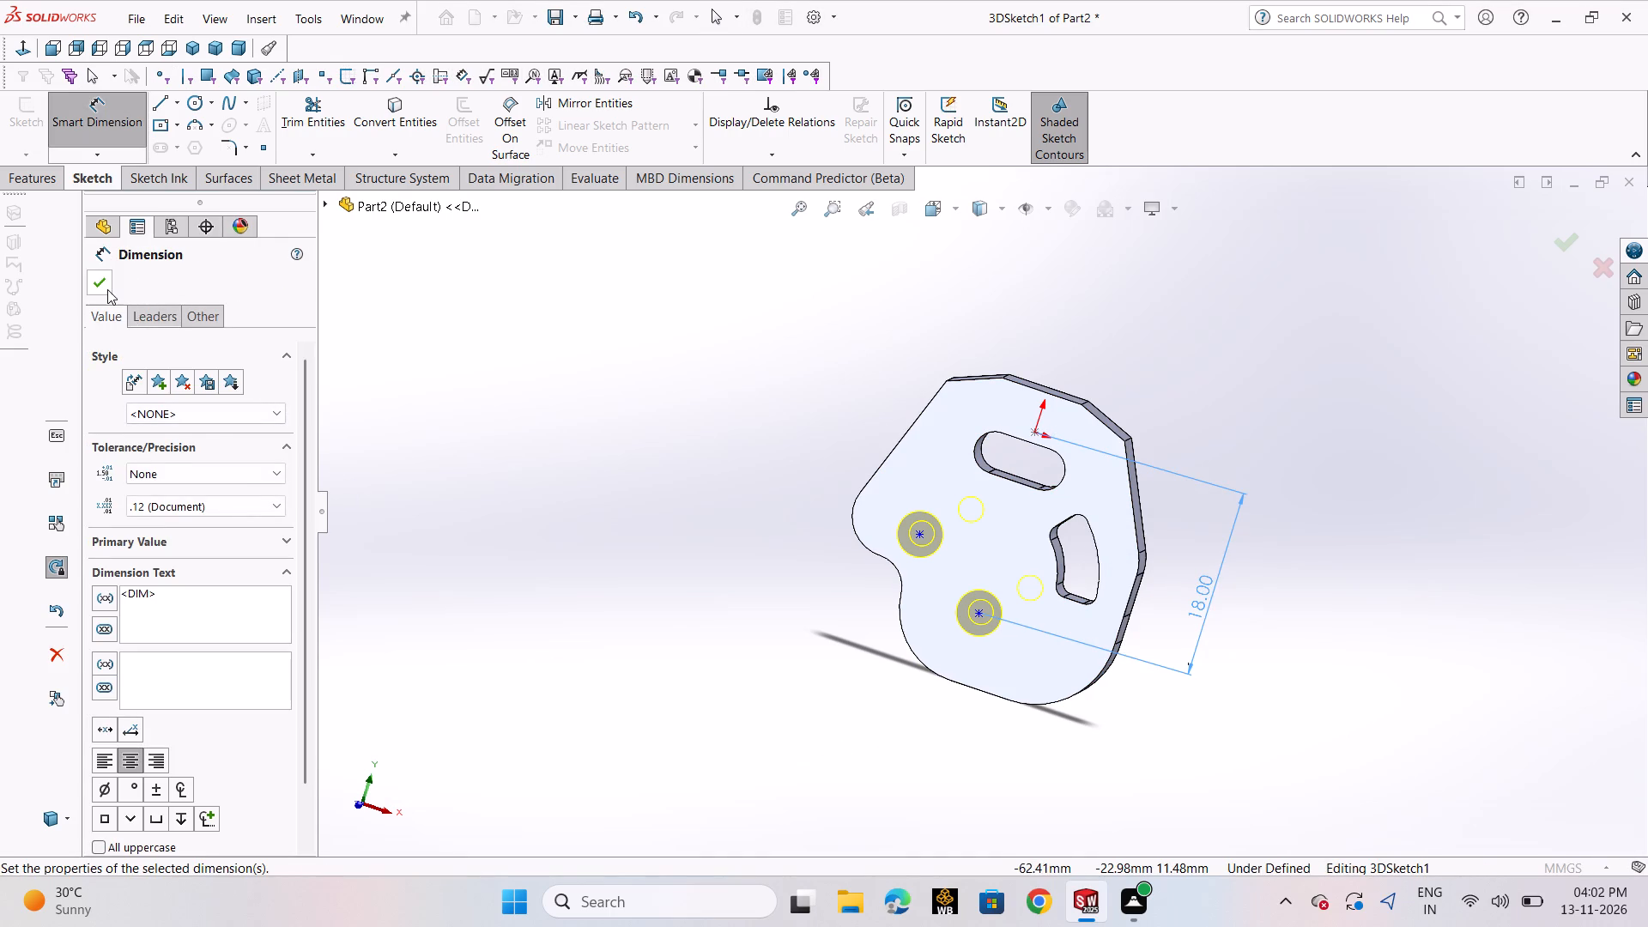
left_click(107, 289)
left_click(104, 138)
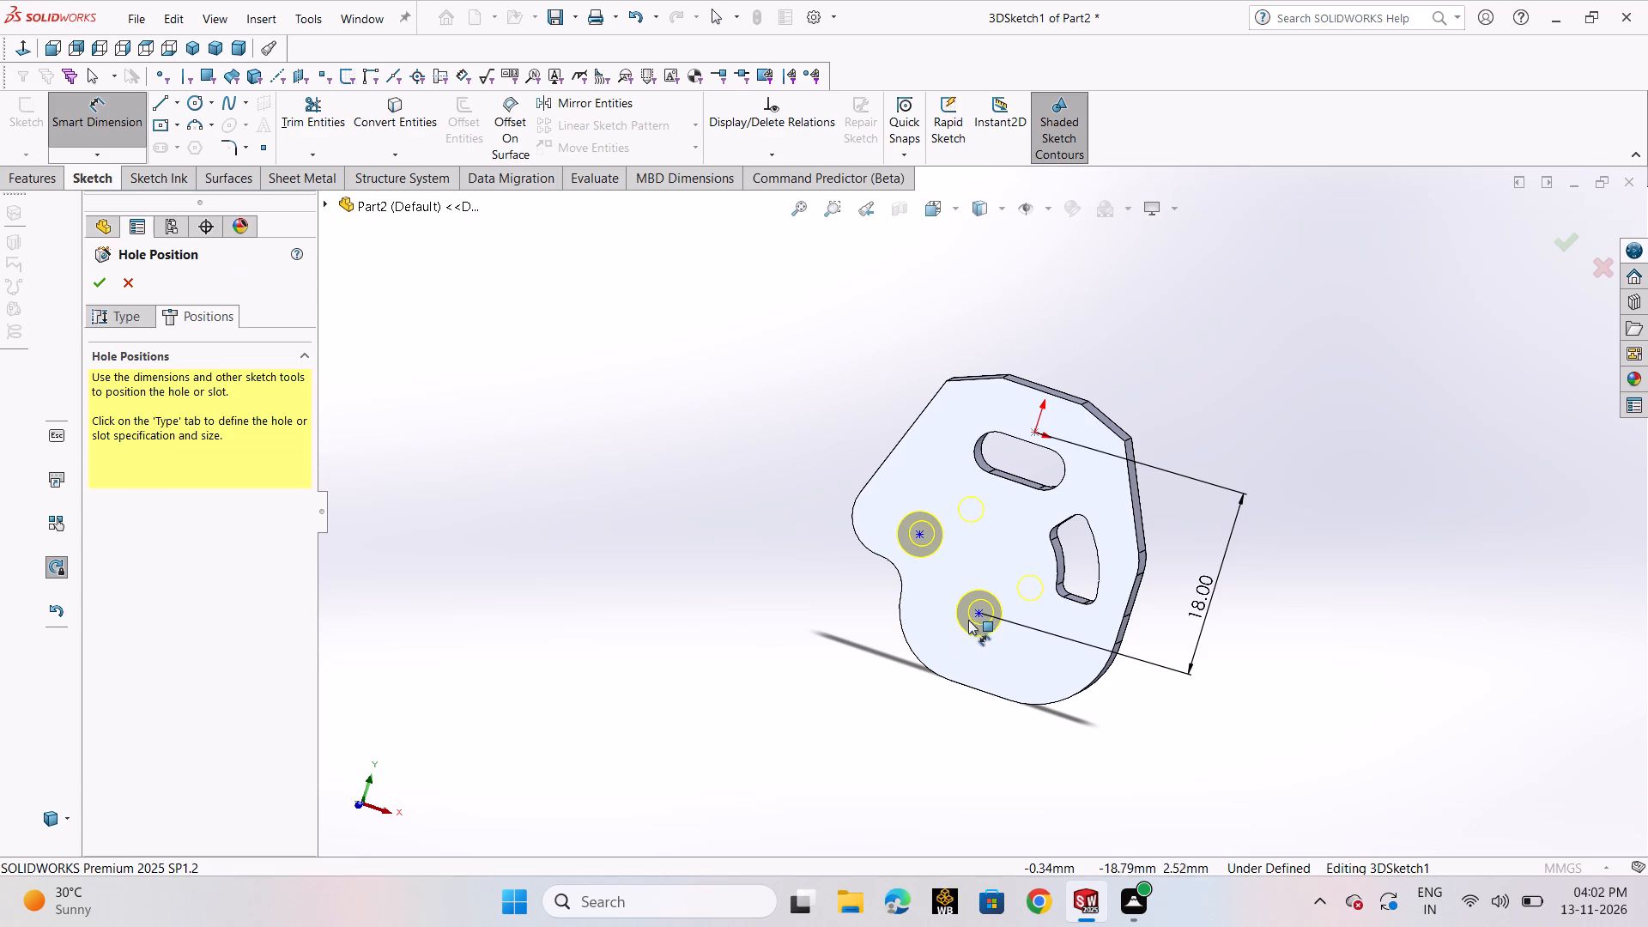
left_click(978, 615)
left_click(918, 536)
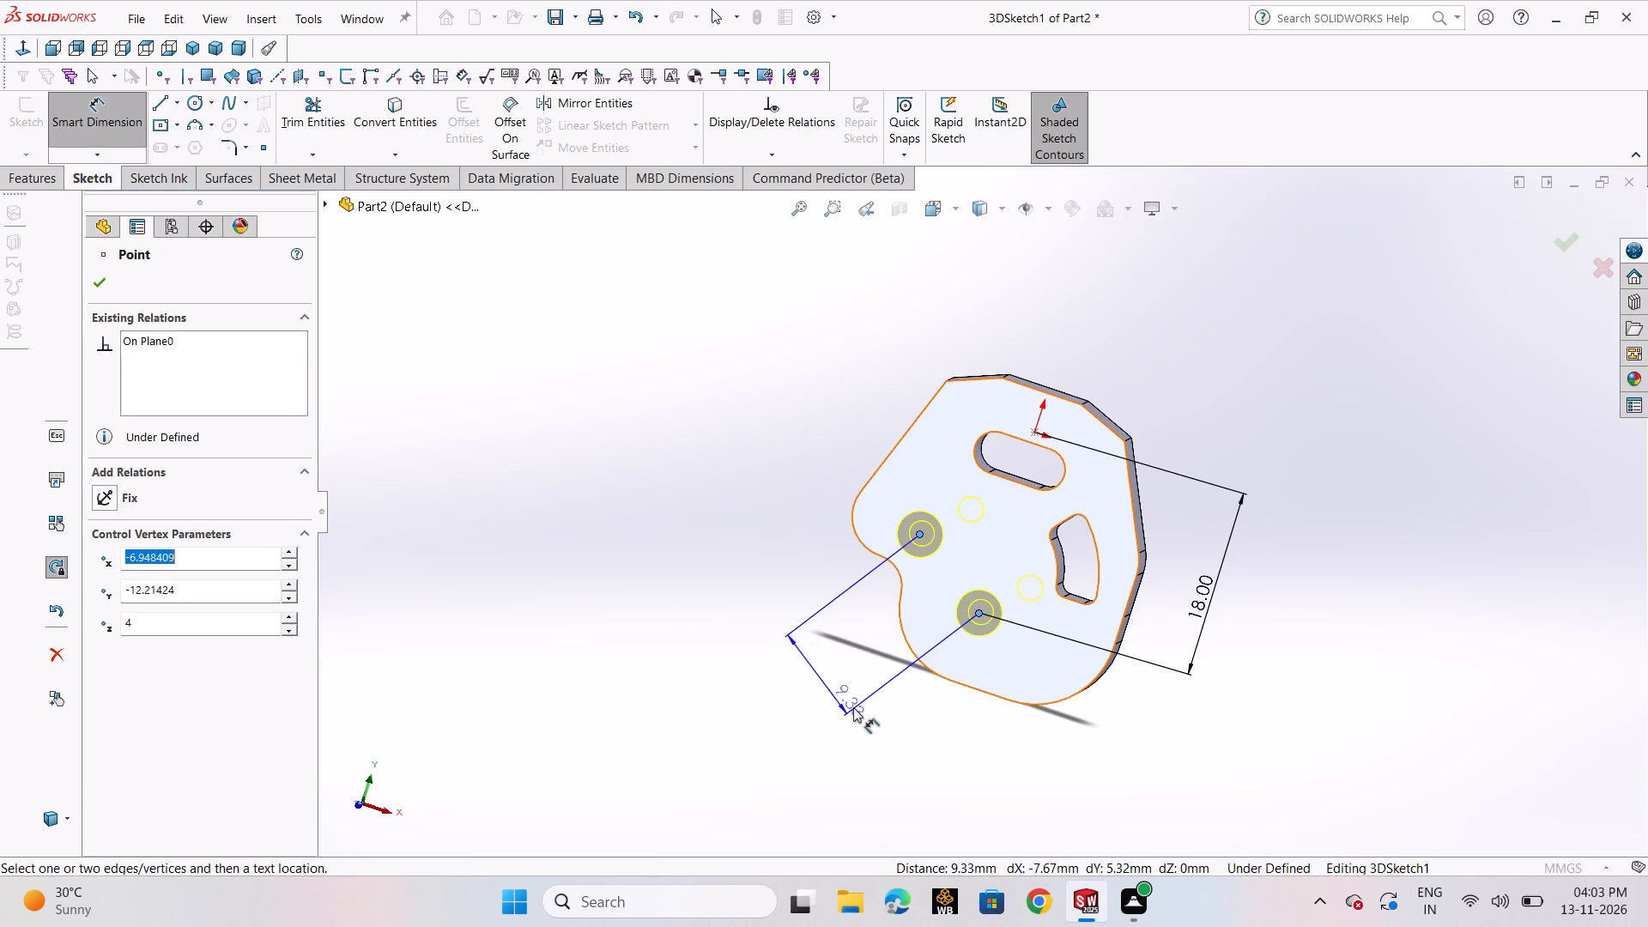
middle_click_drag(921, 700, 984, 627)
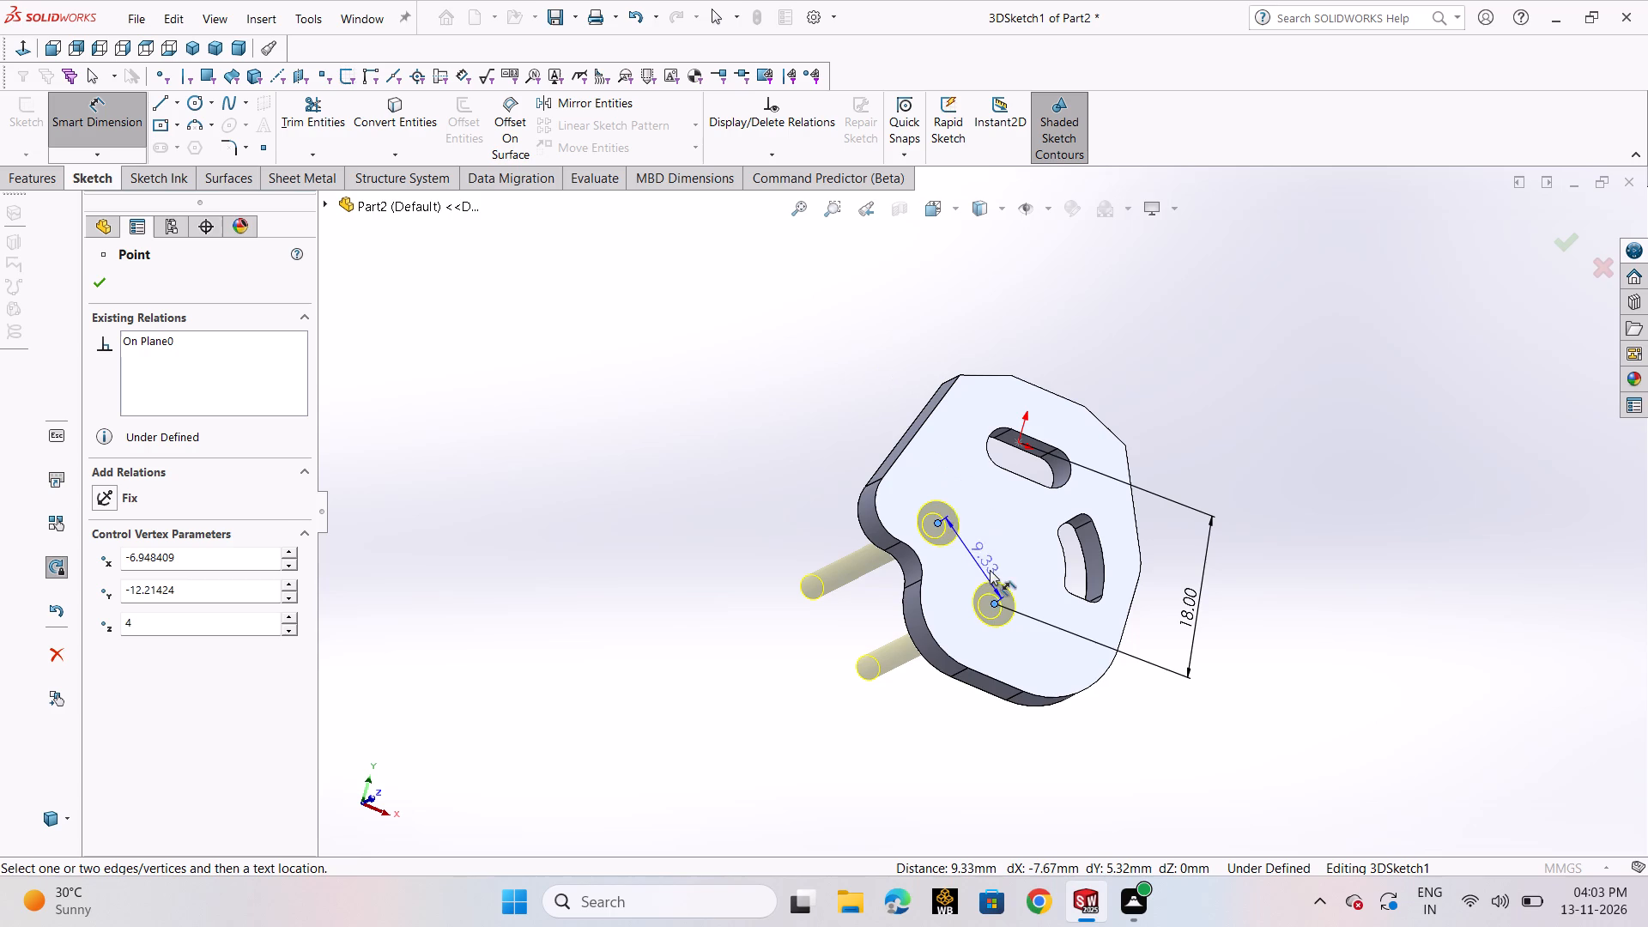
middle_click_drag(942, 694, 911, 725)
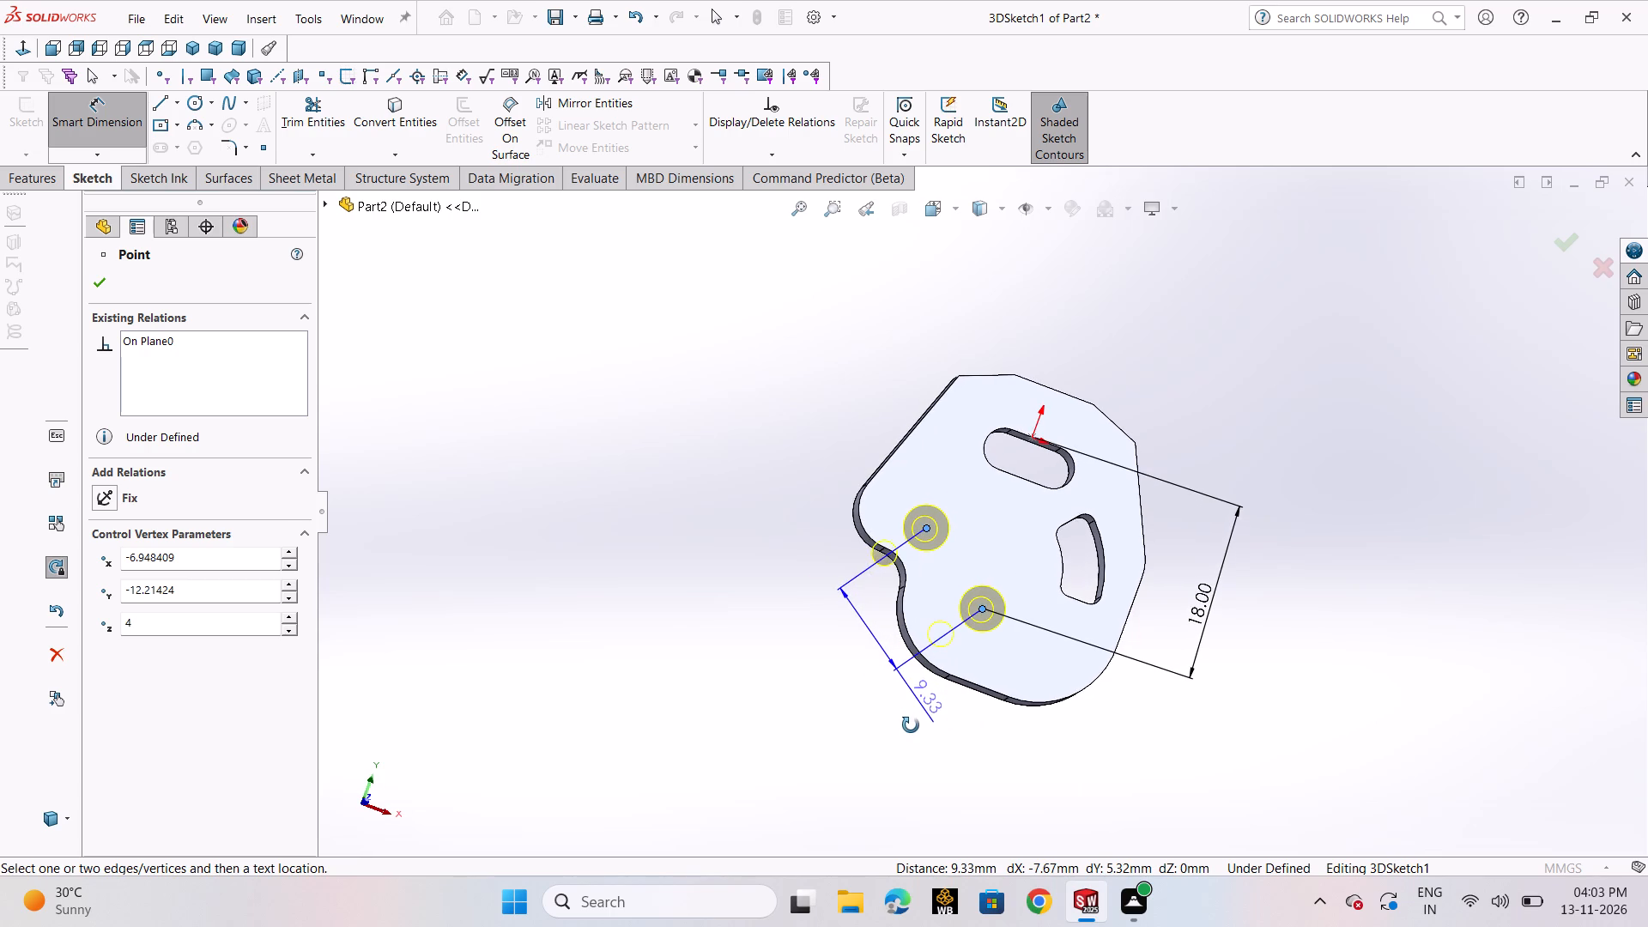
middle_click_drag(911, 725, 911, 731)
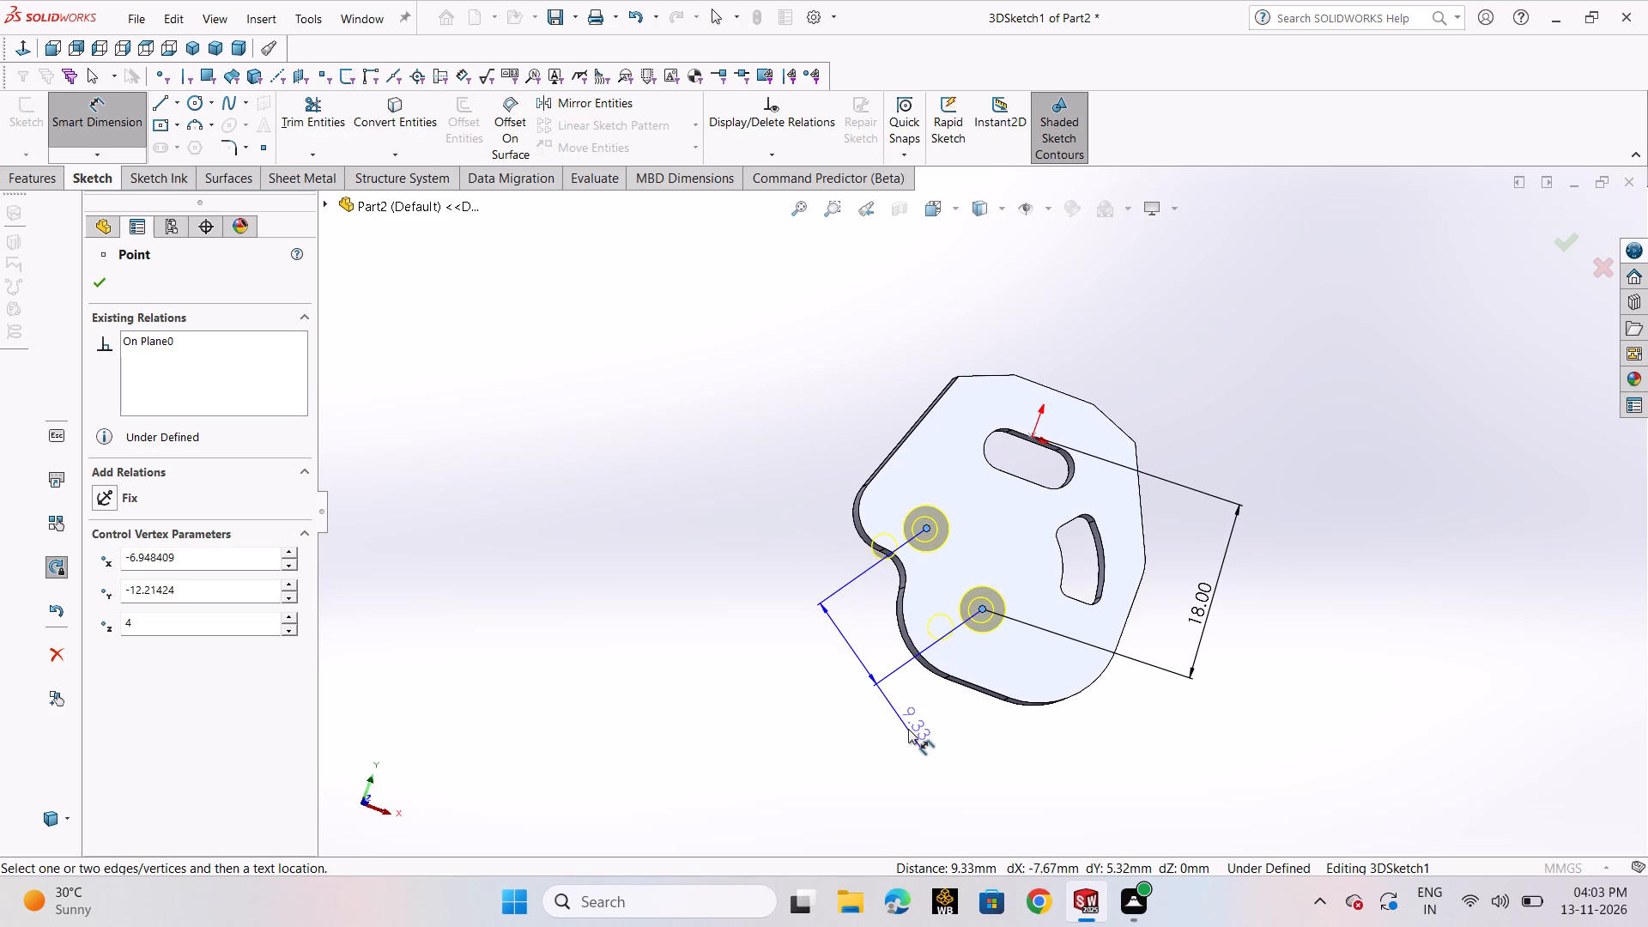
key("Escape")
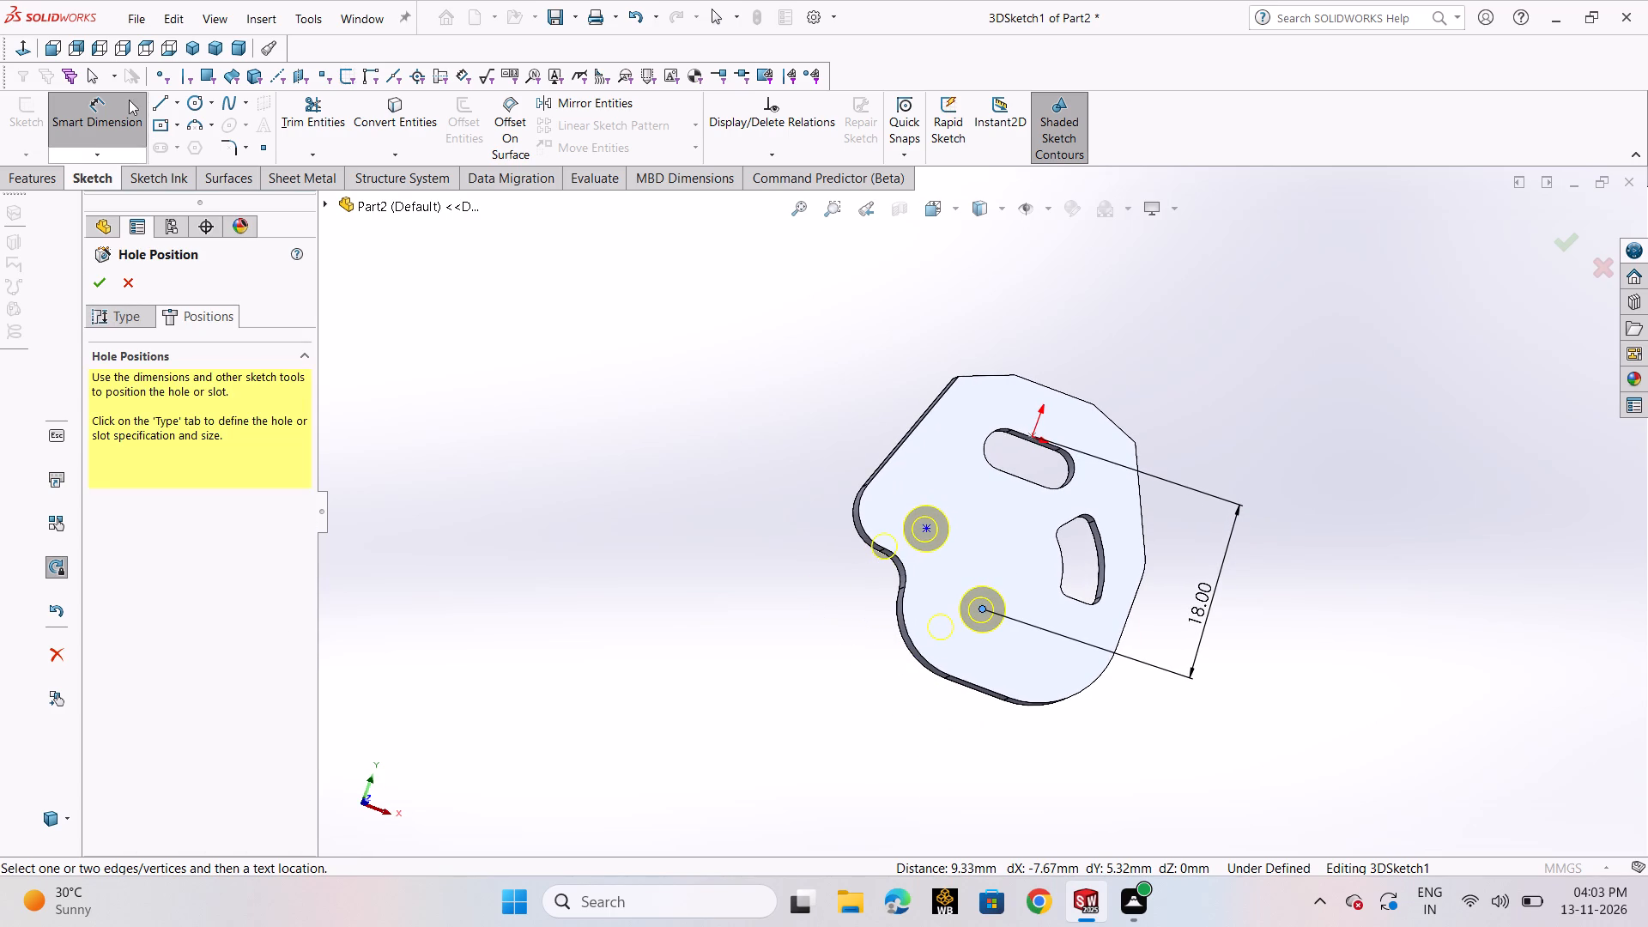
Sketch two connected centerlines from the upper hole's centre to a corner point near the plate's concave edge and on to the lower hole's centre.
left_click(177, 107)
left_click(187, 145)
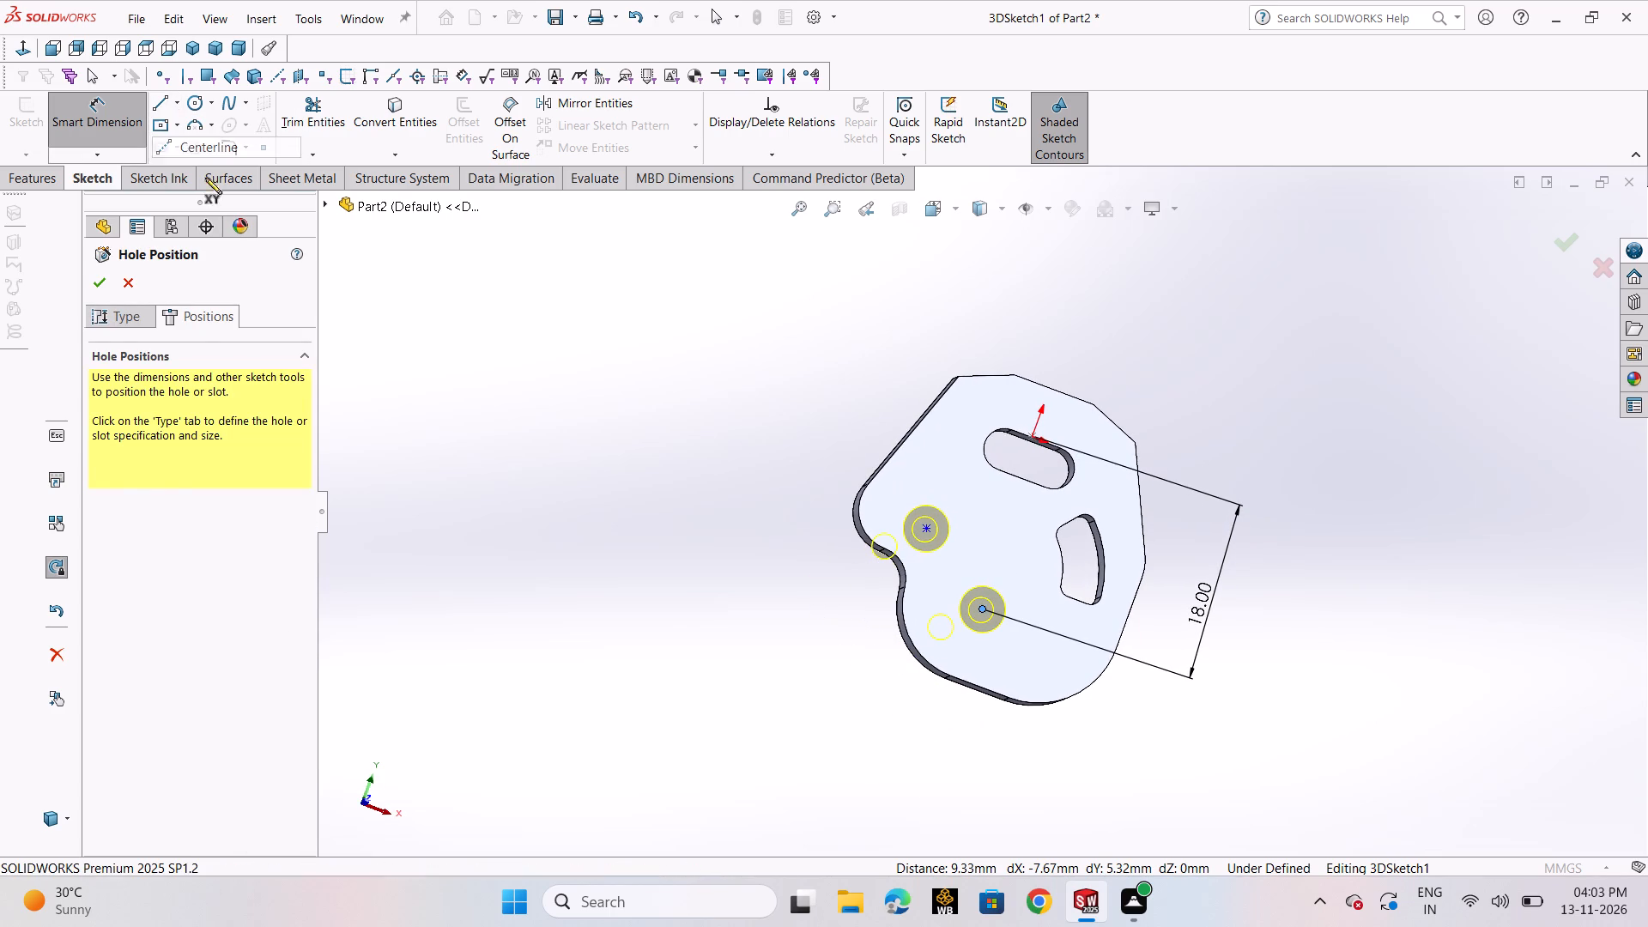
left_click(925, 529)
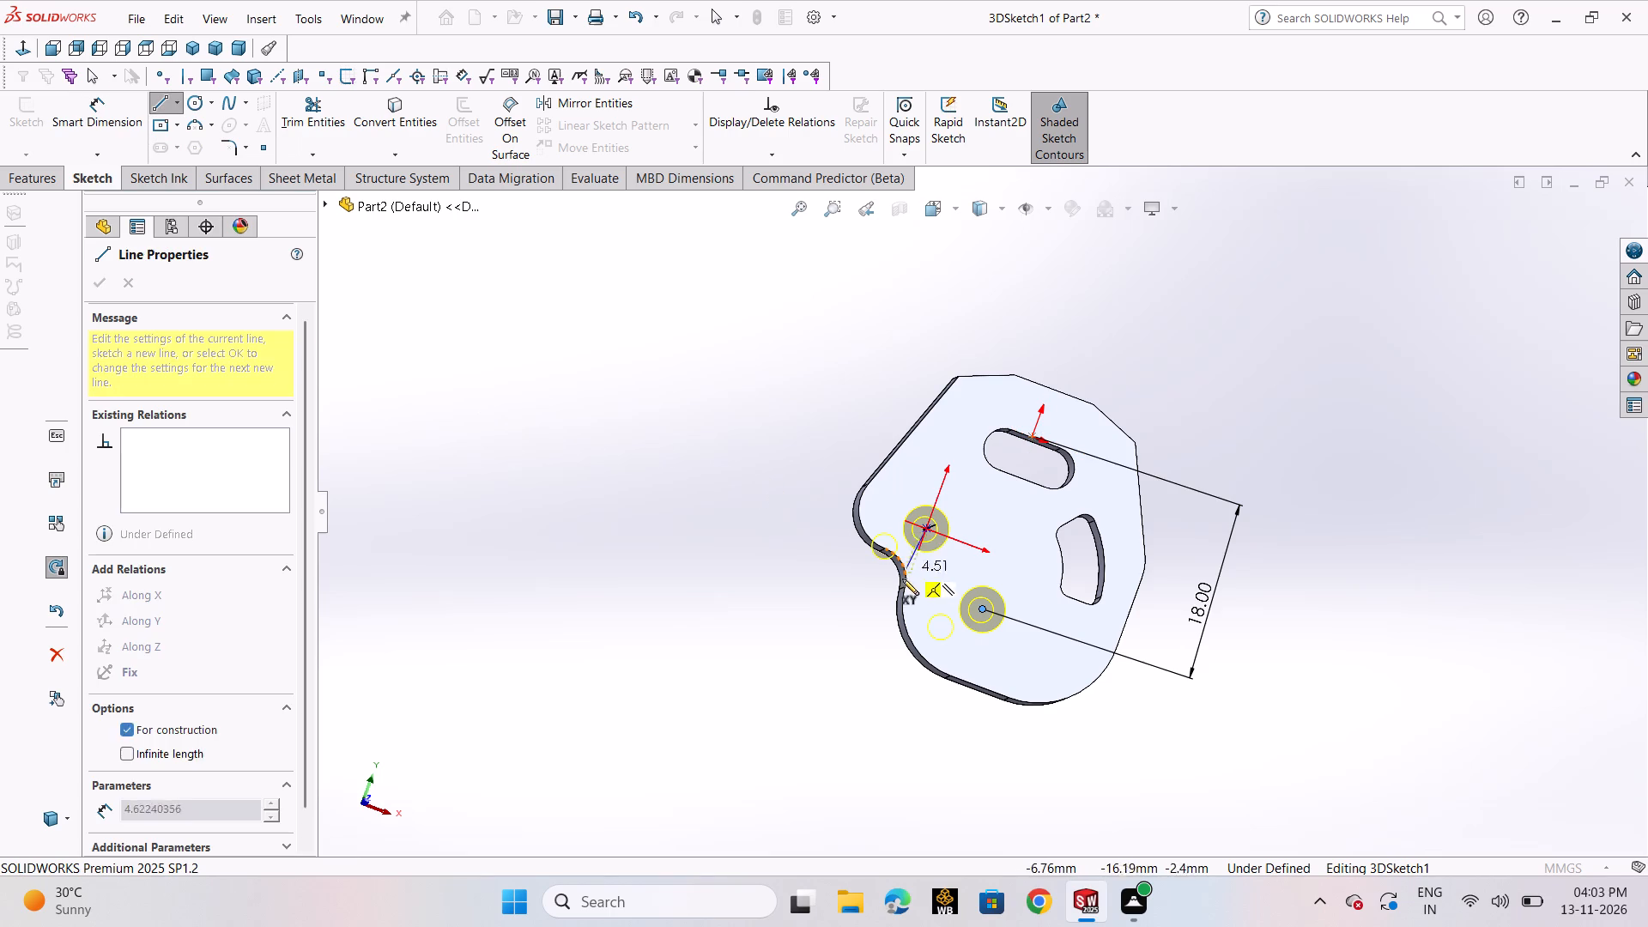
left_click(896, 611)
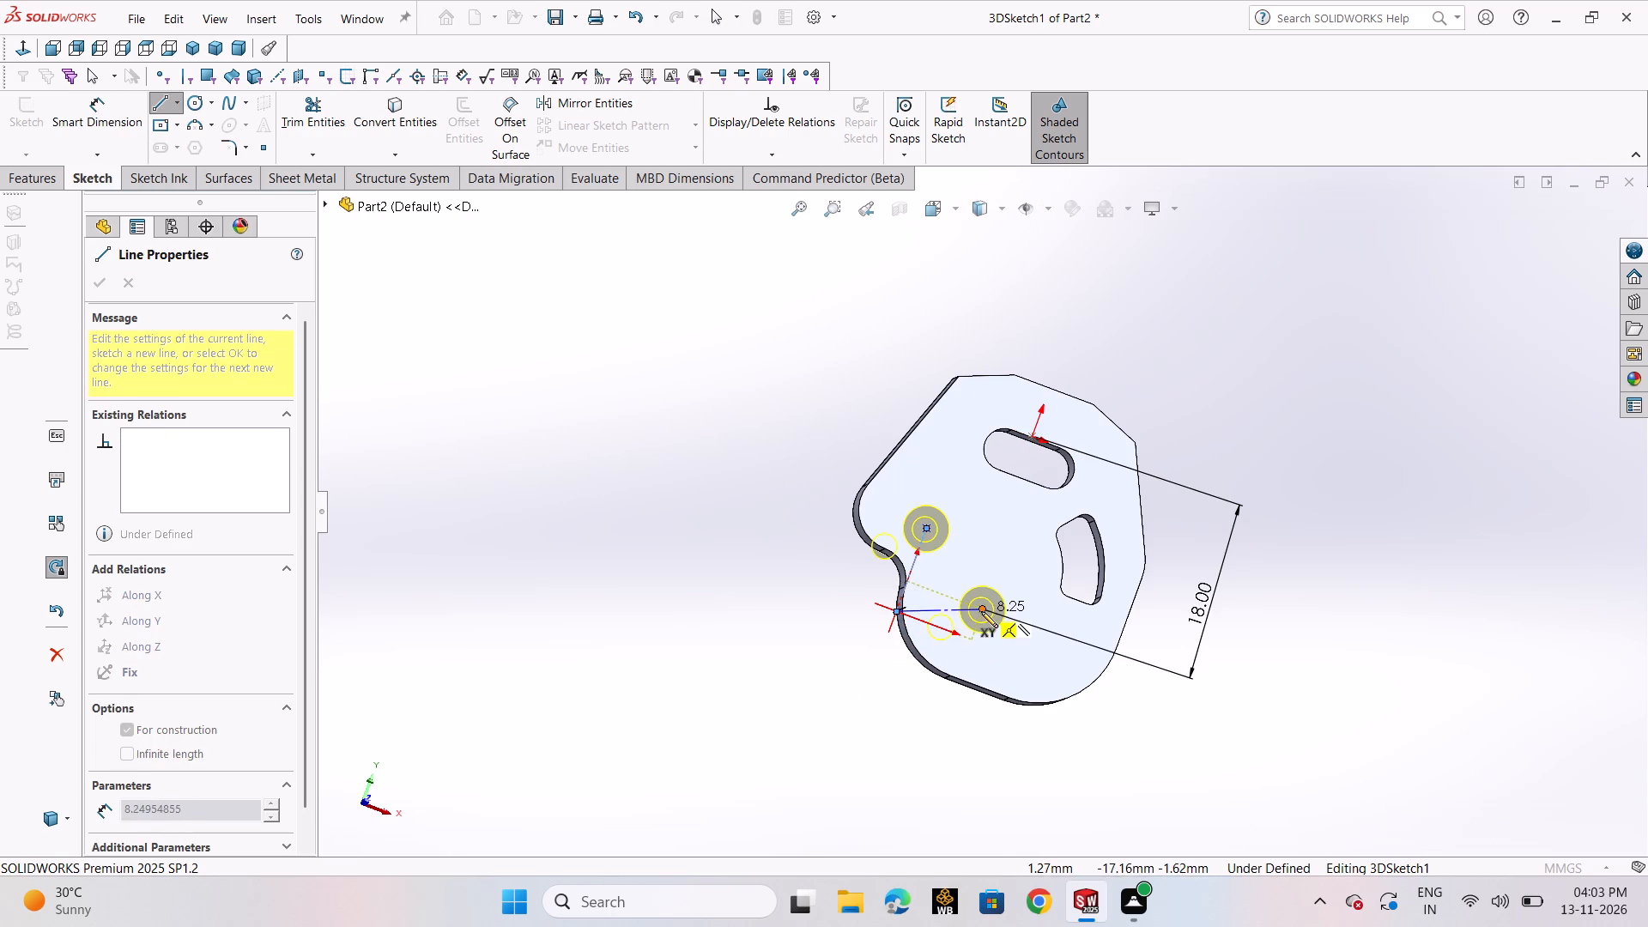
left_click(983, 610)
right_click(983, 610)
left_click(1004, 622)
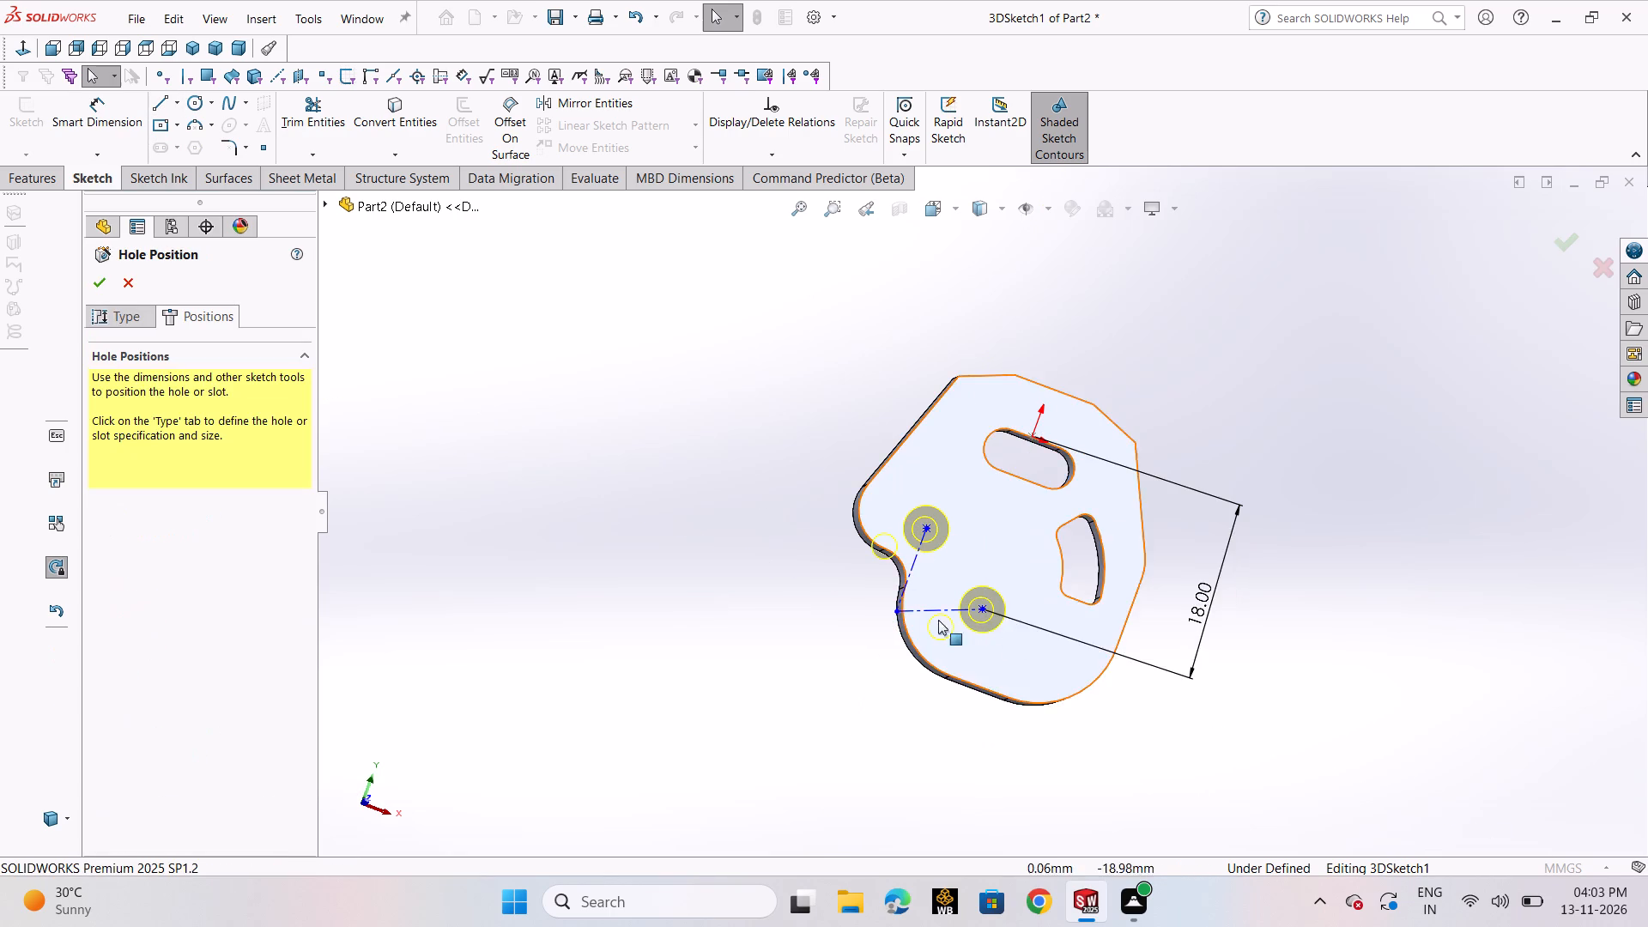
Move the centerlines' shared corner point outside the plate beyond its concave edge, to about X -16.2, Y -17.4 mm.
scroll(931, 615, "down", 4)
left_click_drag(884, 587, 895, 538)
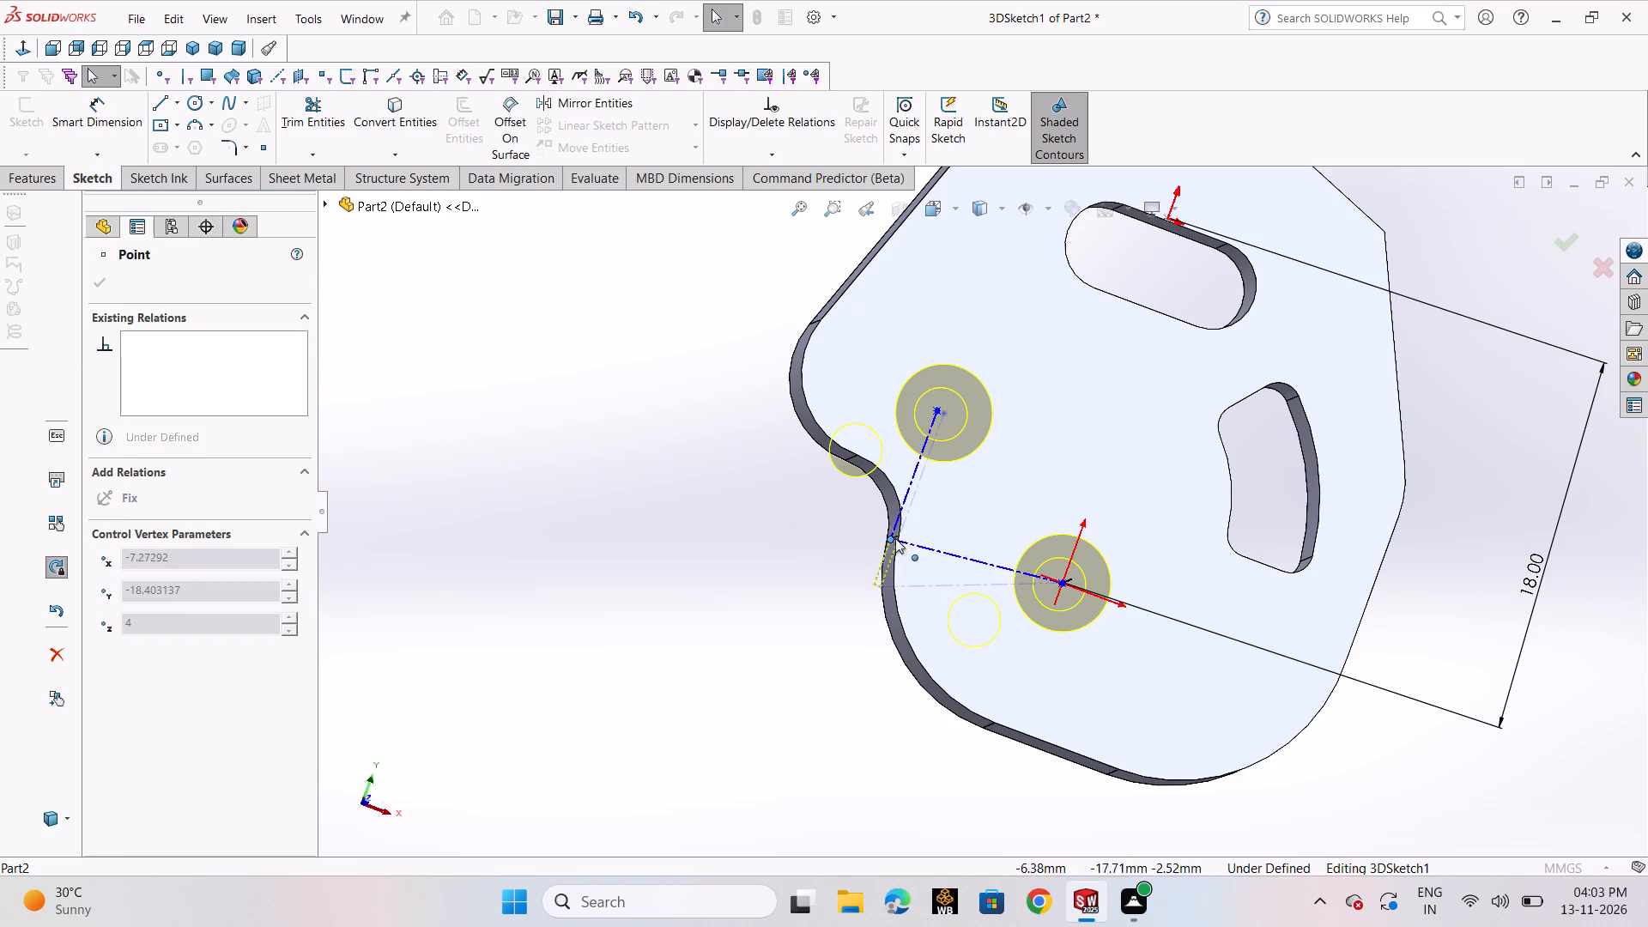
left_click_drag(895, 538, 912, 497)
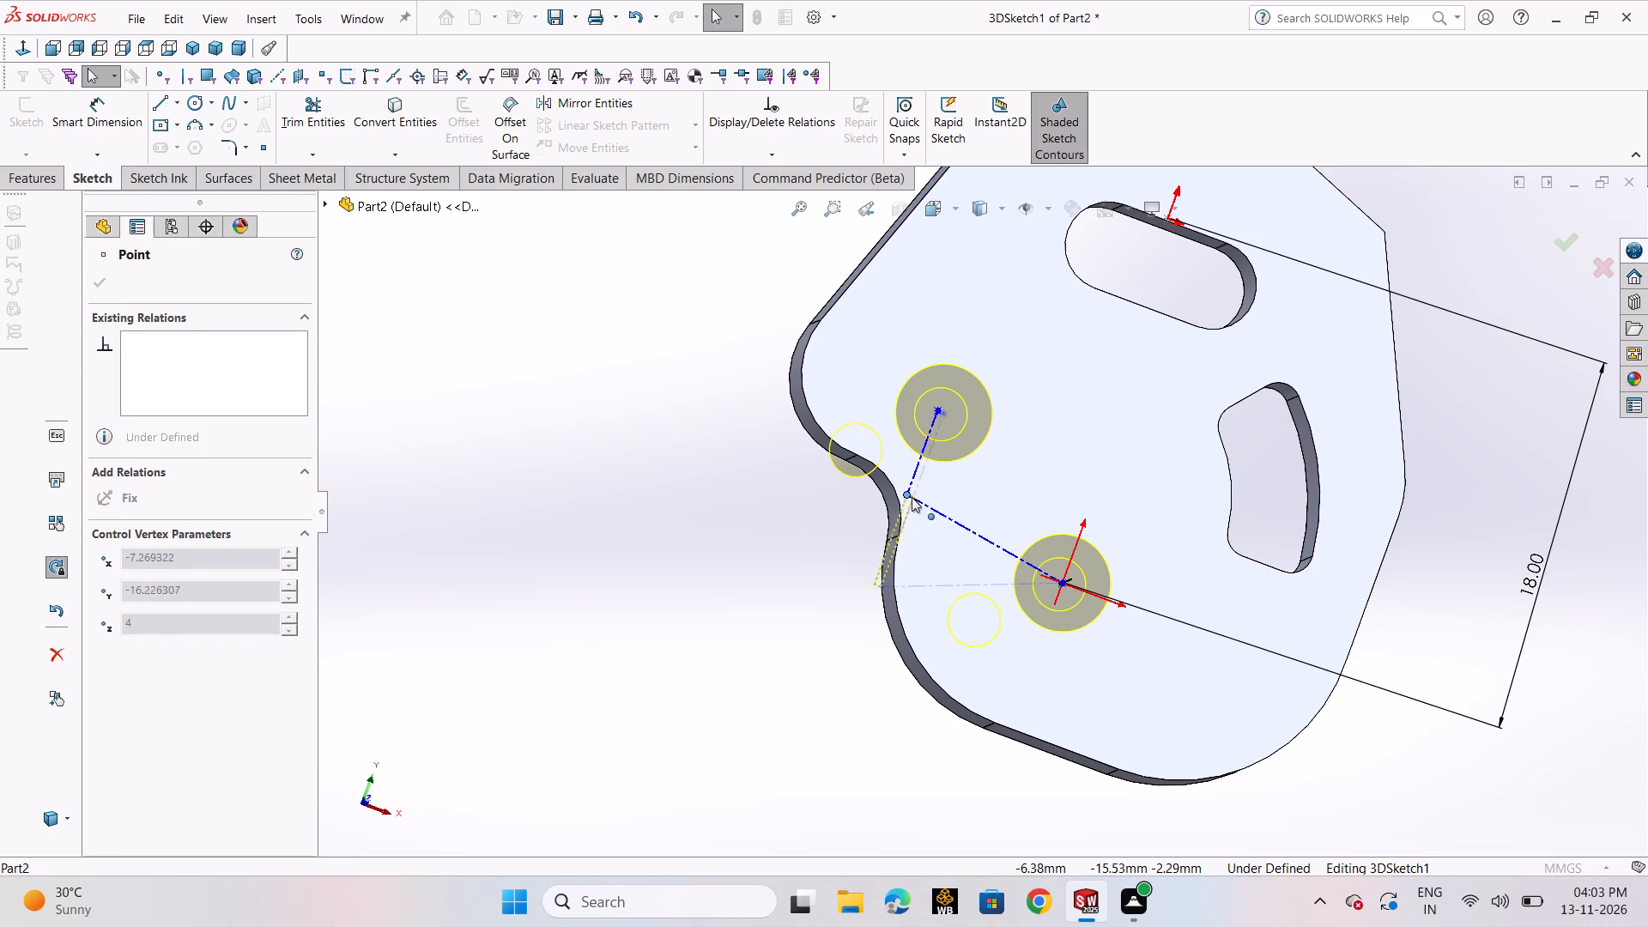
left_click_drag(912, 497, 902, 515)
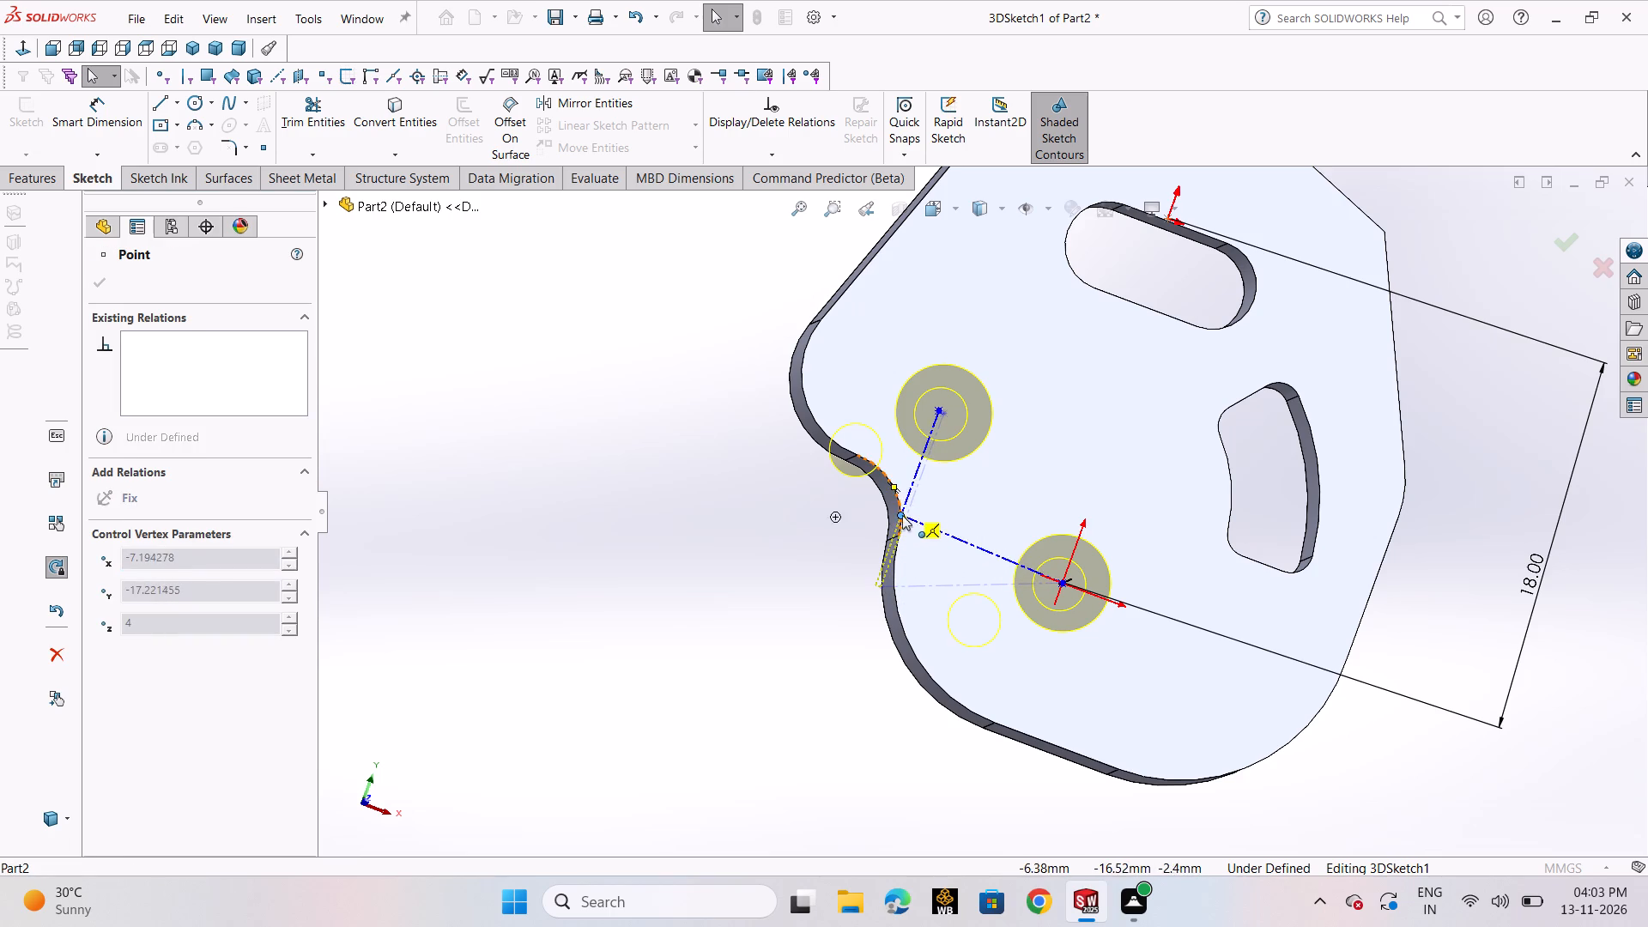
left_click_drag(902, 515, 715, 445)
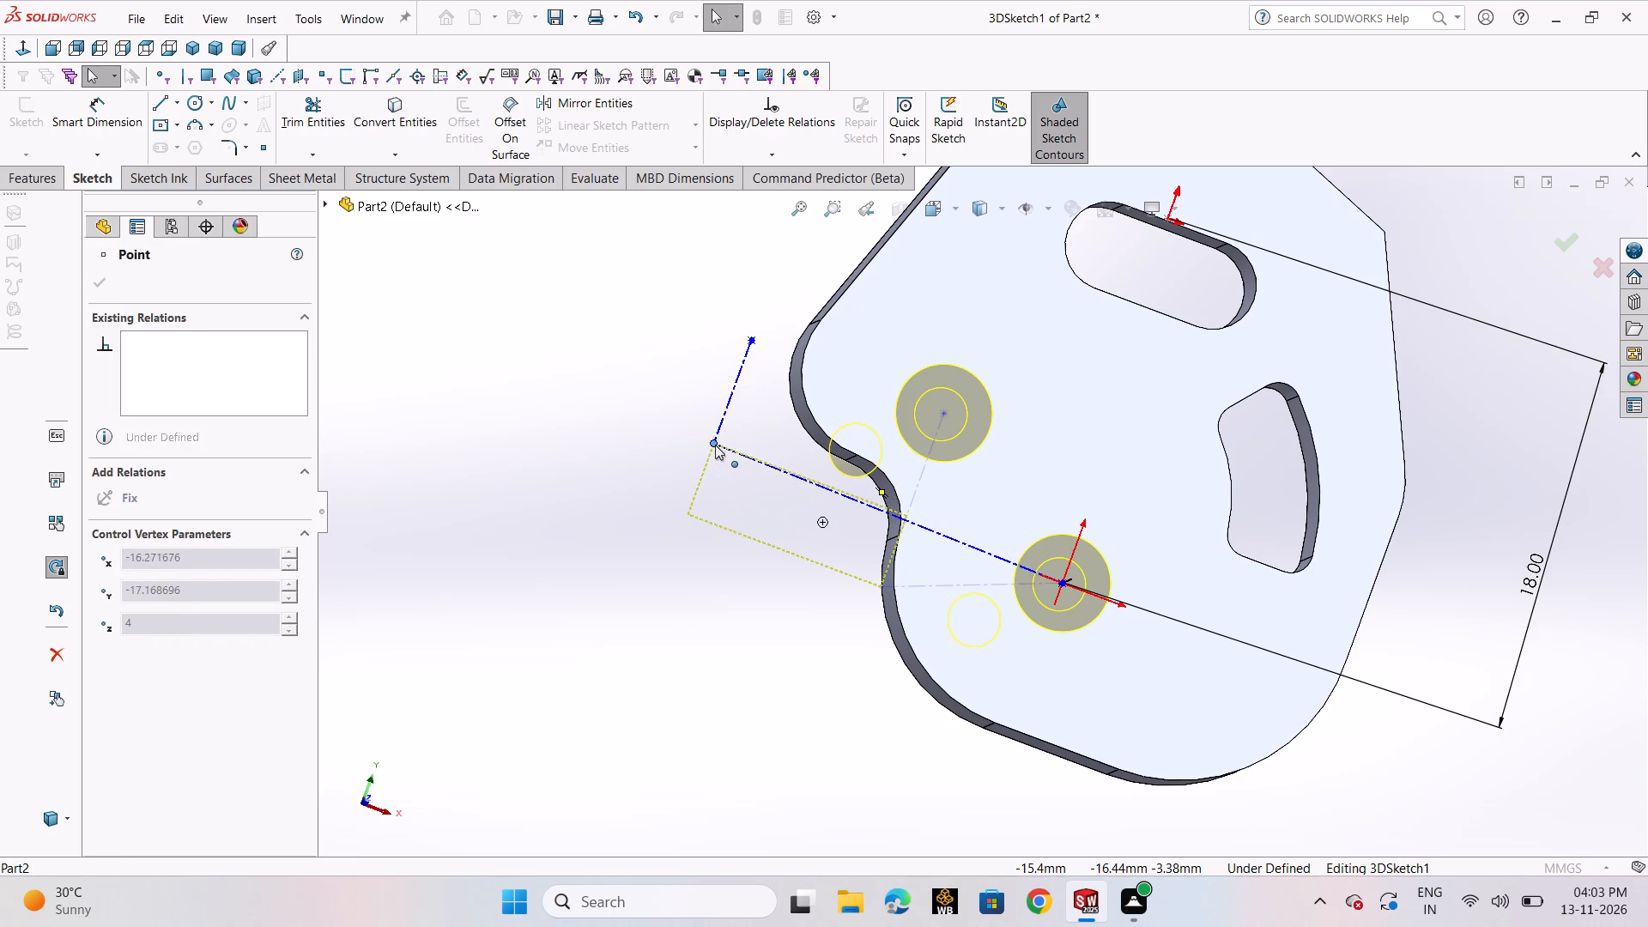
left_click_drag(715, 445, 715, 451)
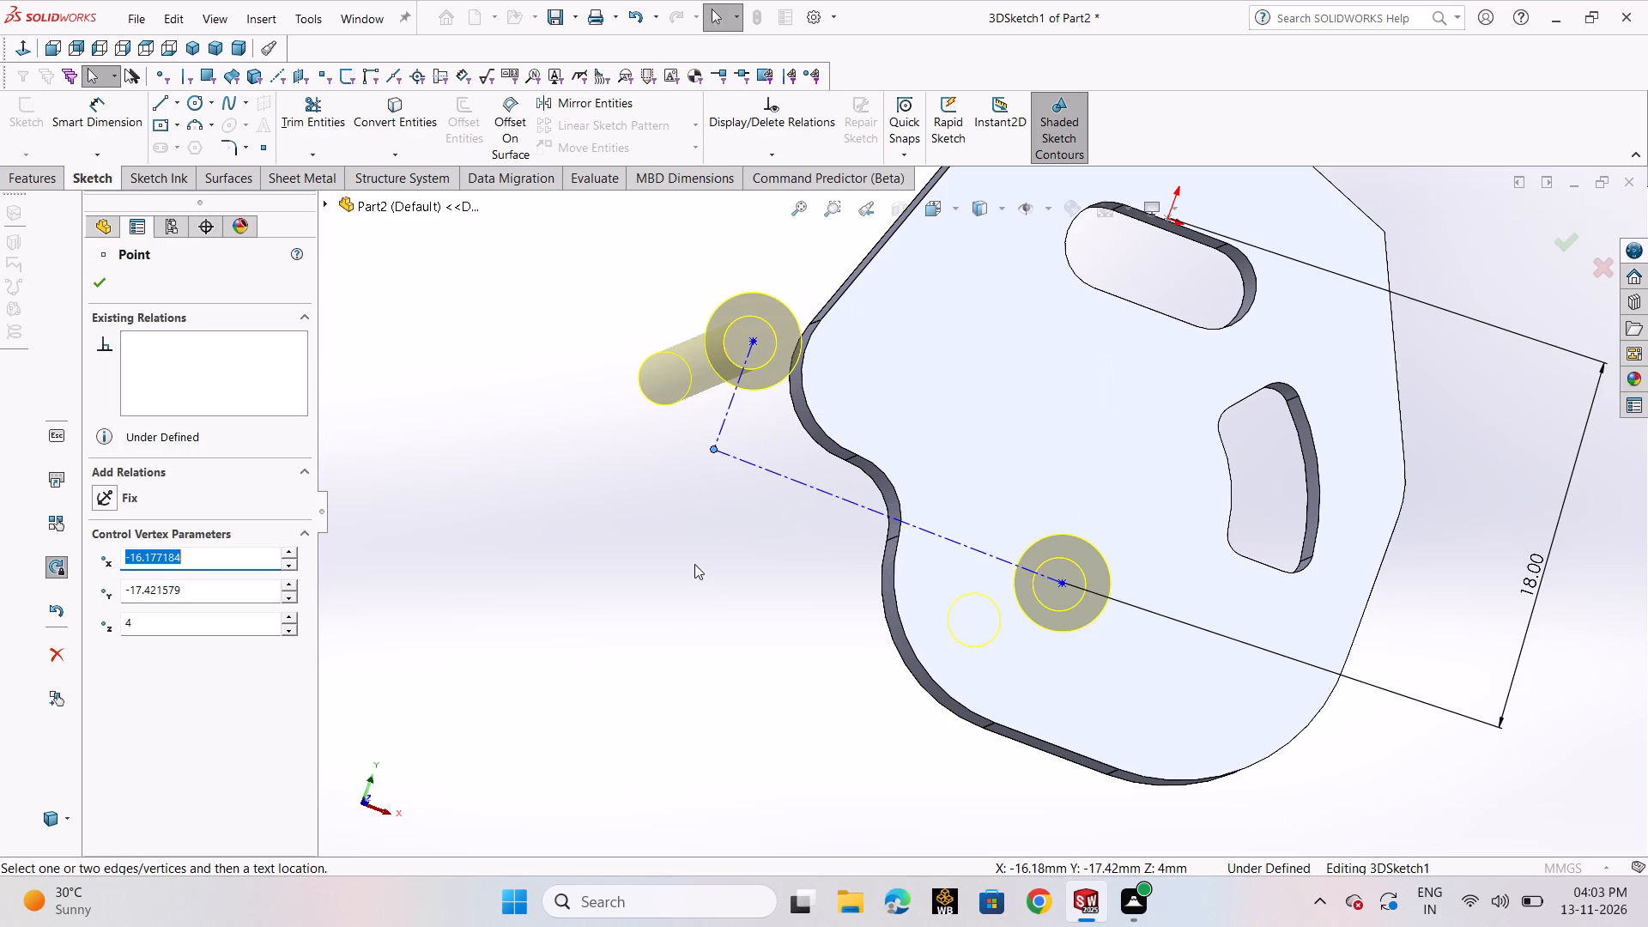
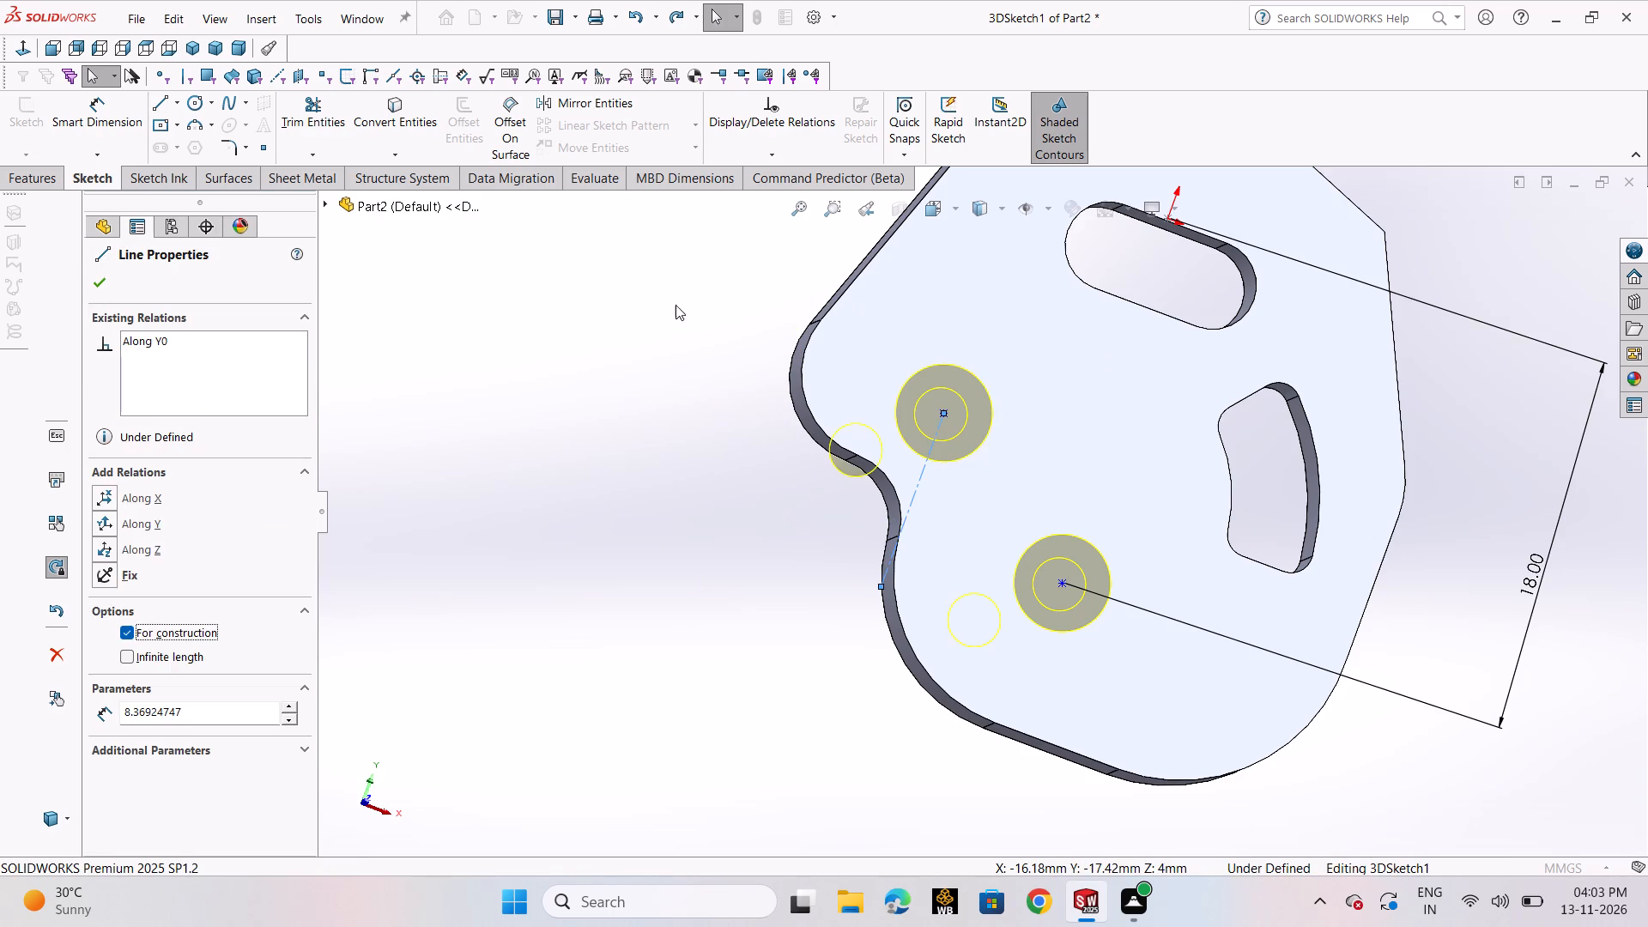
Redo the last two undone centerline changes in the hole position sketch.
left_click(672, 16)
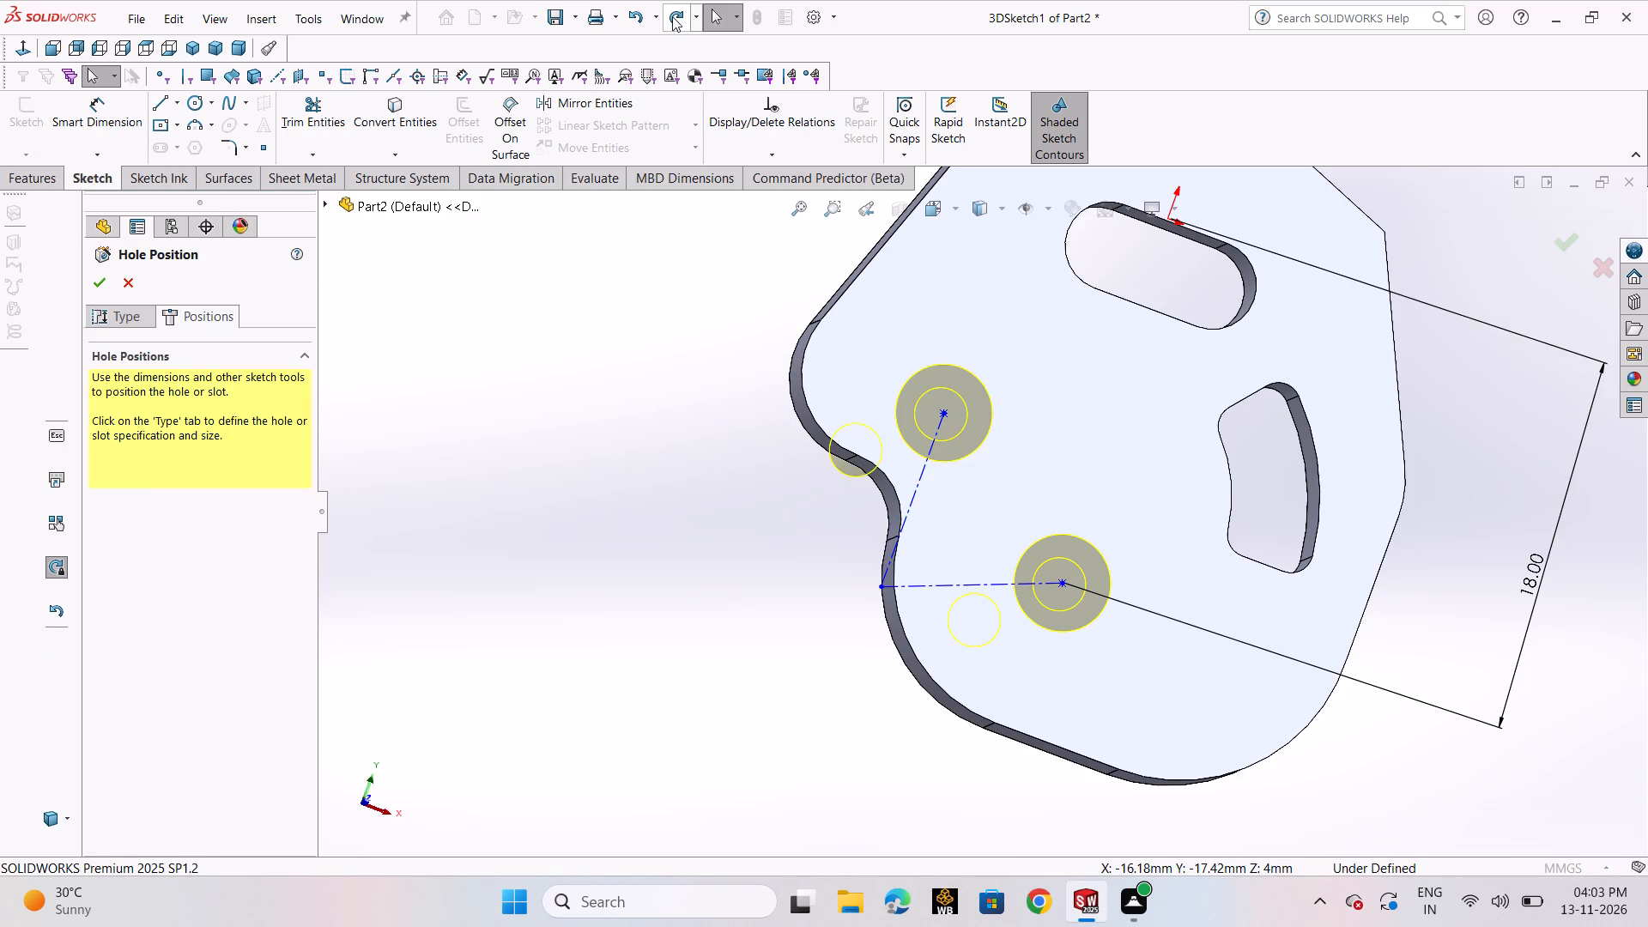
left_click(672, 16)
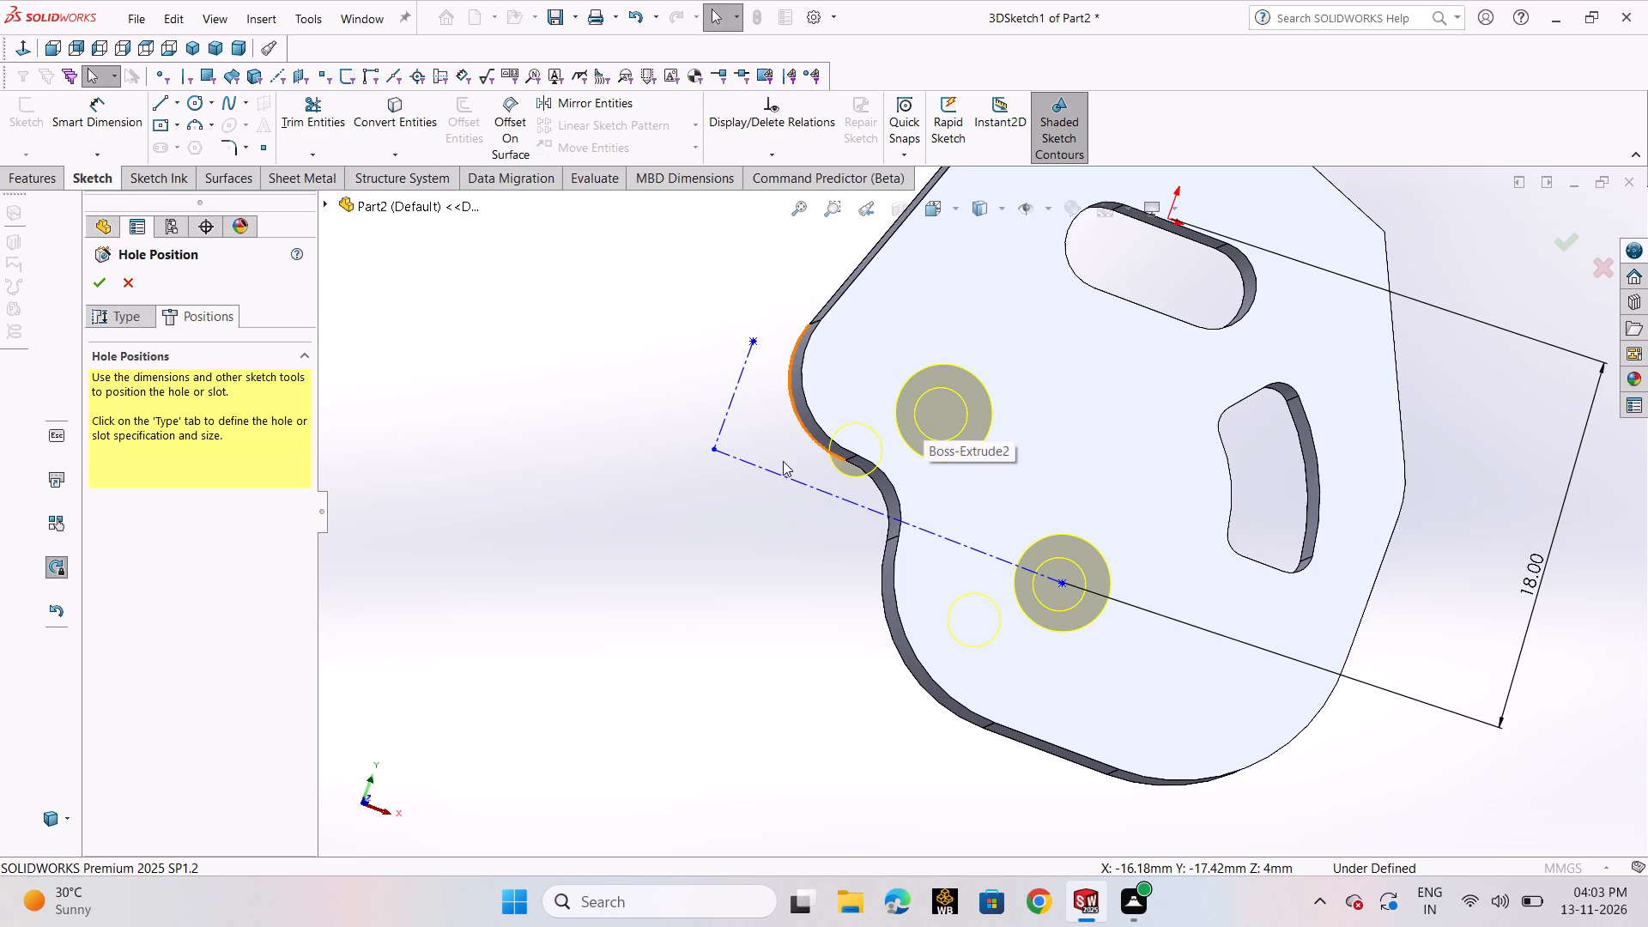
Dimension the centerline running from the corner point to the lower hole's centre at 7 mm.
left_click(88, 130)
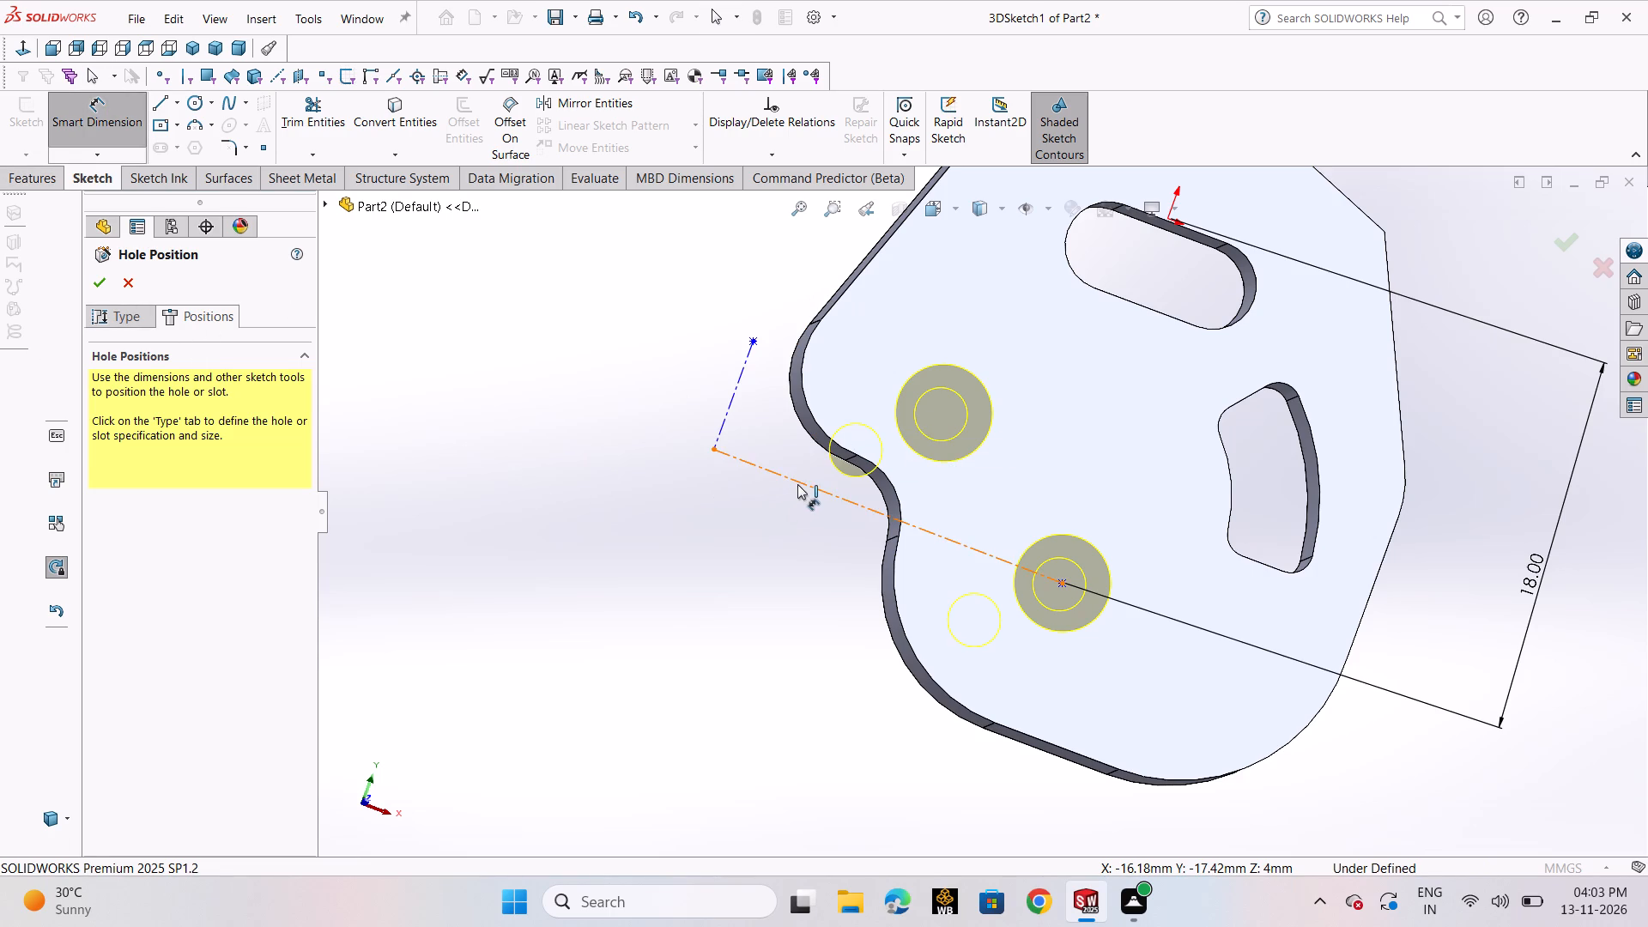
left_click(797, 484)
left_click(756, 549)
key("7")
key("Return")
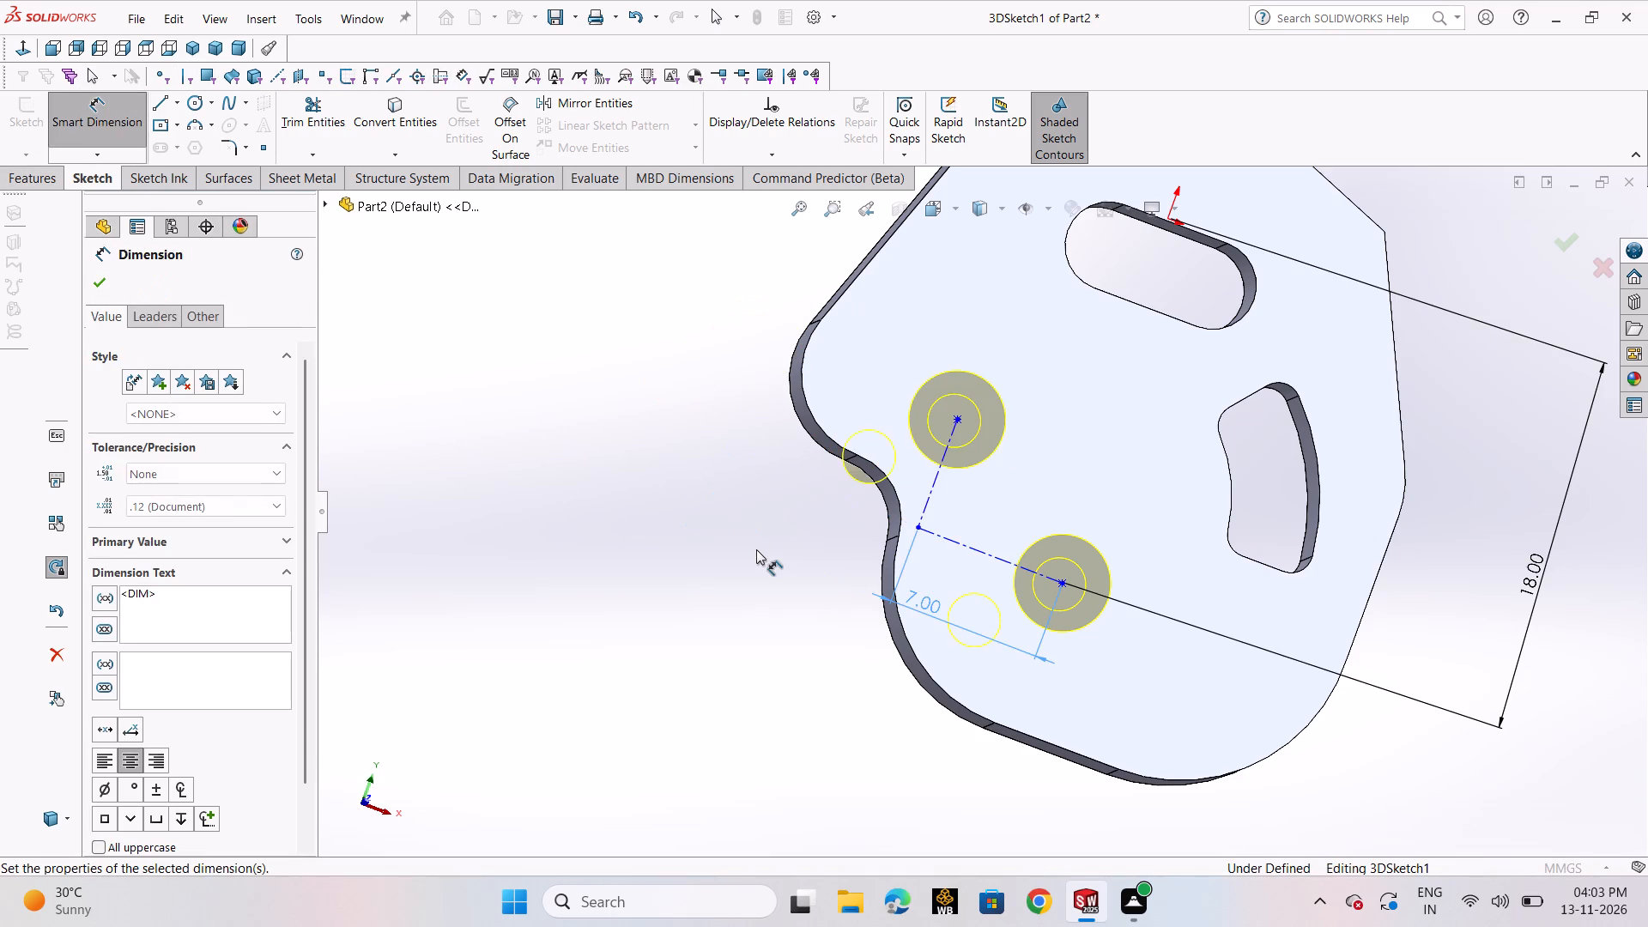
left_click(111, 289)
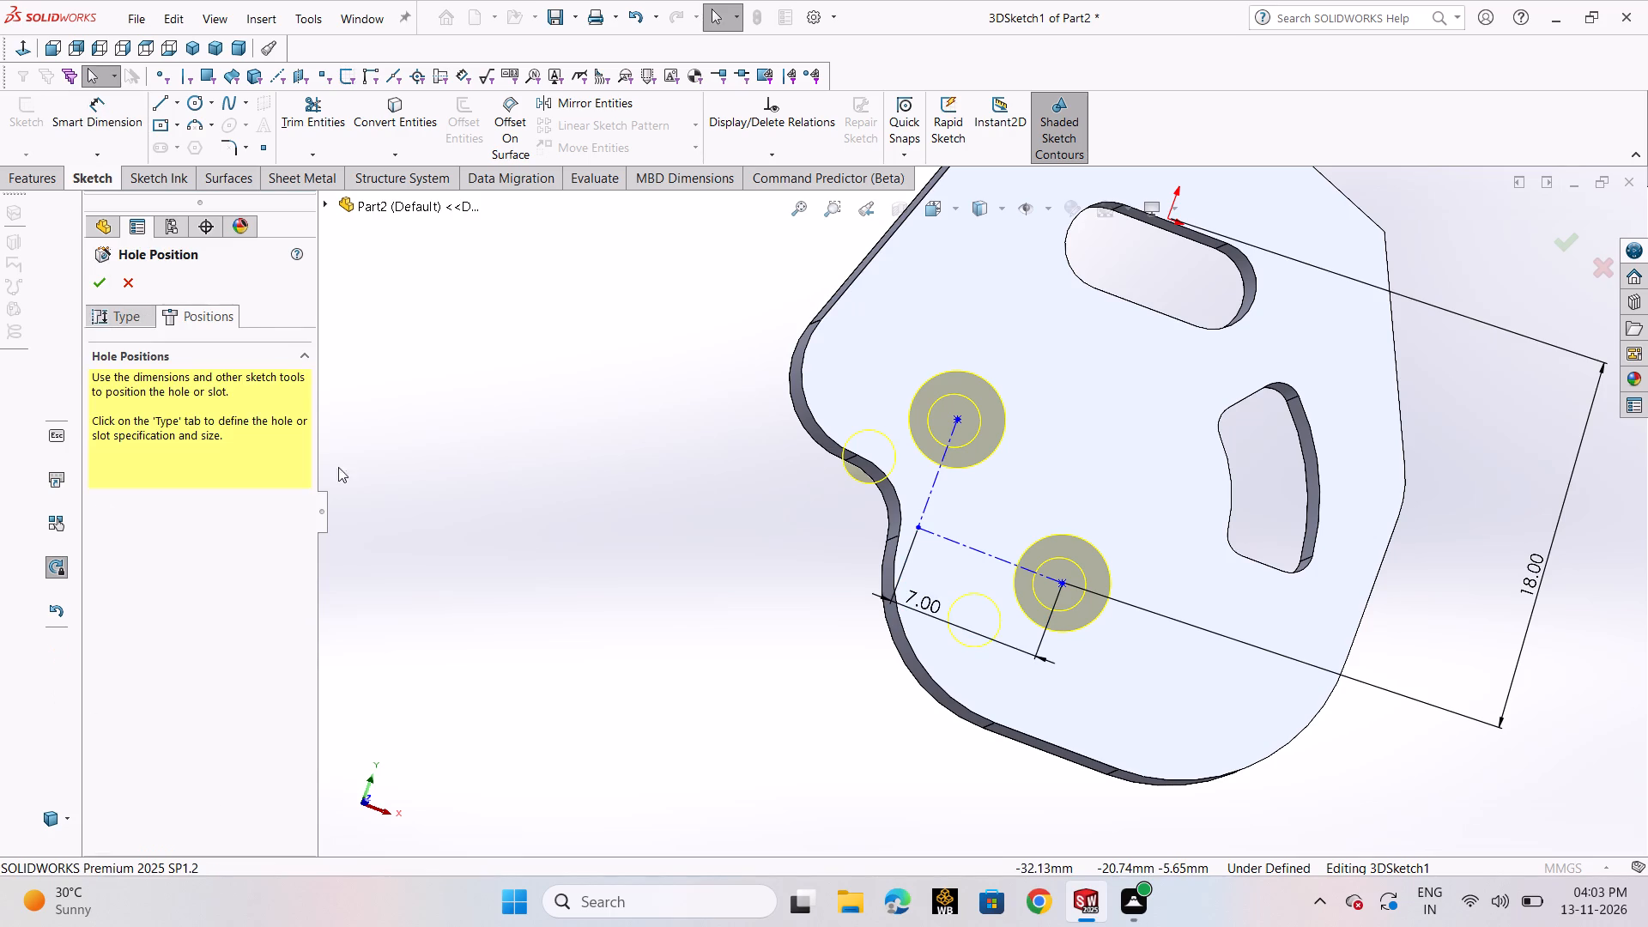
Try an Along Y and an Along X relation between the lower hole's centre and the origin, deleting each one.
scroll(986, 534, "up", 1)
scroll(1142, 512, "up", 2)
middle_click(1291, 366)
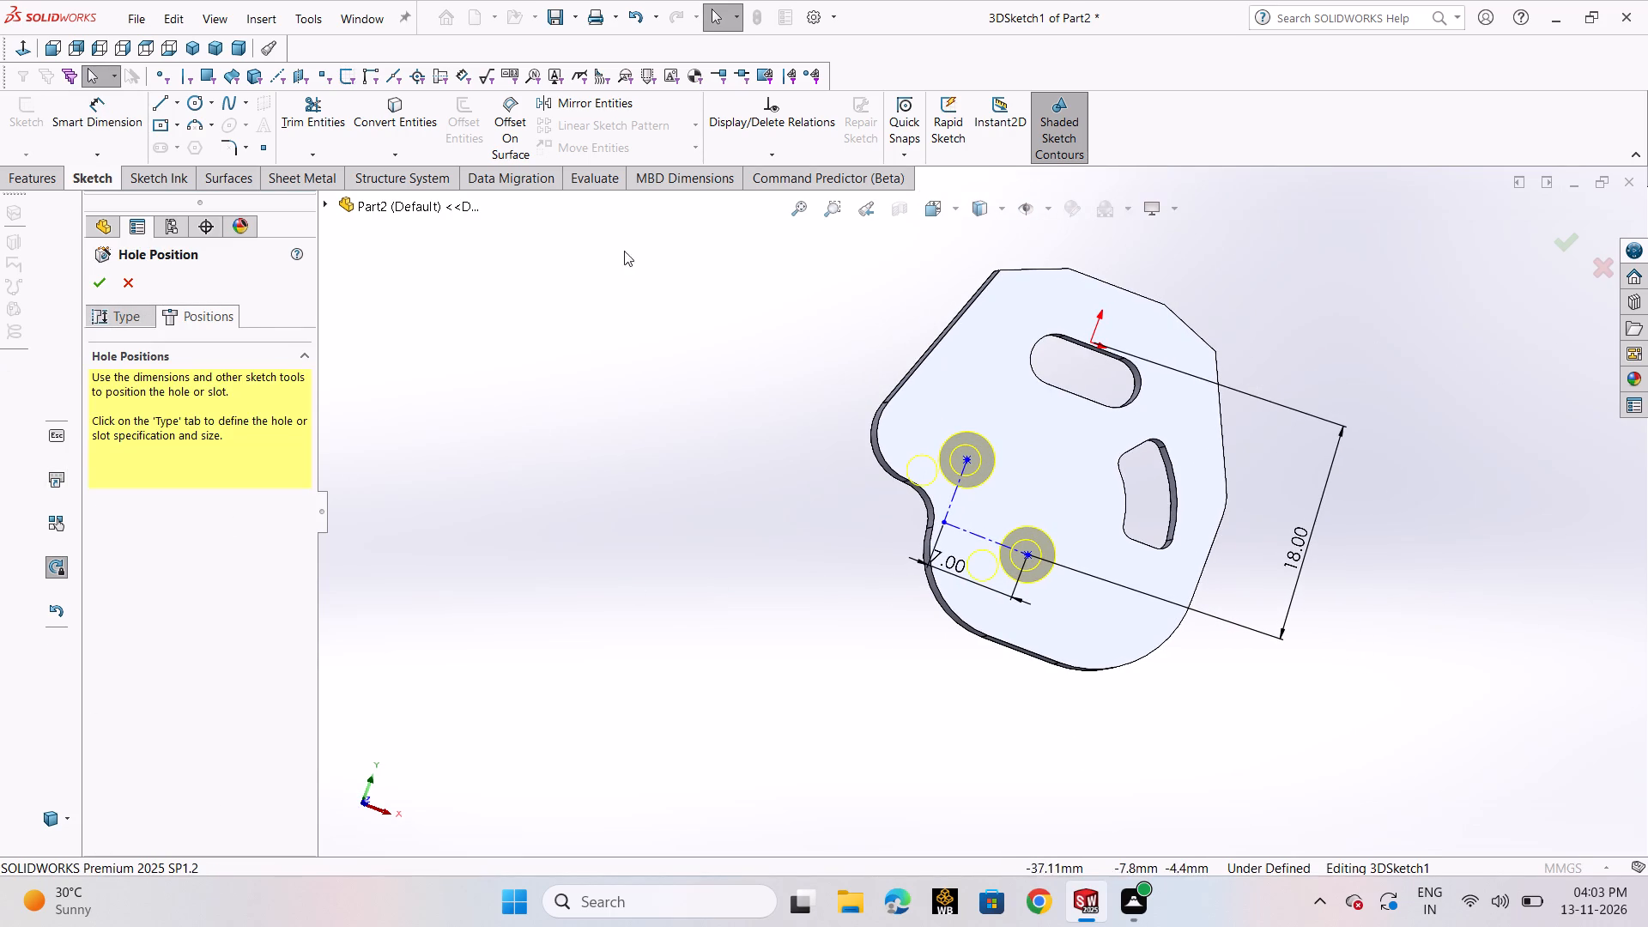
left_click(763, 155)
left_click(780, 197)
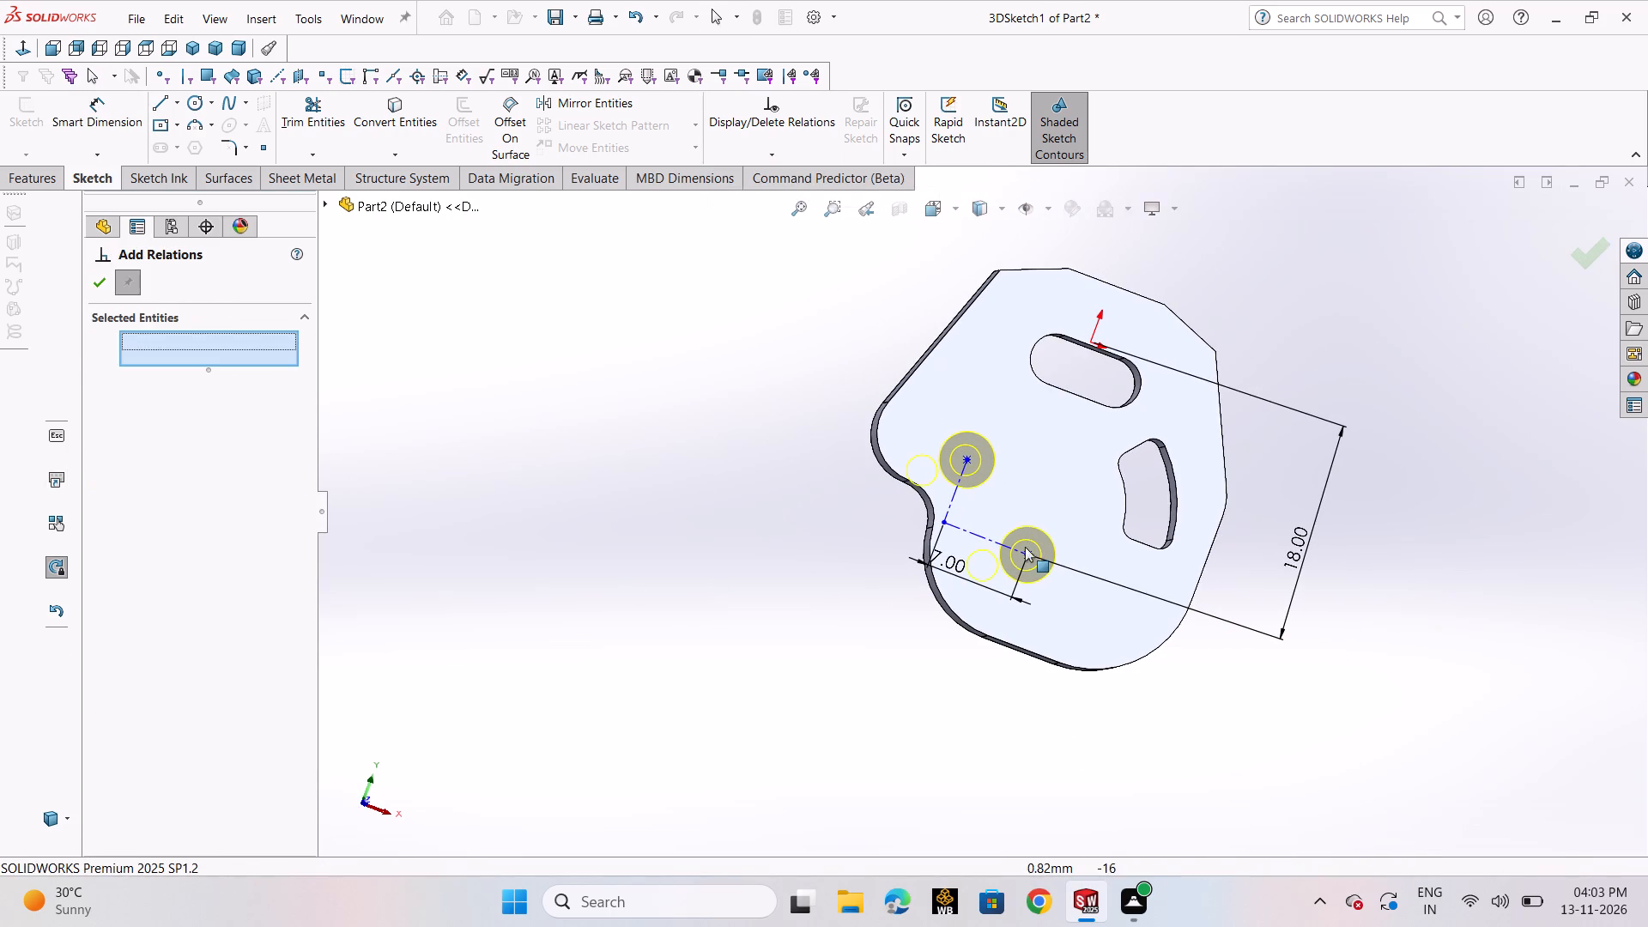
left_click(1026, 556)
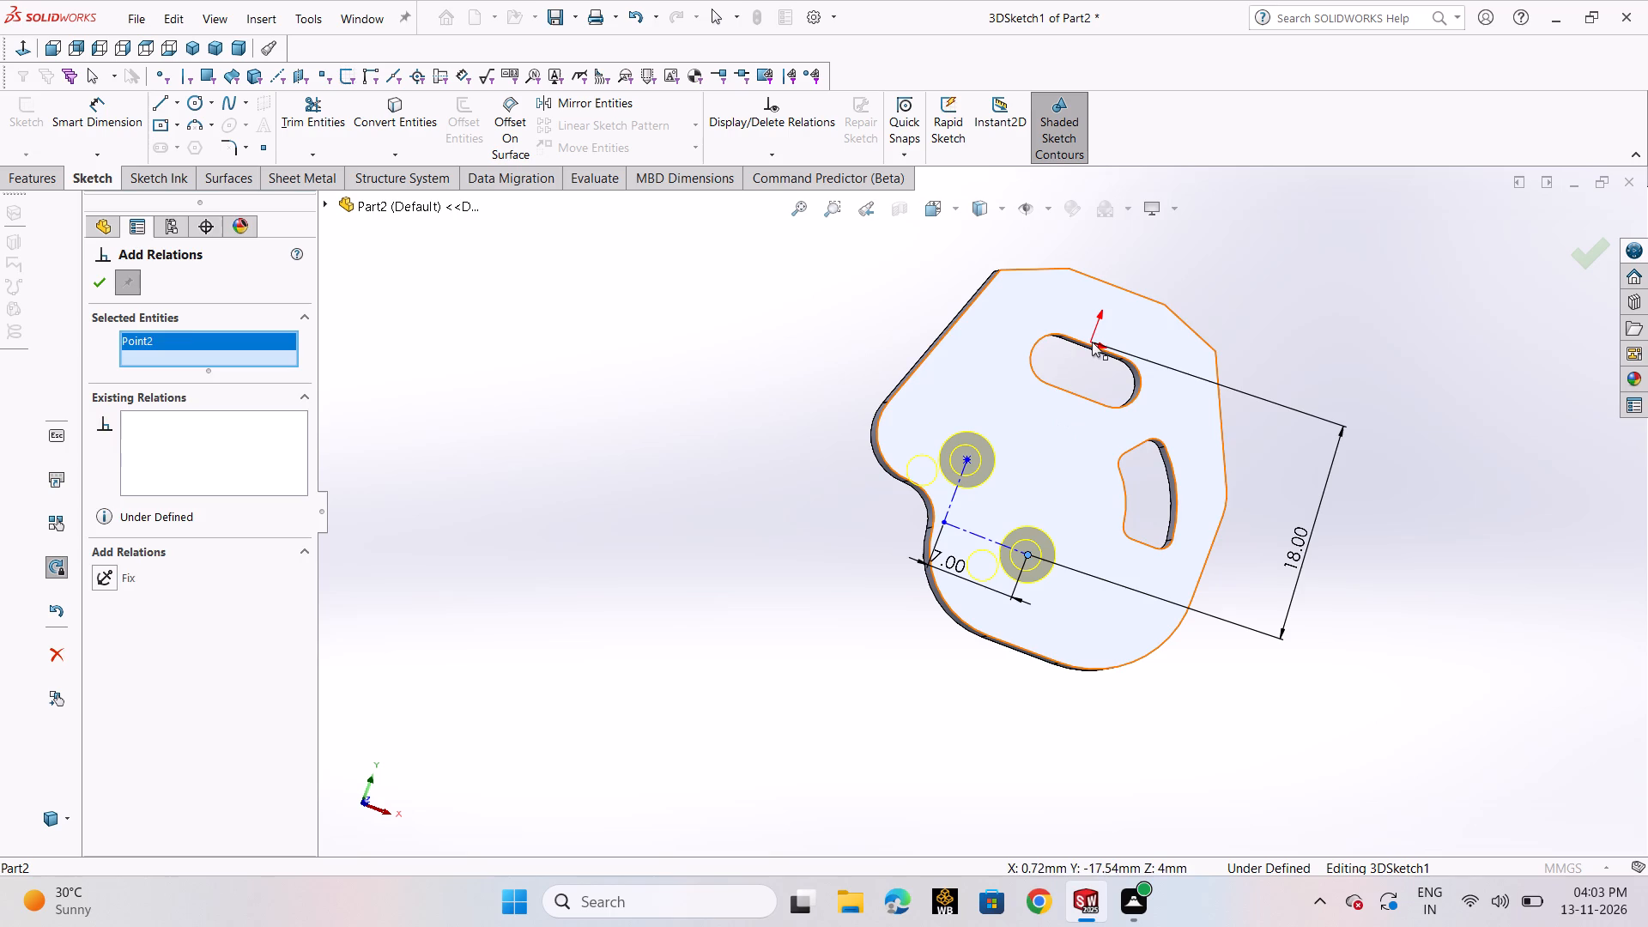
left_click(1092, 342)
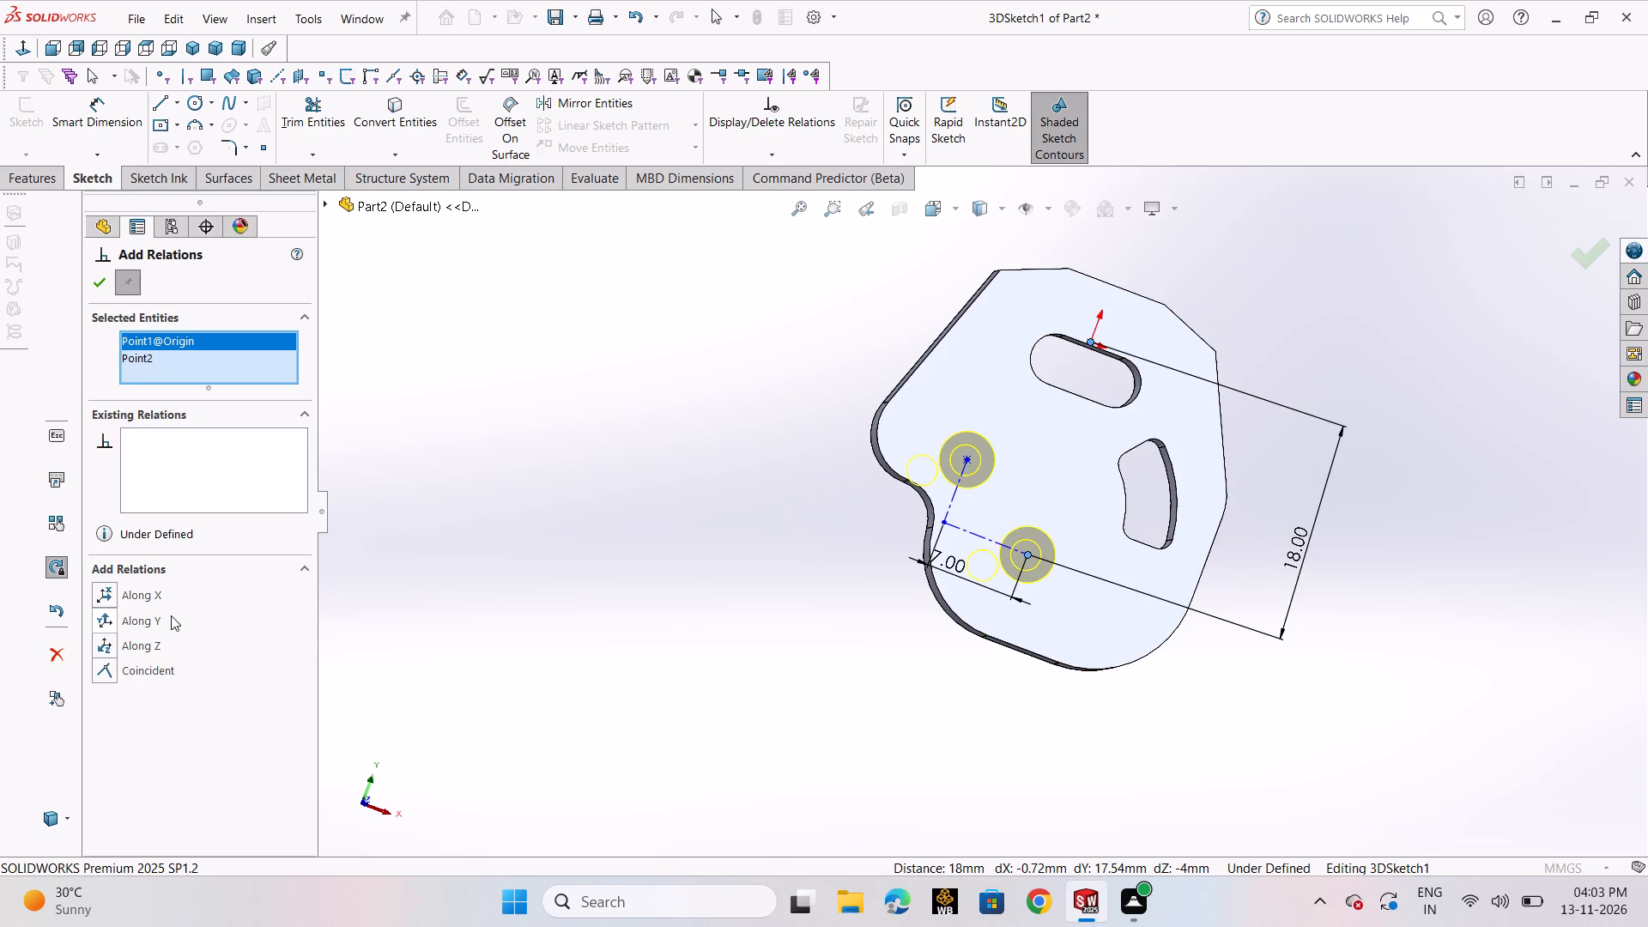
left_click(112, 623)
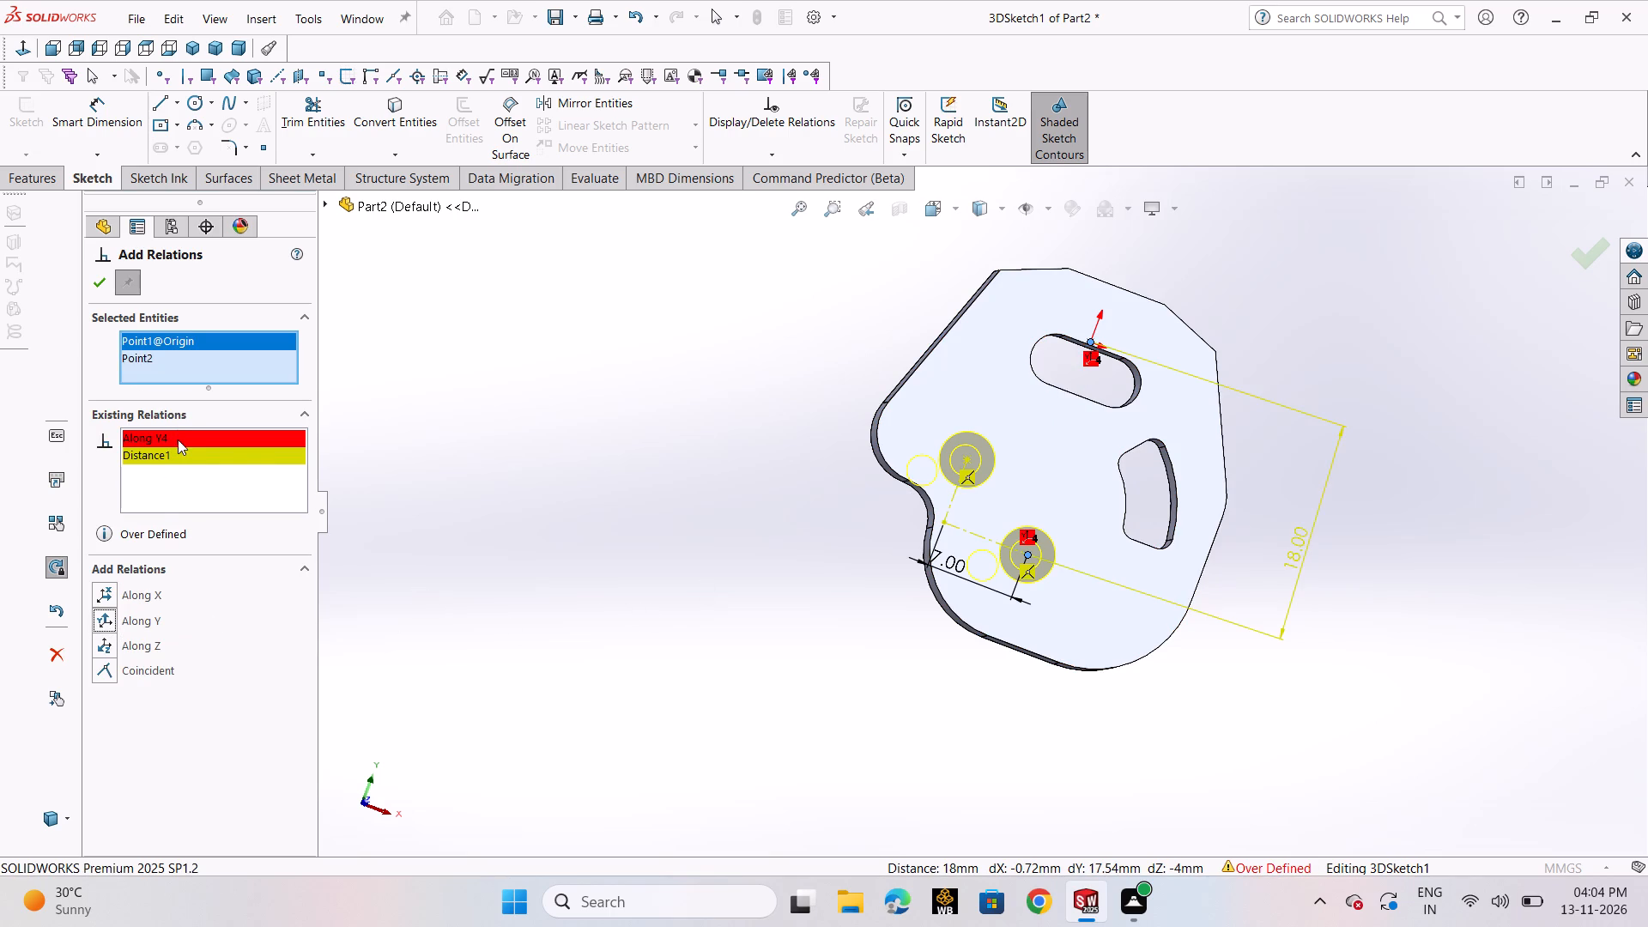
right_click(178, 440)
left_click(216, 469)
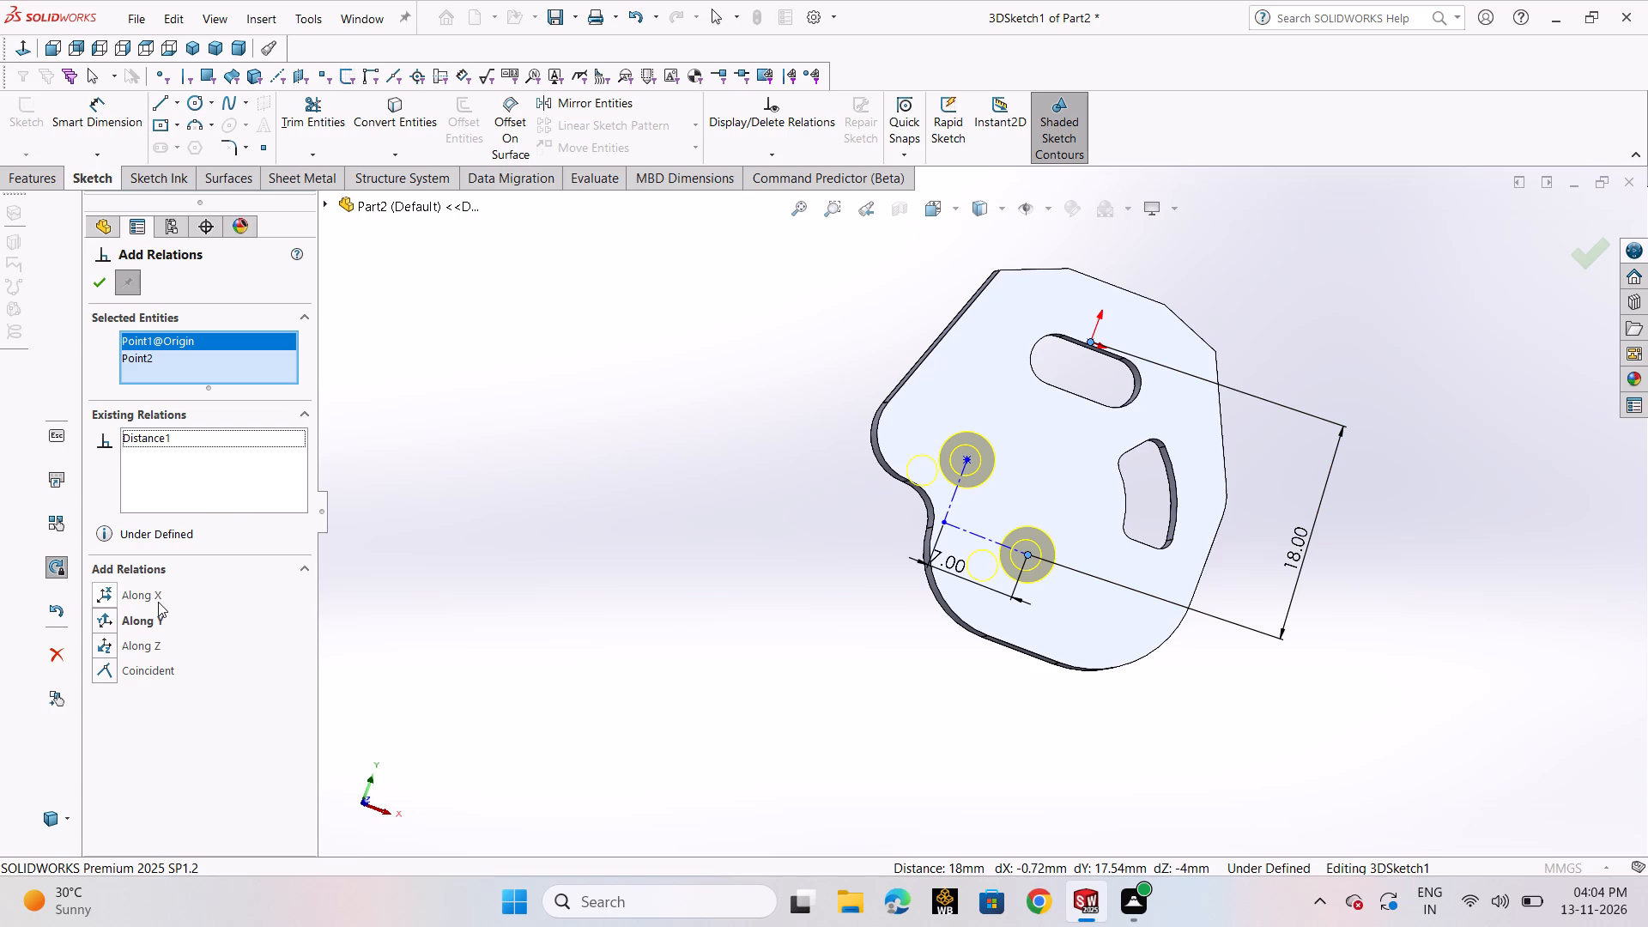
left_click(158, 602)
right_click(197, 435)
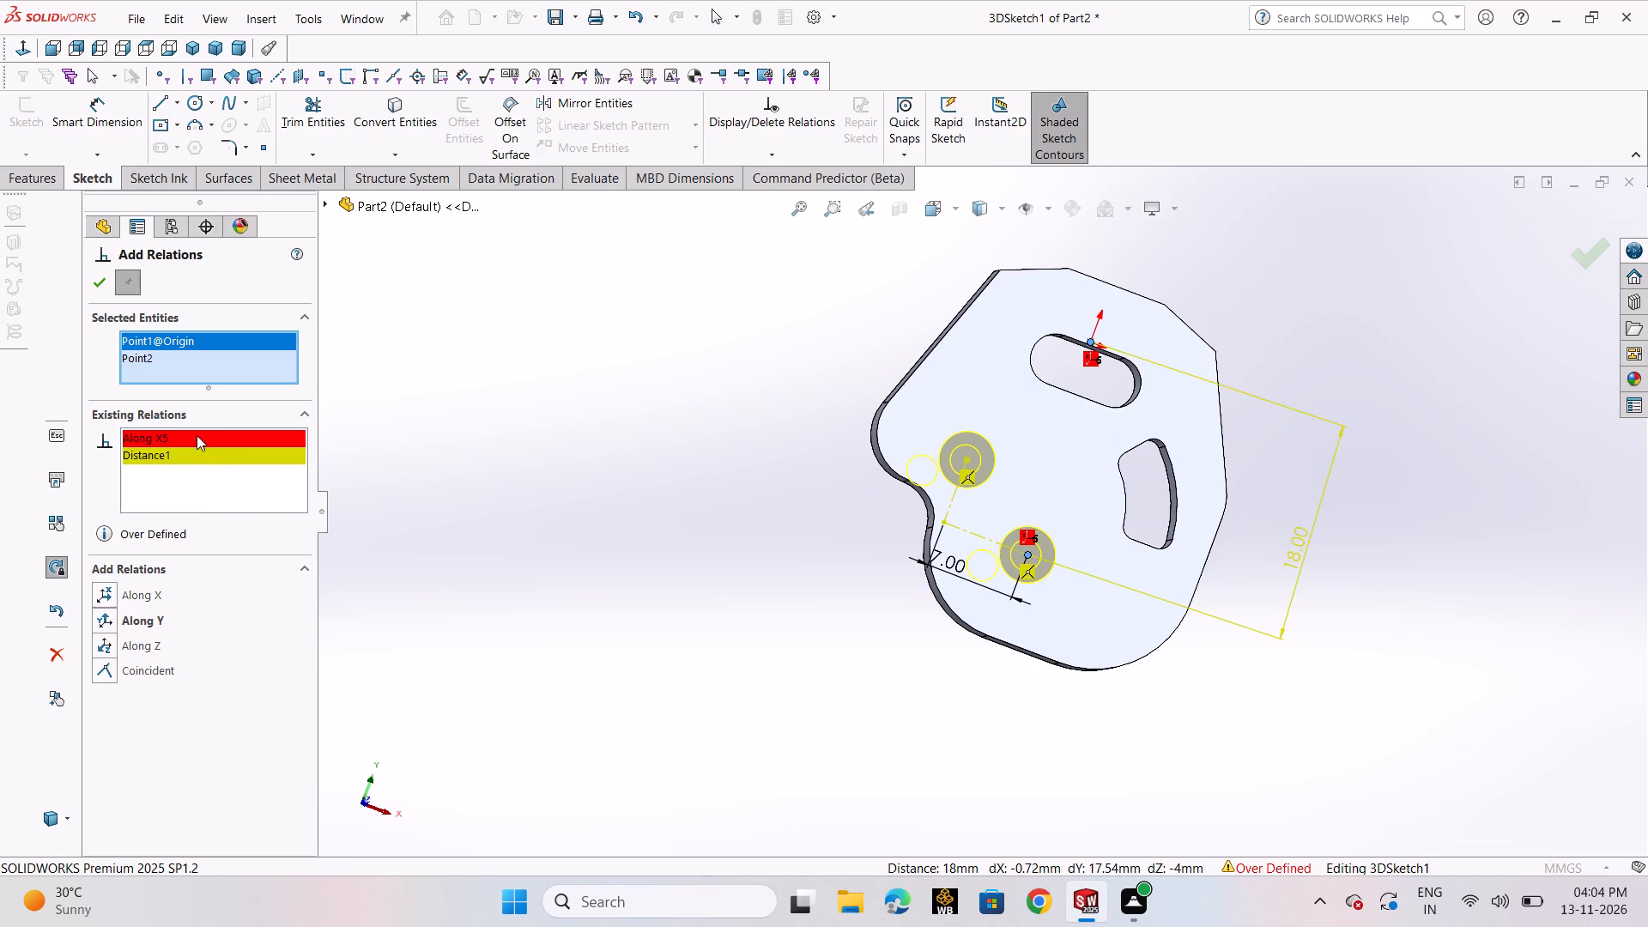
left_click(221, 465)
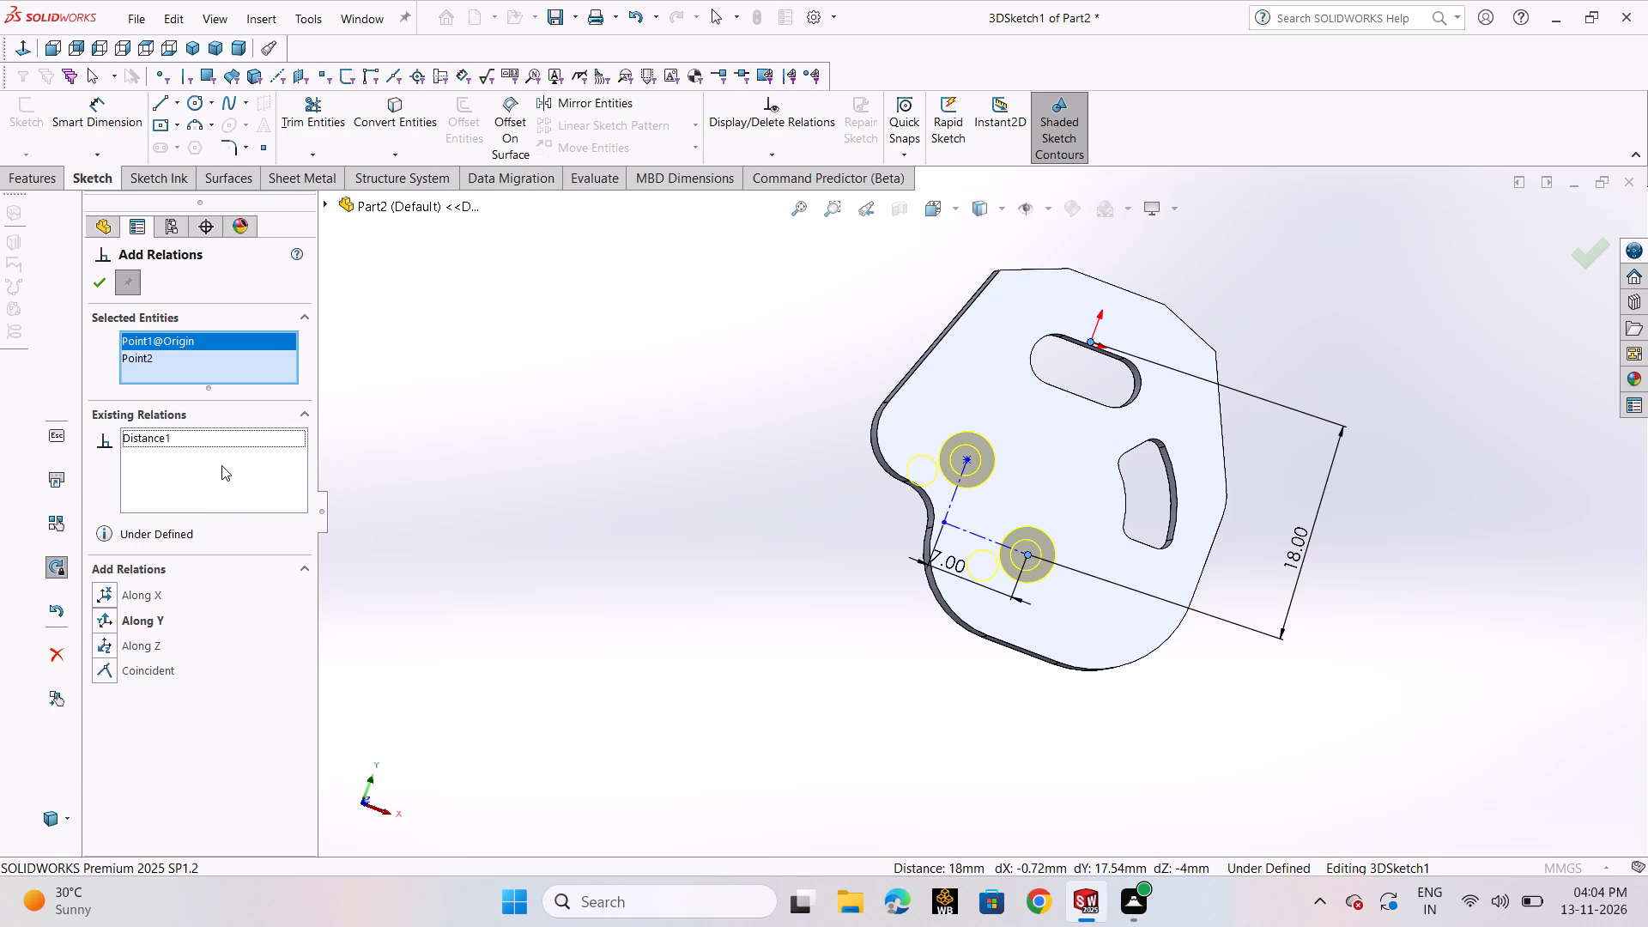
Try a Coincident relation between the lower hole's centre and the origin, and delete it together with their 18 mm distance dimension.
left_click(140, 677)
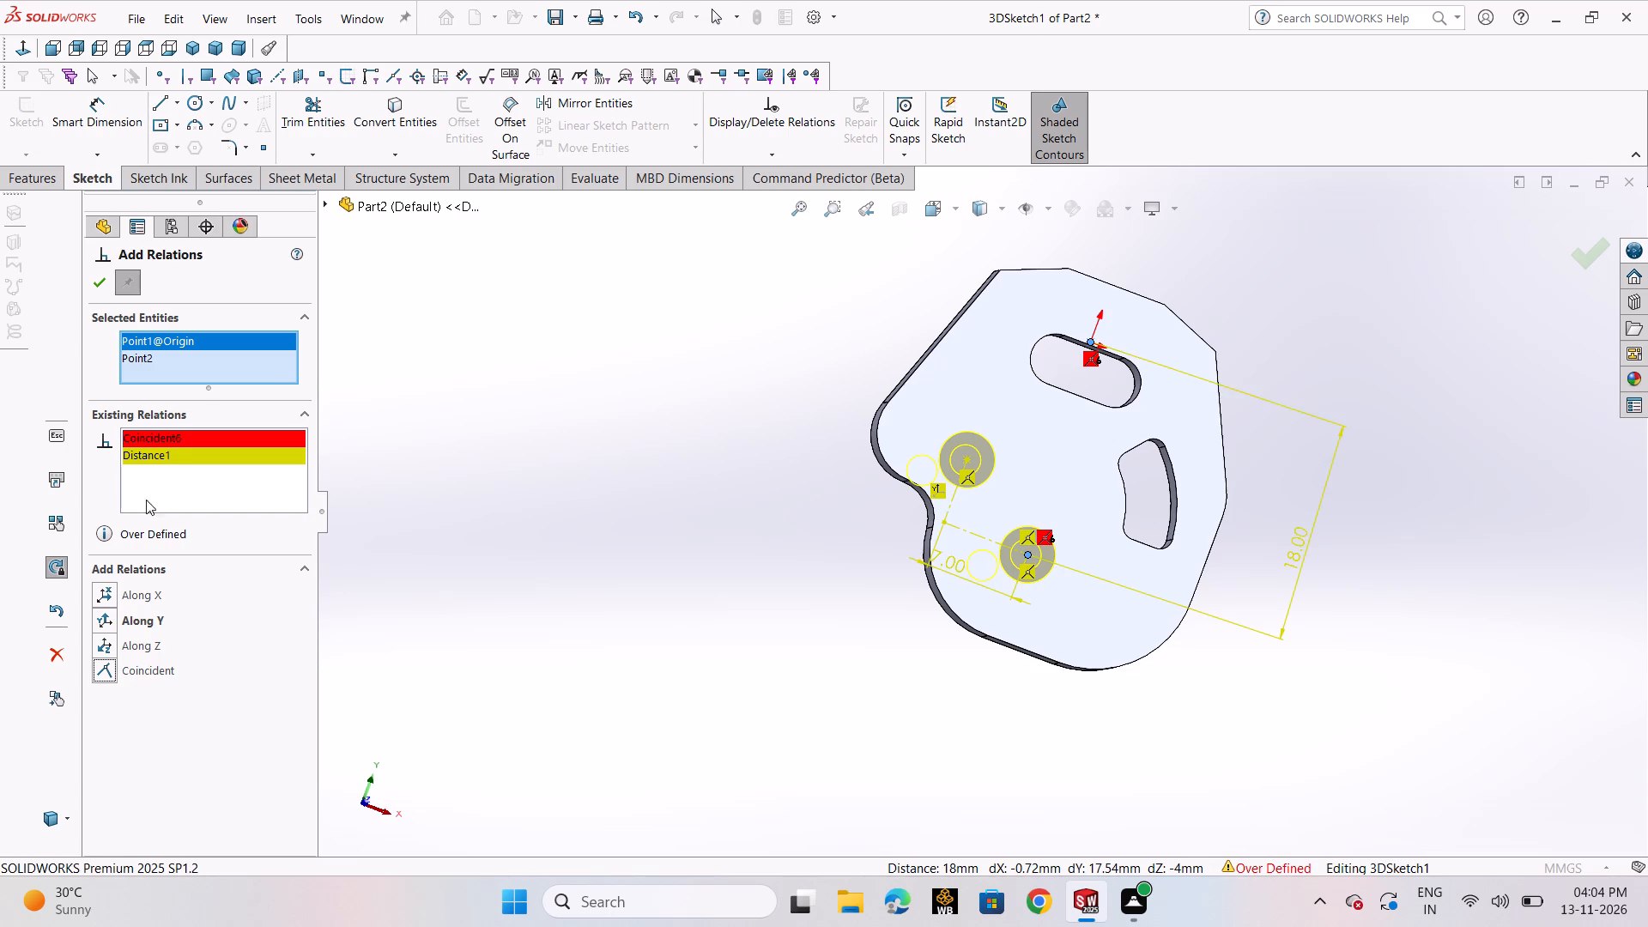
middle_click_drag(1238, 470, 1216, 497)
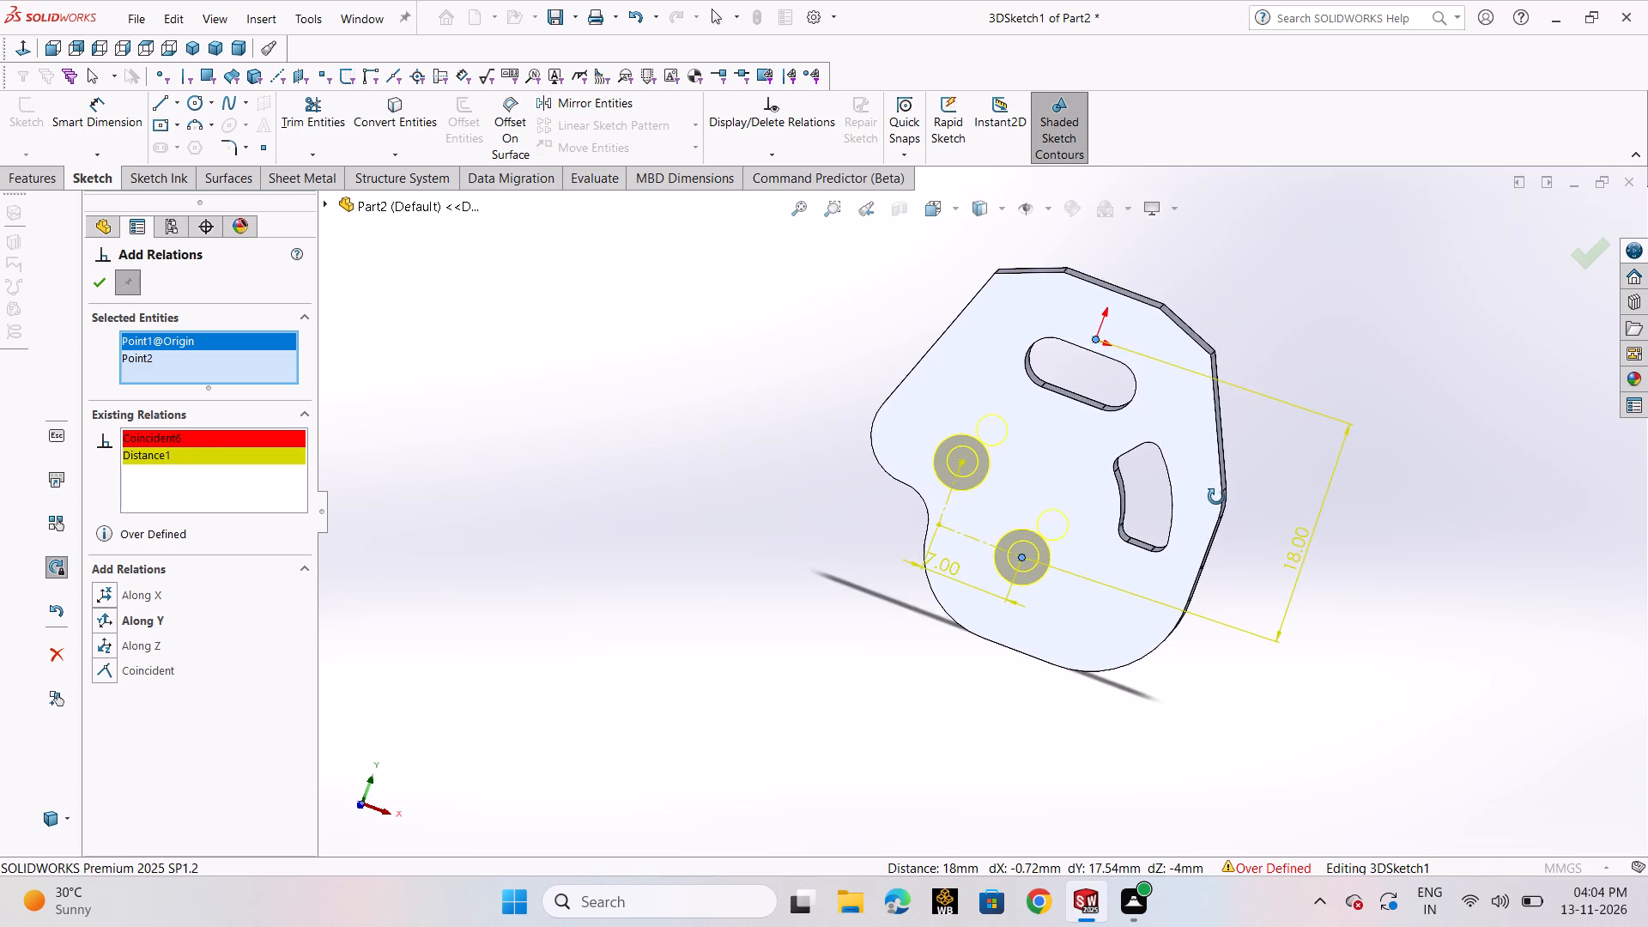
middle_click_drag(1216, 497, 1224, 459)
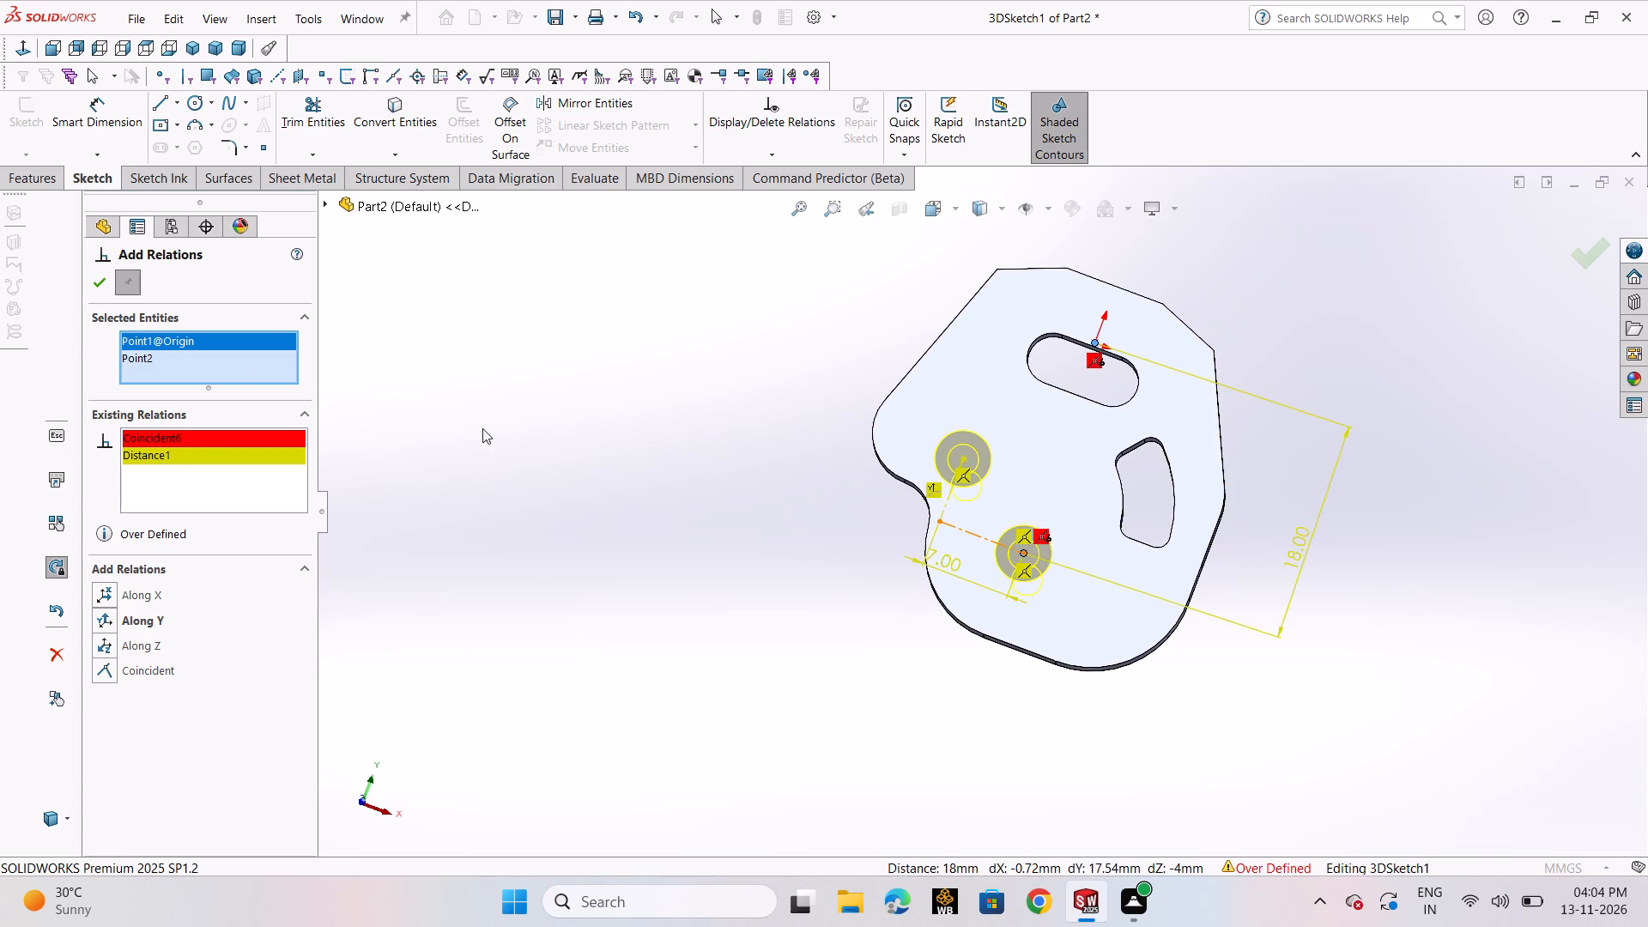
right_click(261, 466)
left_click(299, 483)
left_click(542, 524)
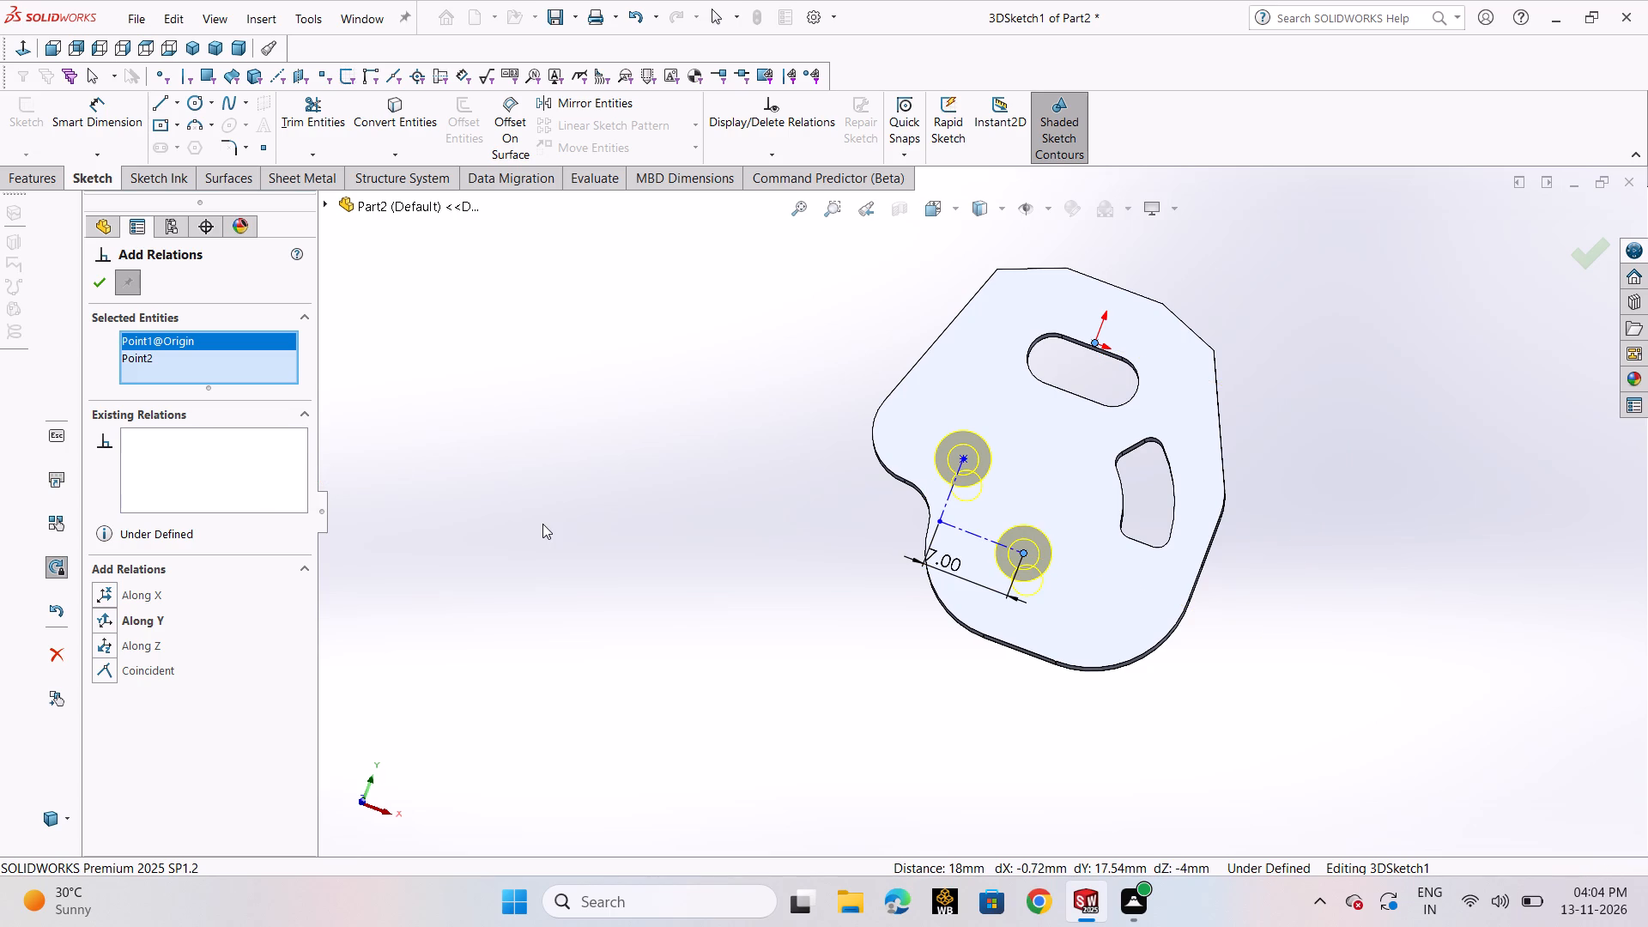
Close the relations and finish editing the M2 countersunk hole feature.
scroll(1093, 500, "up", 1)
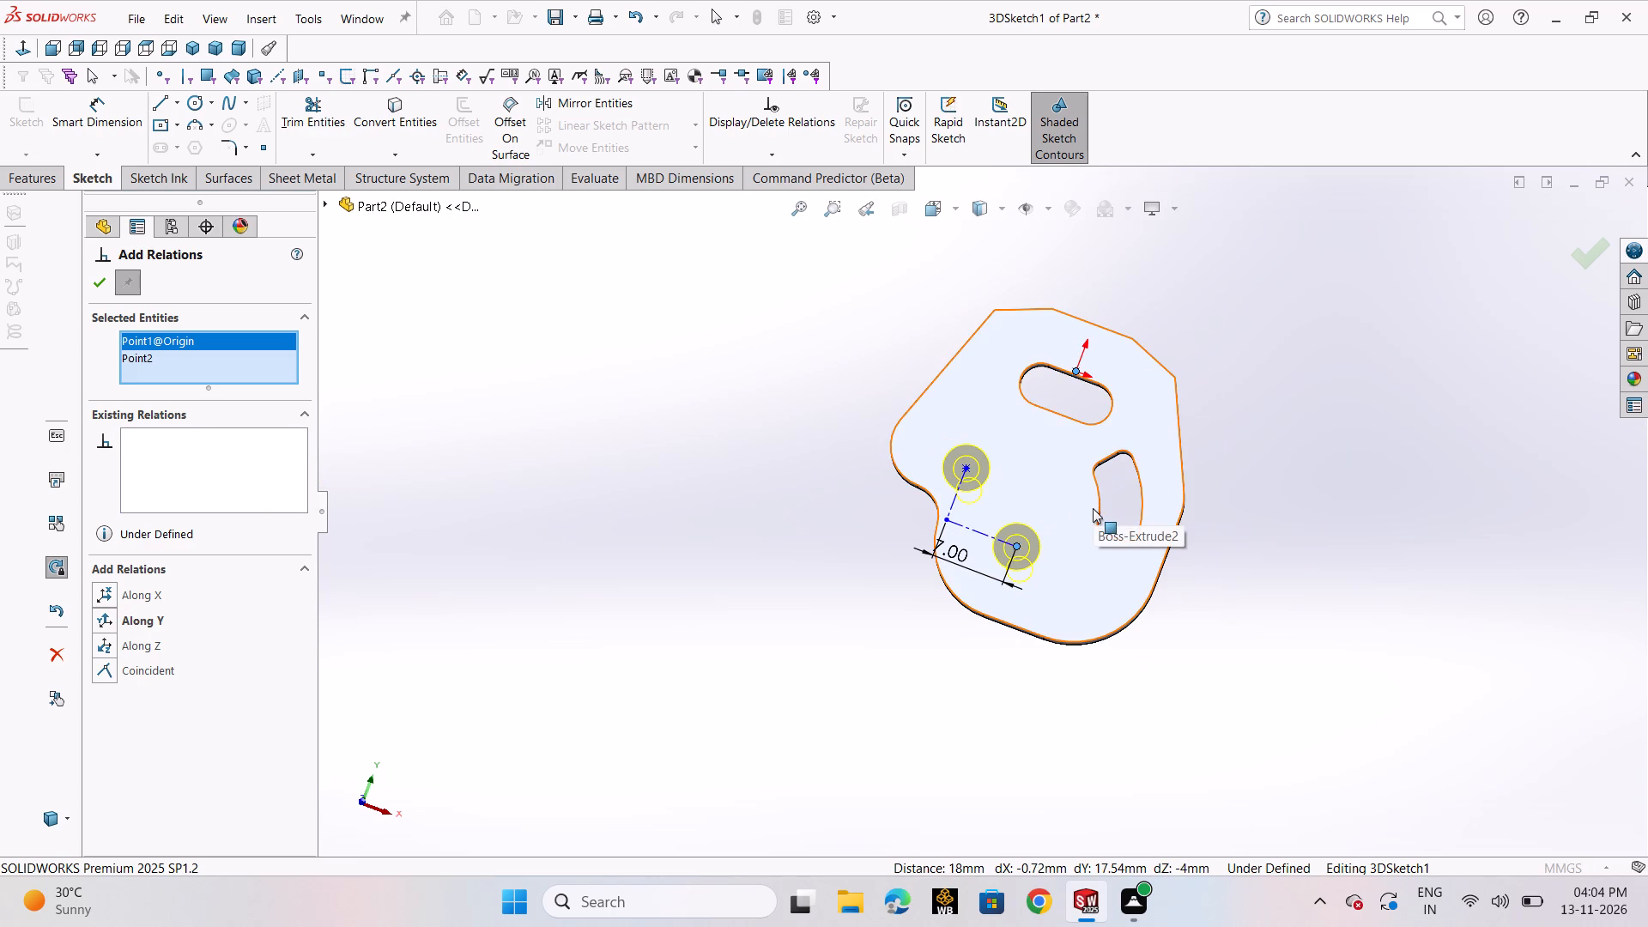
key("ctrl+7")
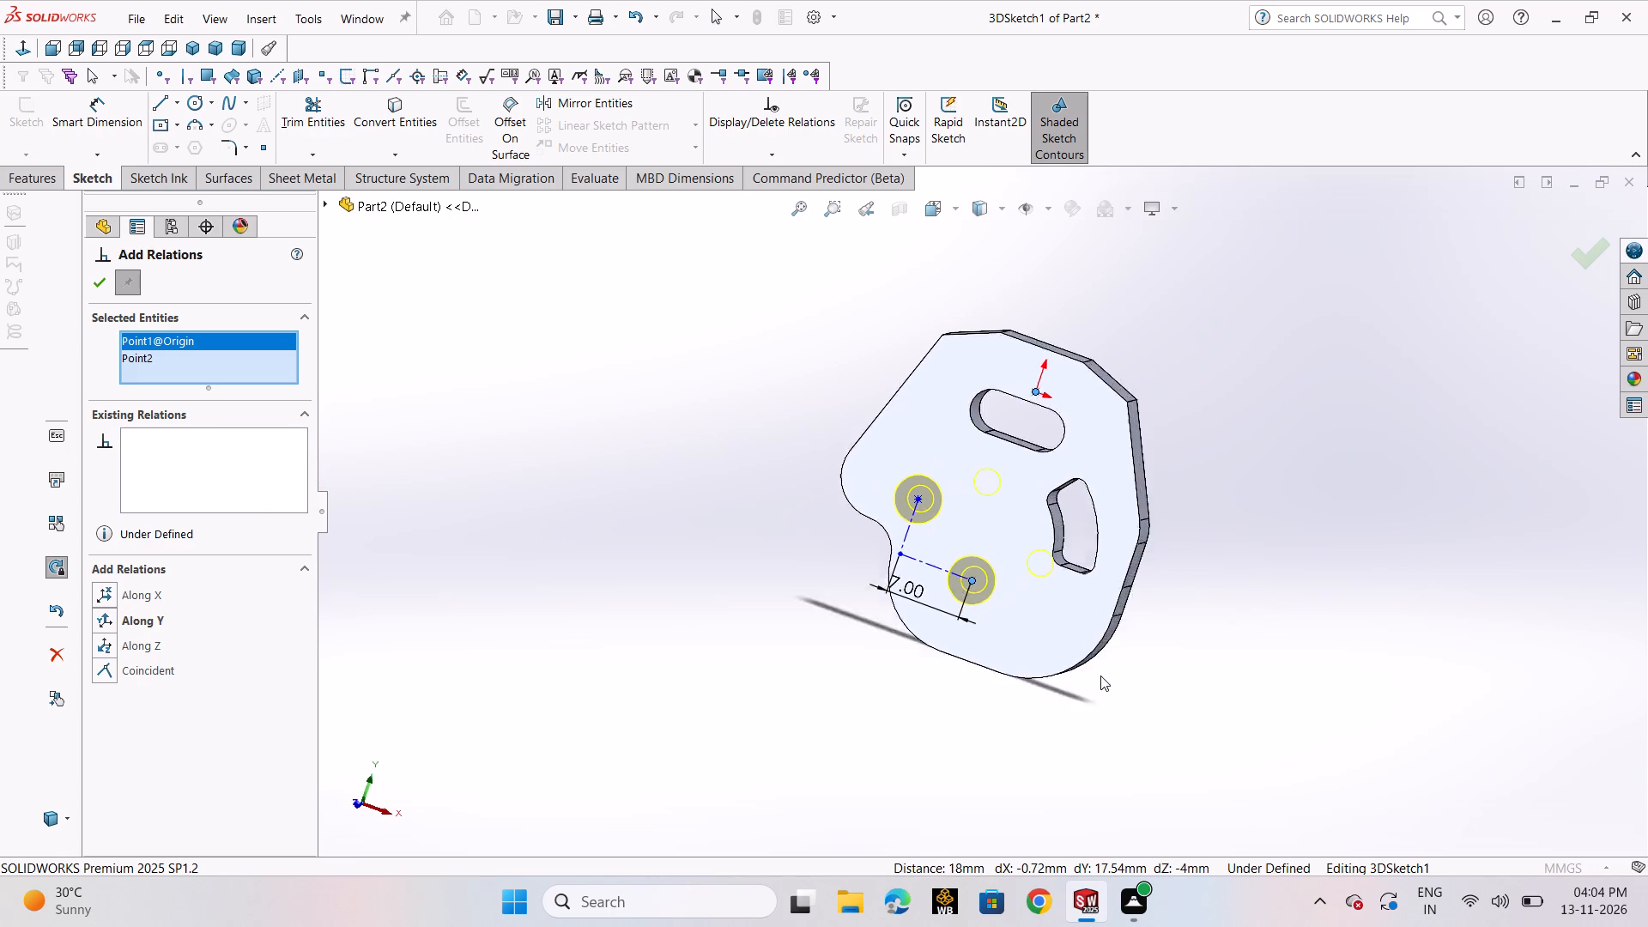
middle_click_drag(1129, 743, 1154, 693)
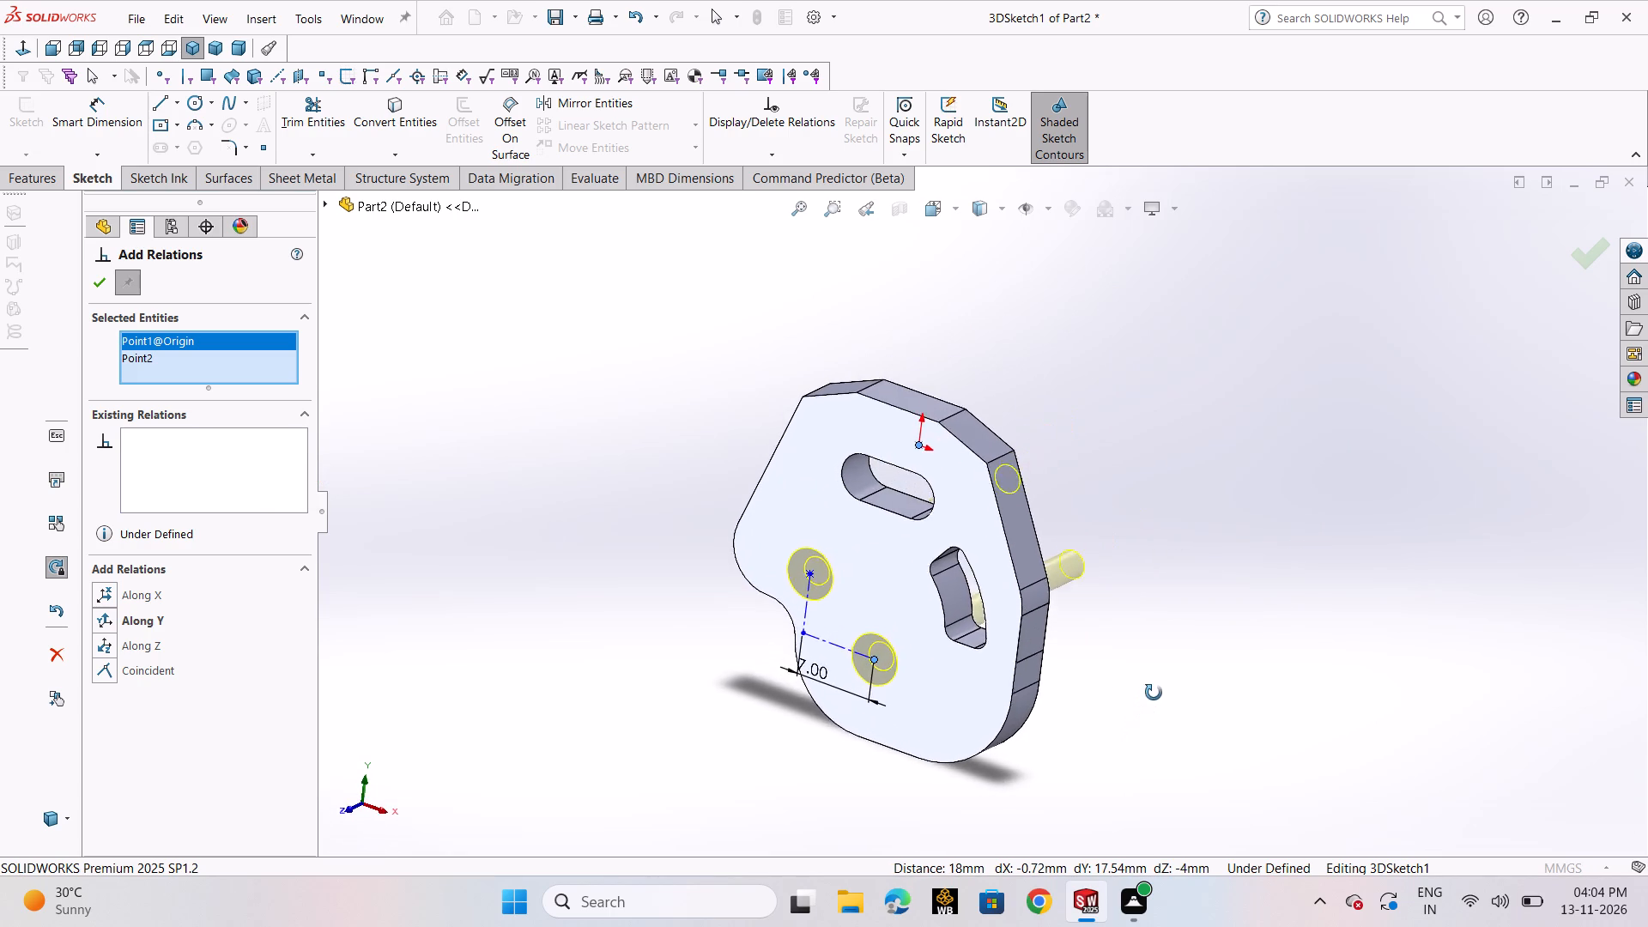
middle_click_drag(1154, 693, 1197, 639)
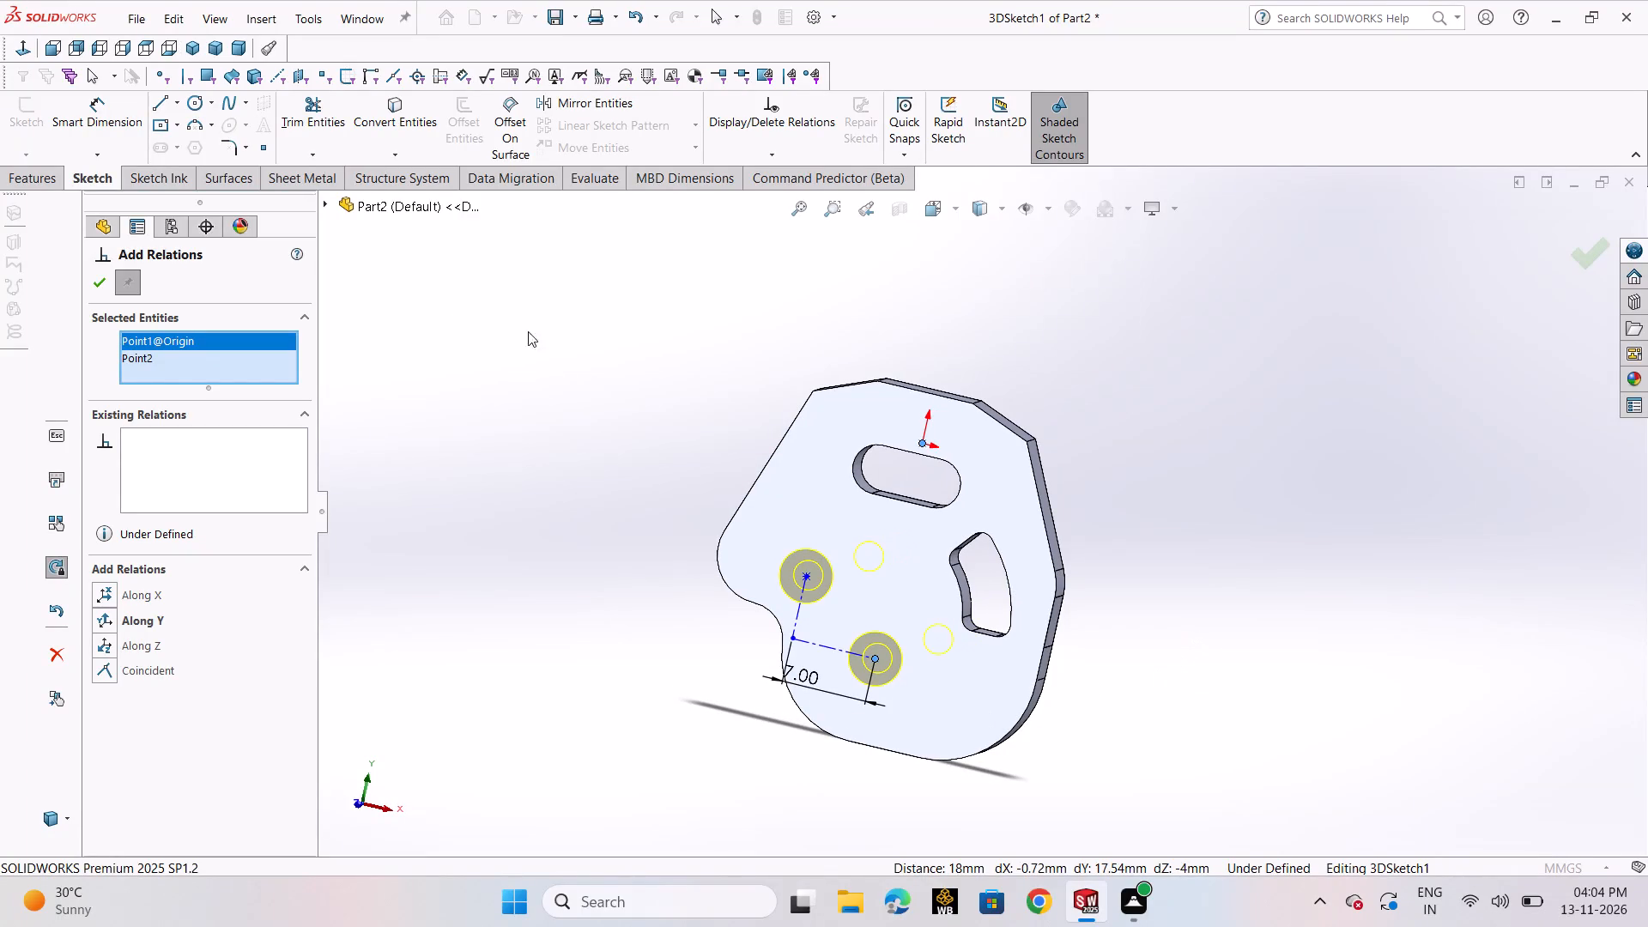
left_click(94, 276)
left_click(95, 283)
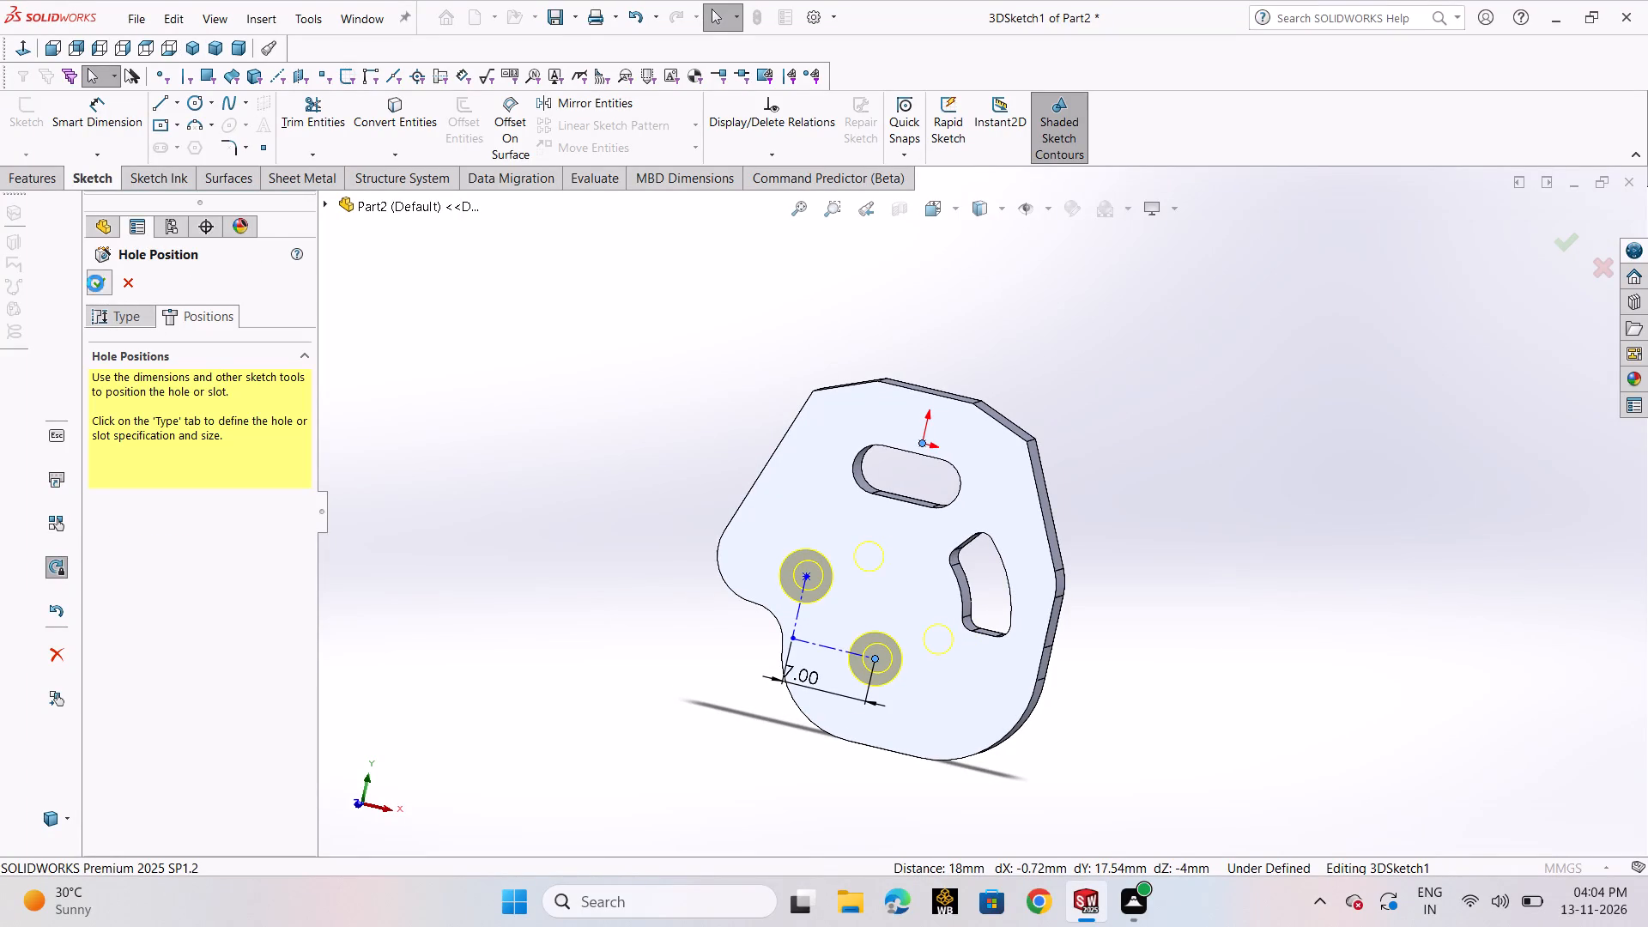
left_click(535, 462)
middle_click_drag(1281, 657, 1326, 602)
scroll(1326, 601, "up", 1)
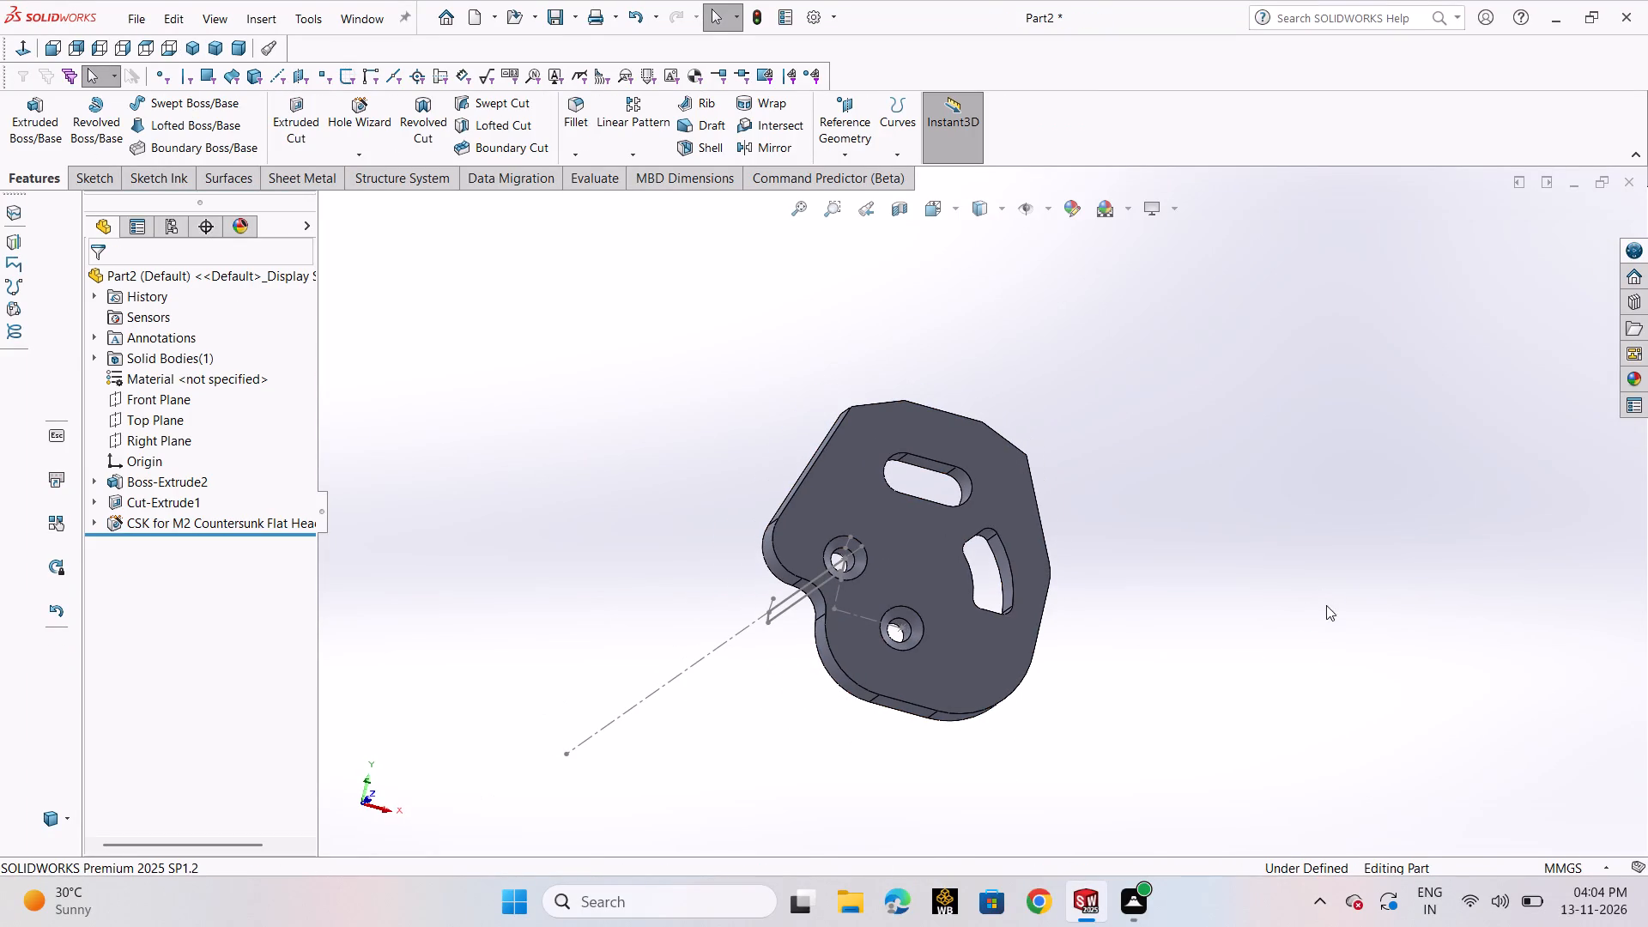
Hide all item types, including the feature sketches, in the model view.
left_click(1305, 615)
left_click(1024, 206)
scroll(1272, 669, "up", 1)
middle_click_drag(1202, 619, 1184, 650)
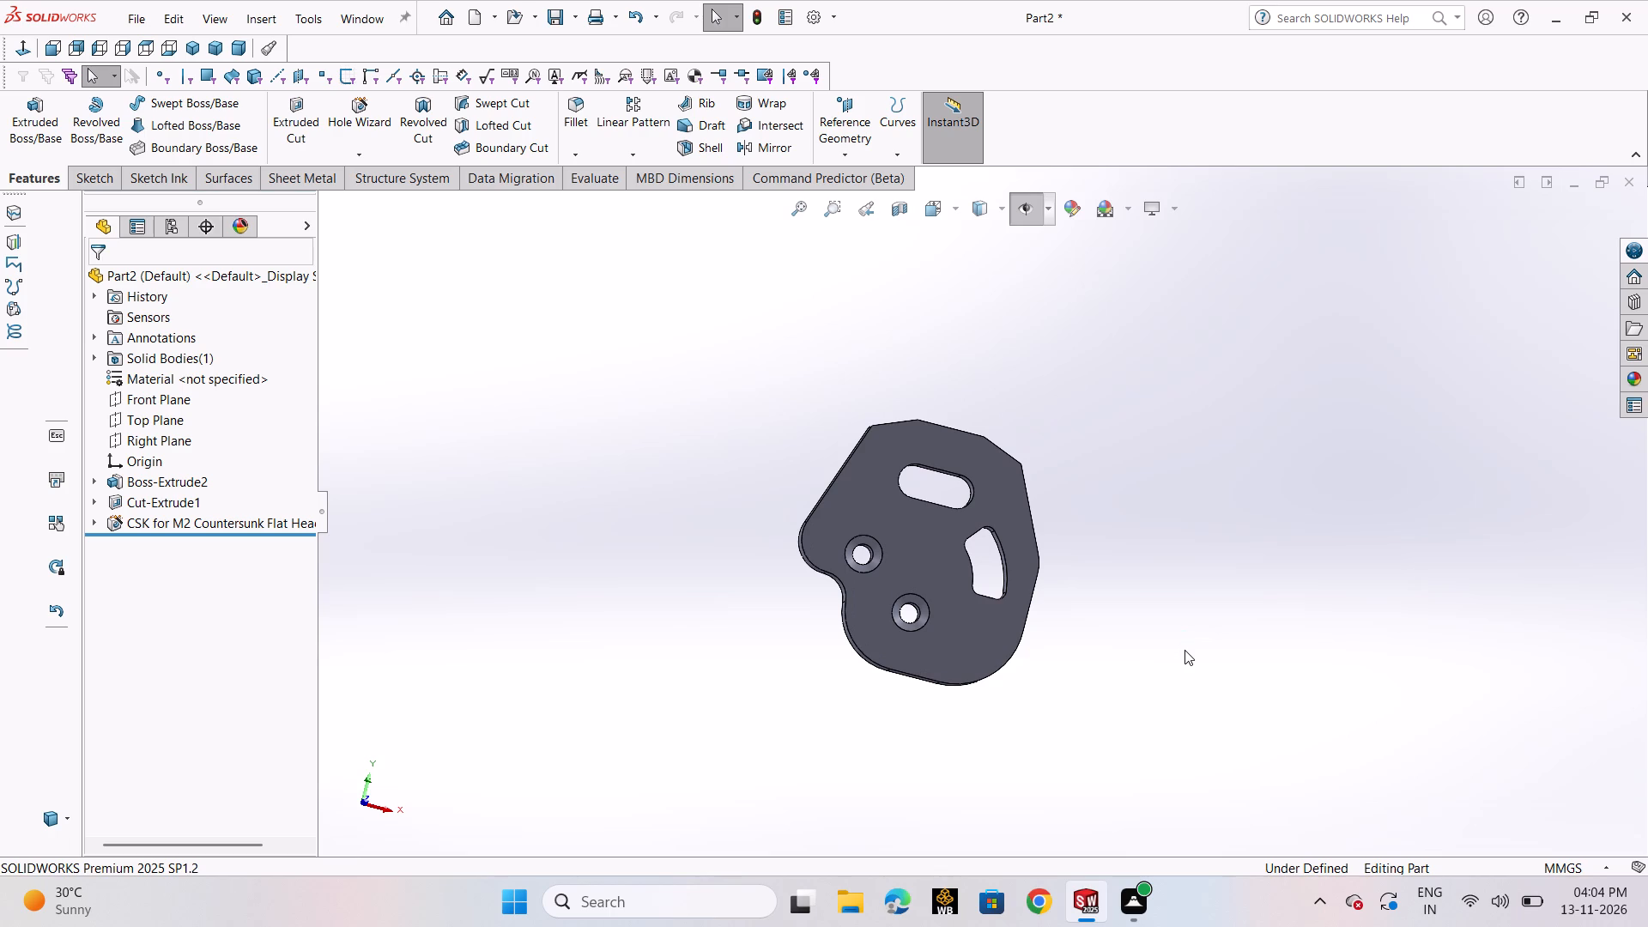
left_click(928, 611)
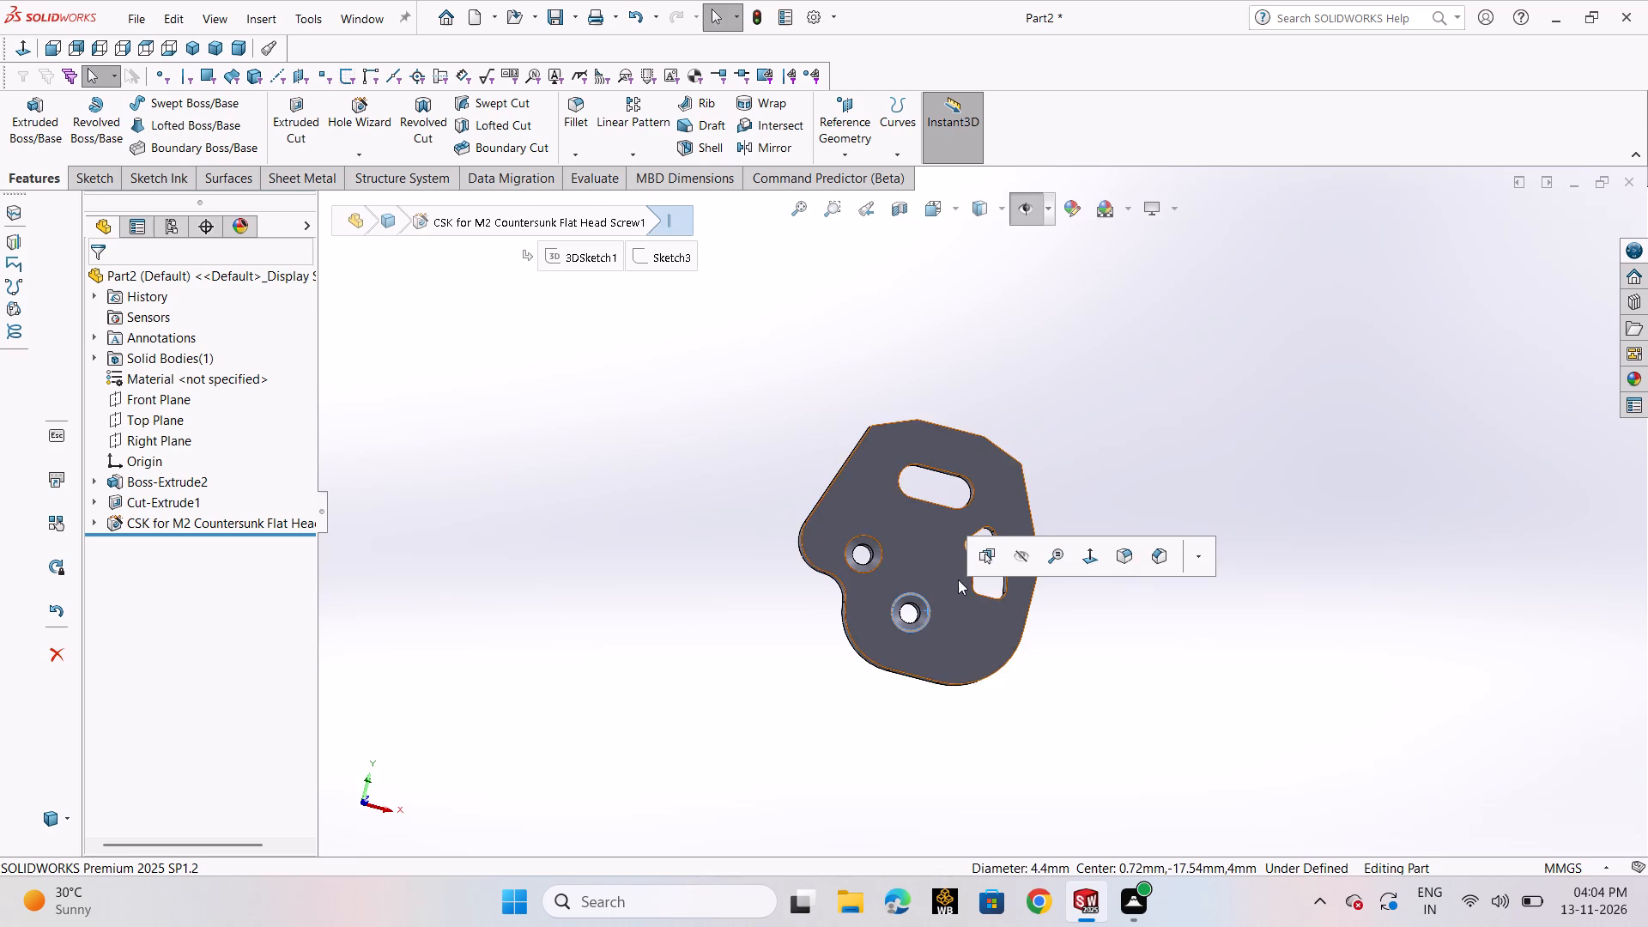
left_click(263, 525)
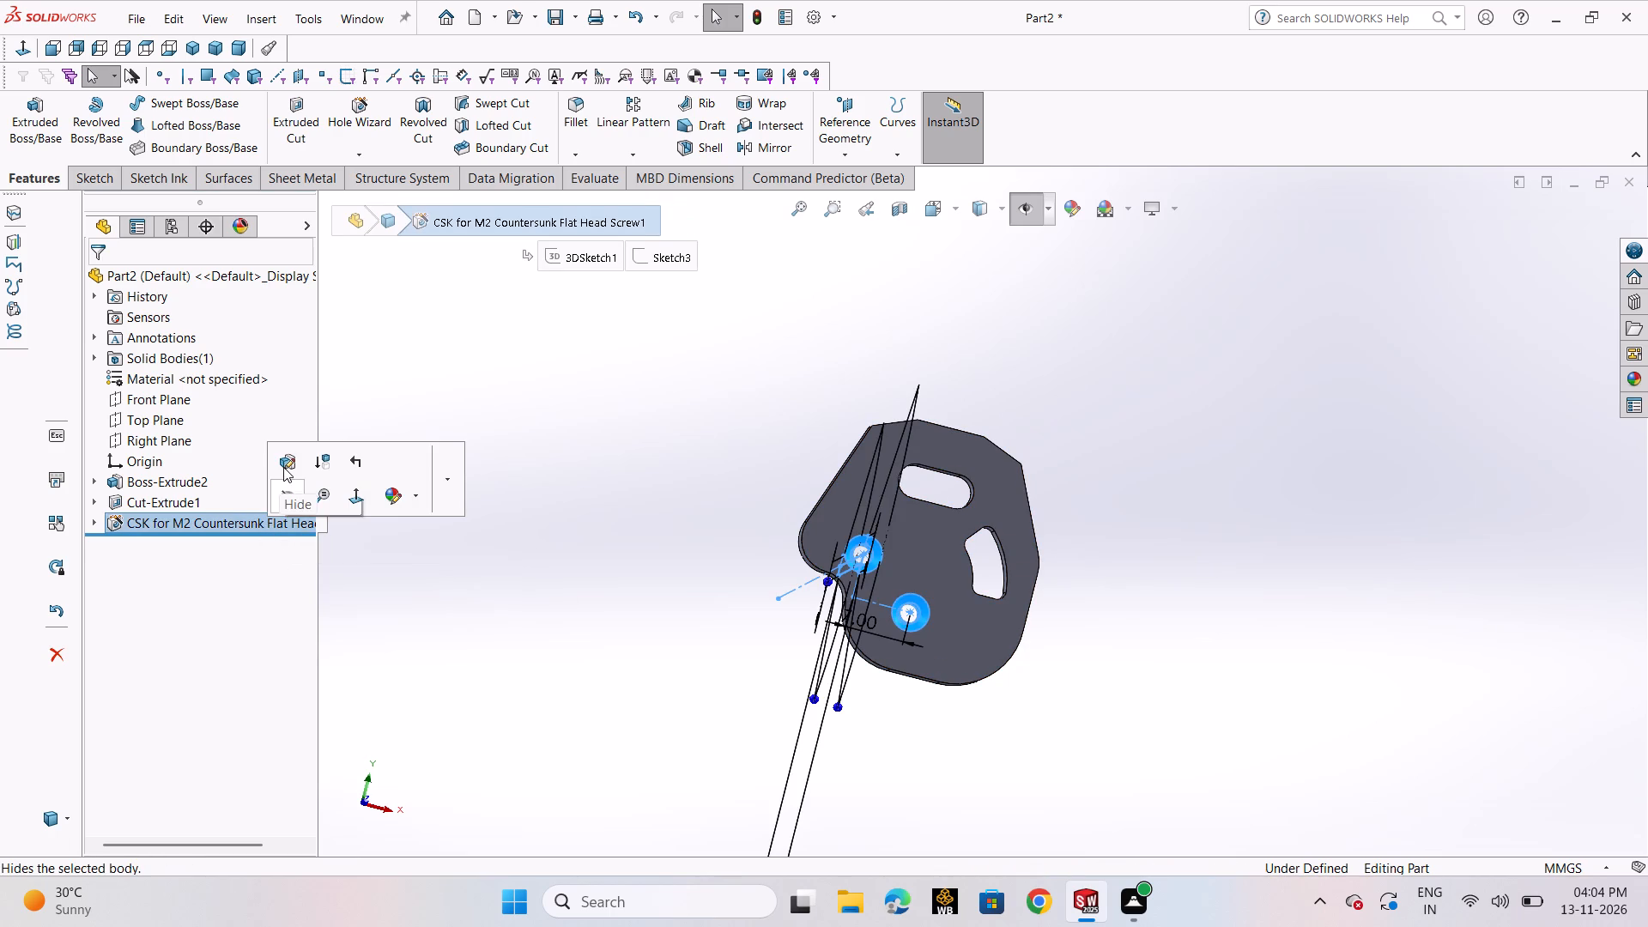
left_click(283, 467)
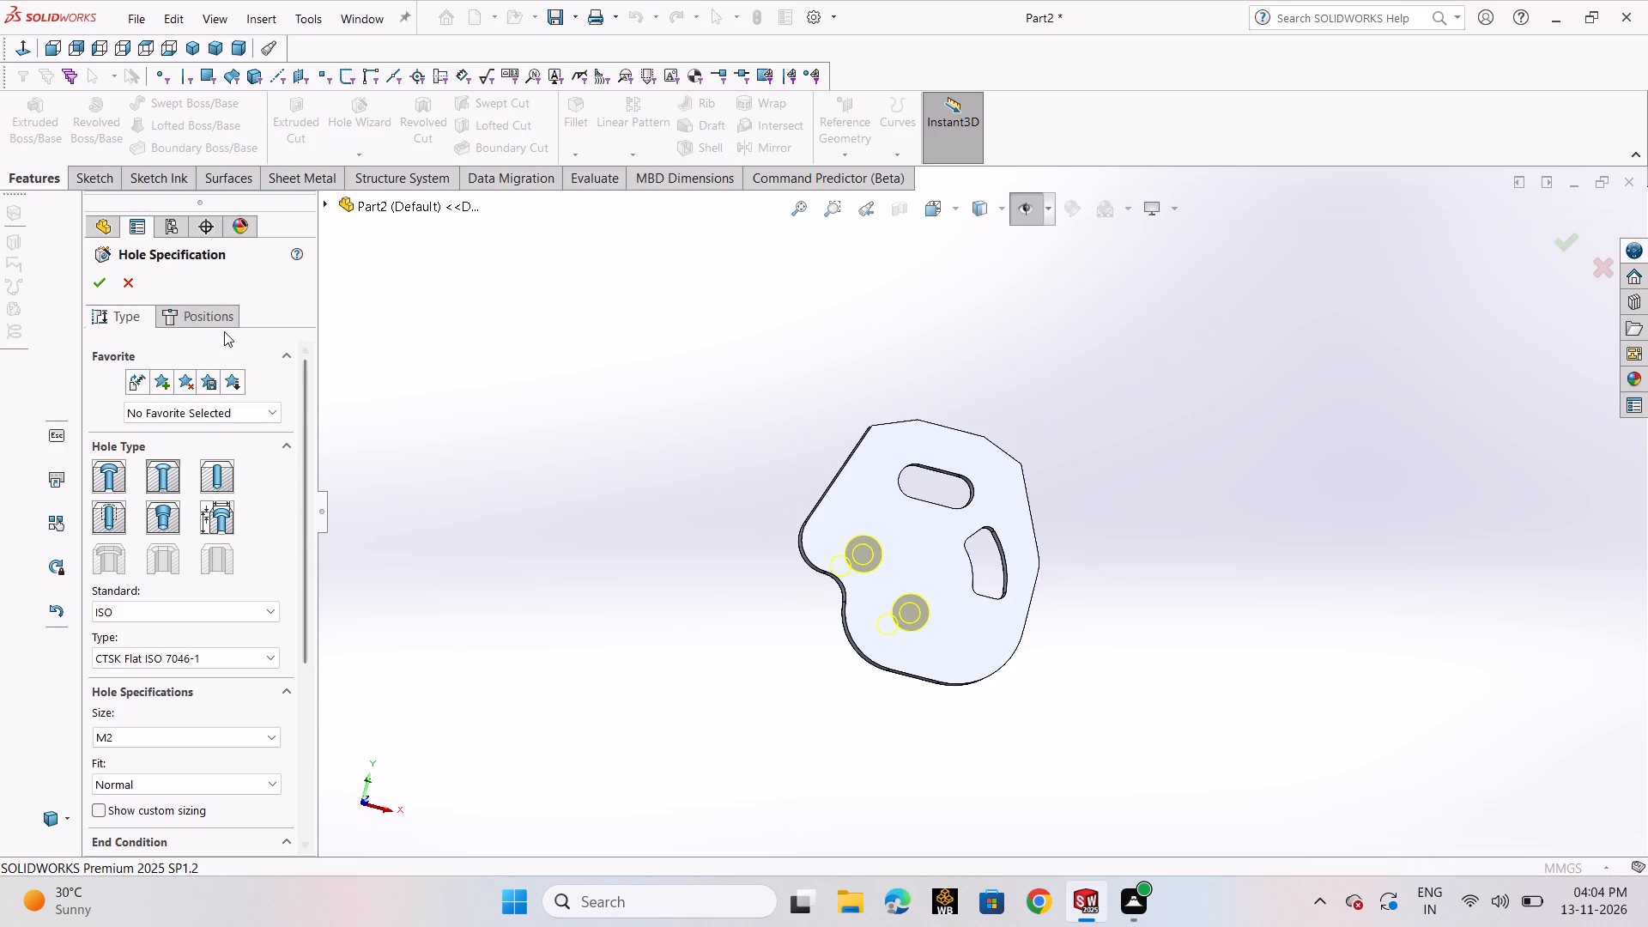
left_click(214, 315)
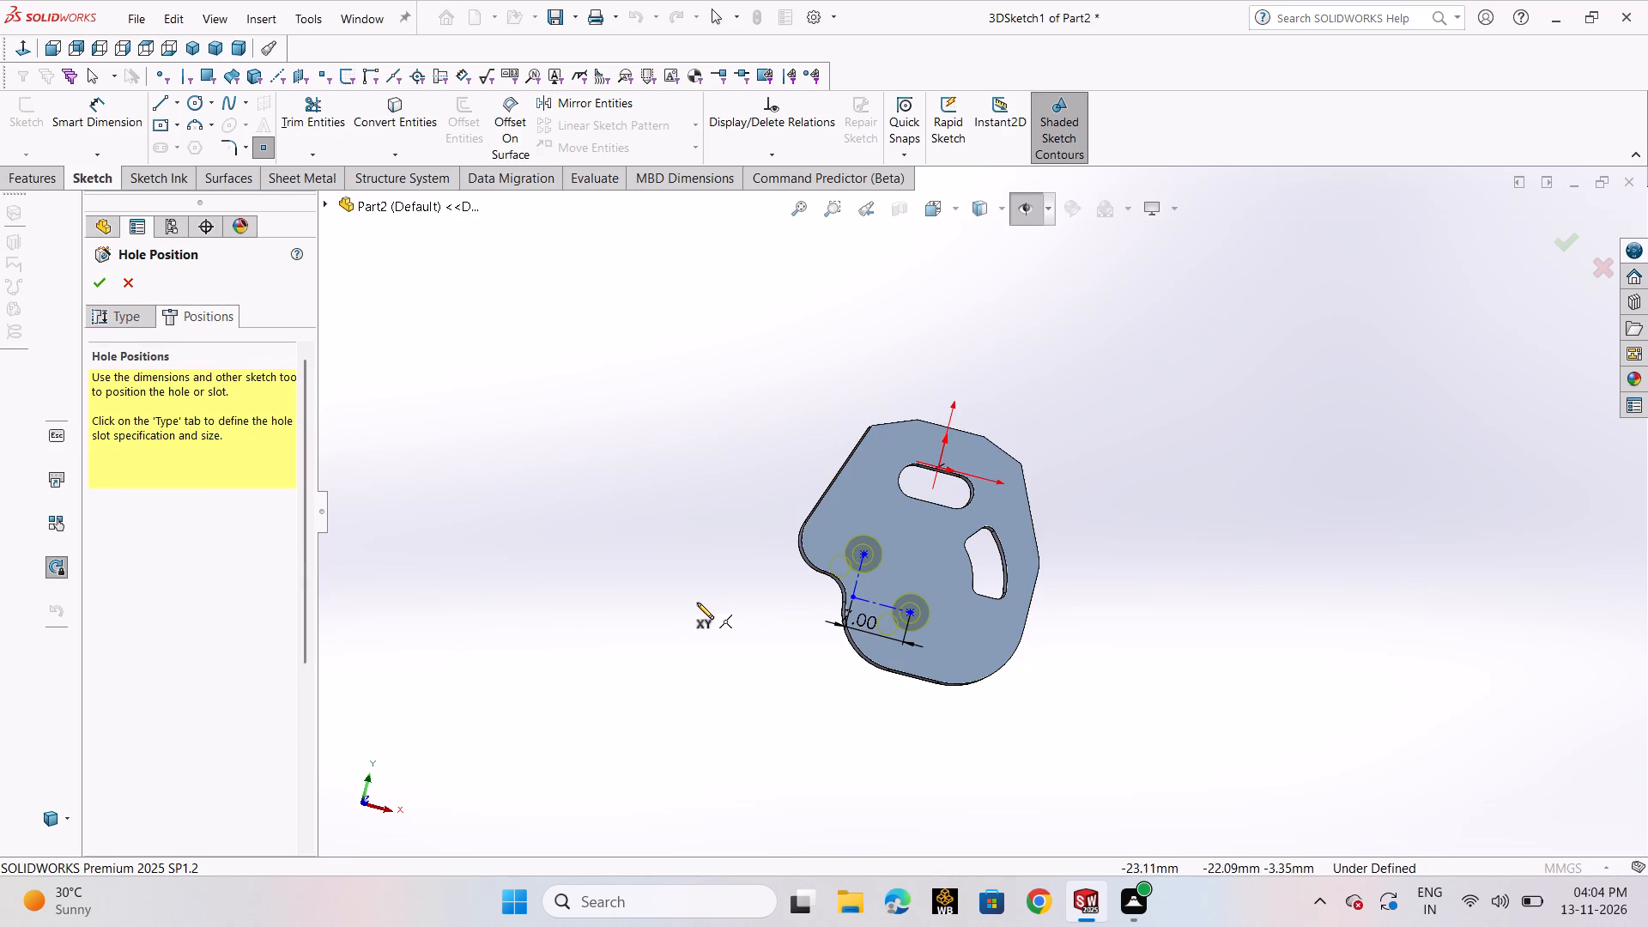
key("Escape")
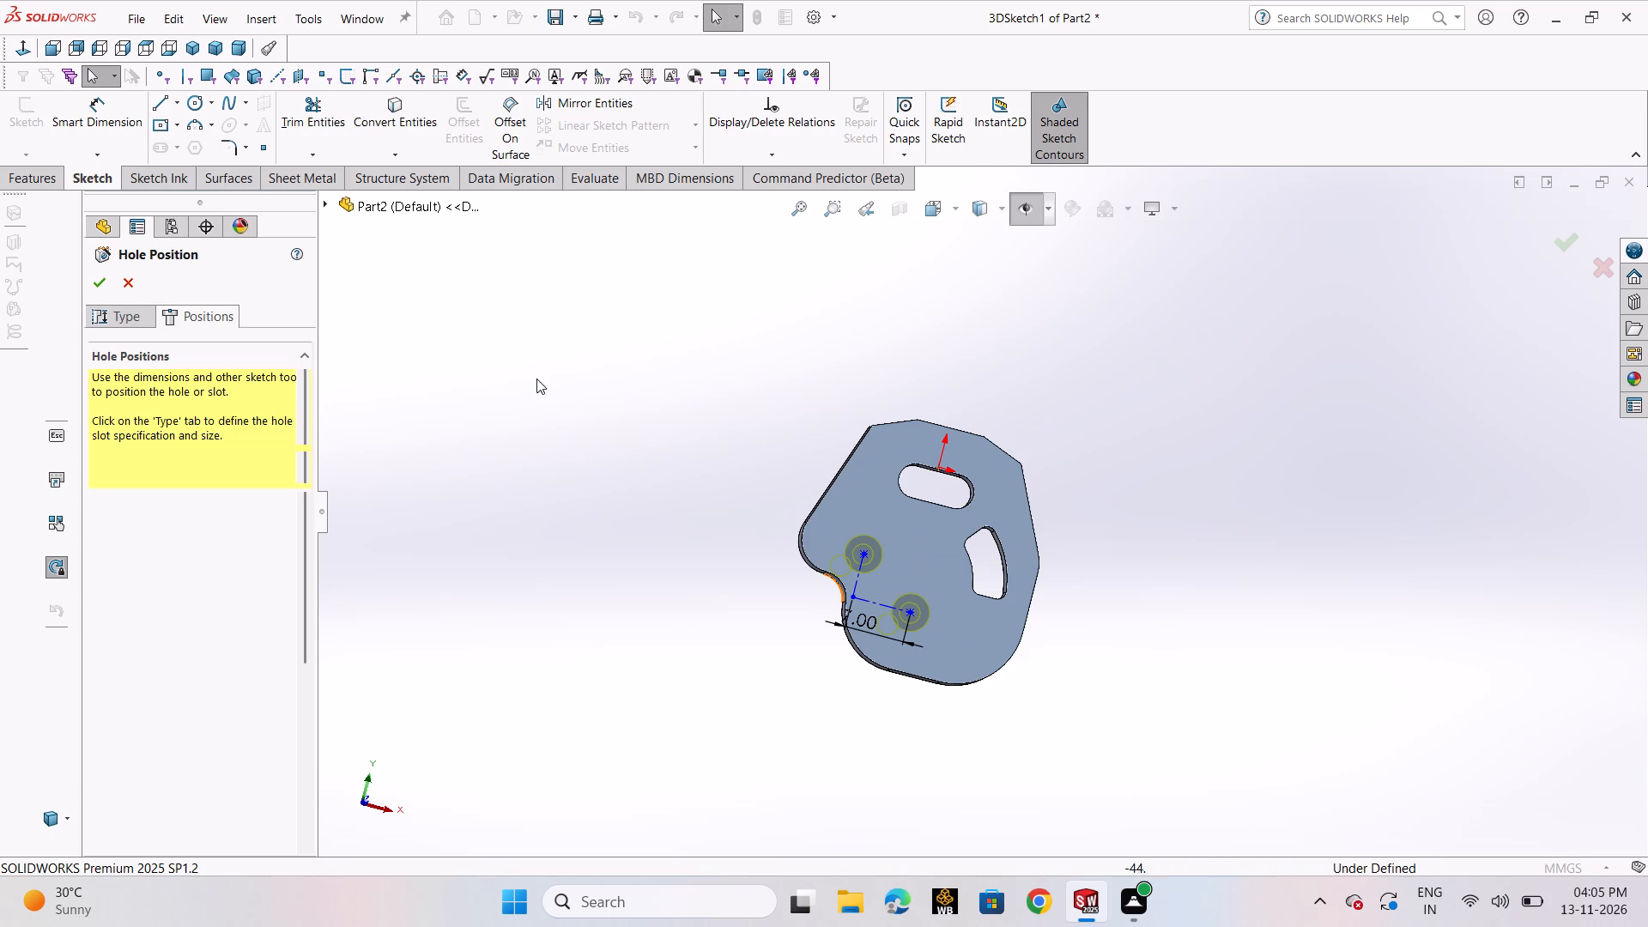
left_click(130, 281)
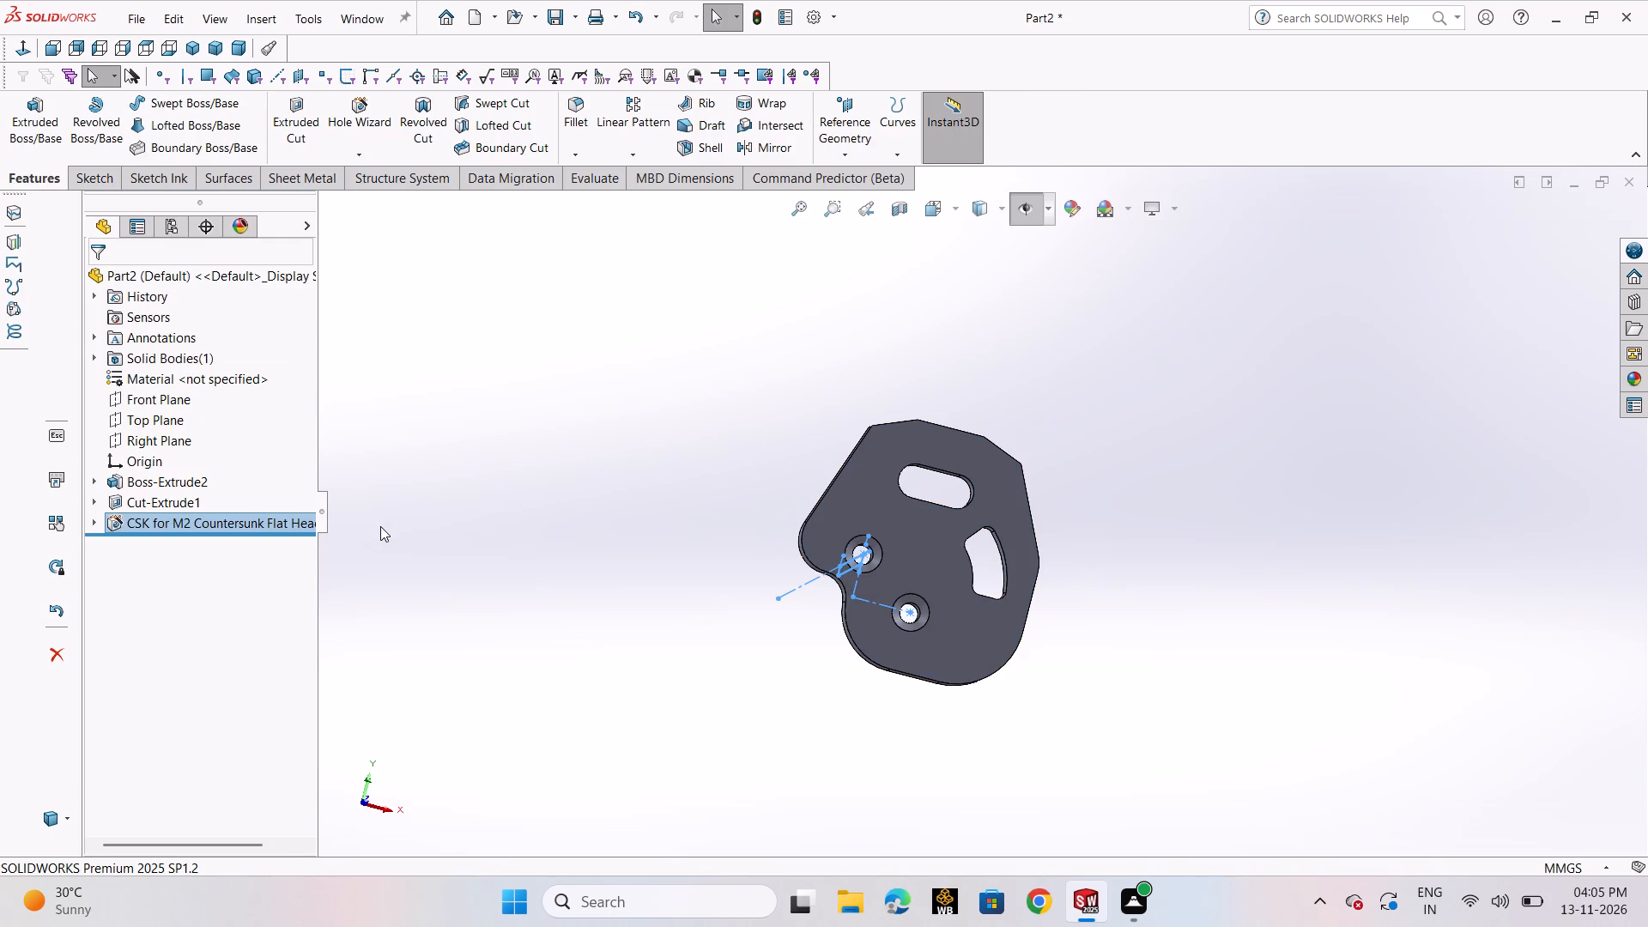
Undo back to before the M2 countersunk hole feature, leaving only the plate and its slot cut.
key("ctrl+z")
key("ctrl+z")
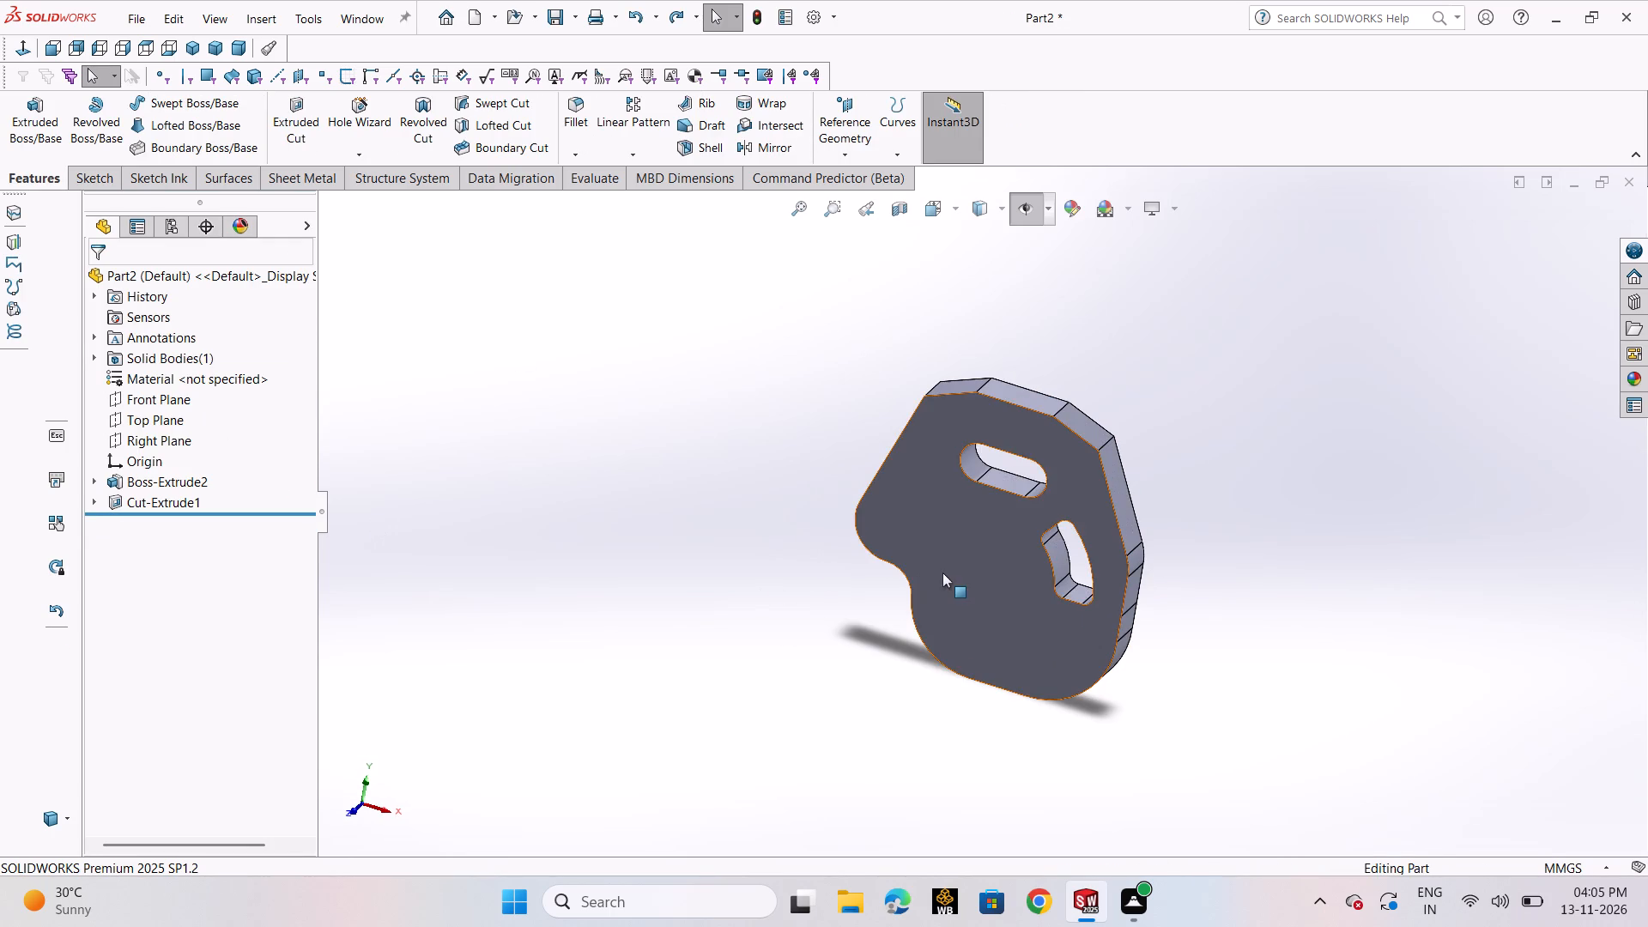
On a new sketch on the plate's front face, draw an 18 mm vertical centerline downward from the top edge's midpoint.
left_click(966, 570)
left_click(1055, 513)
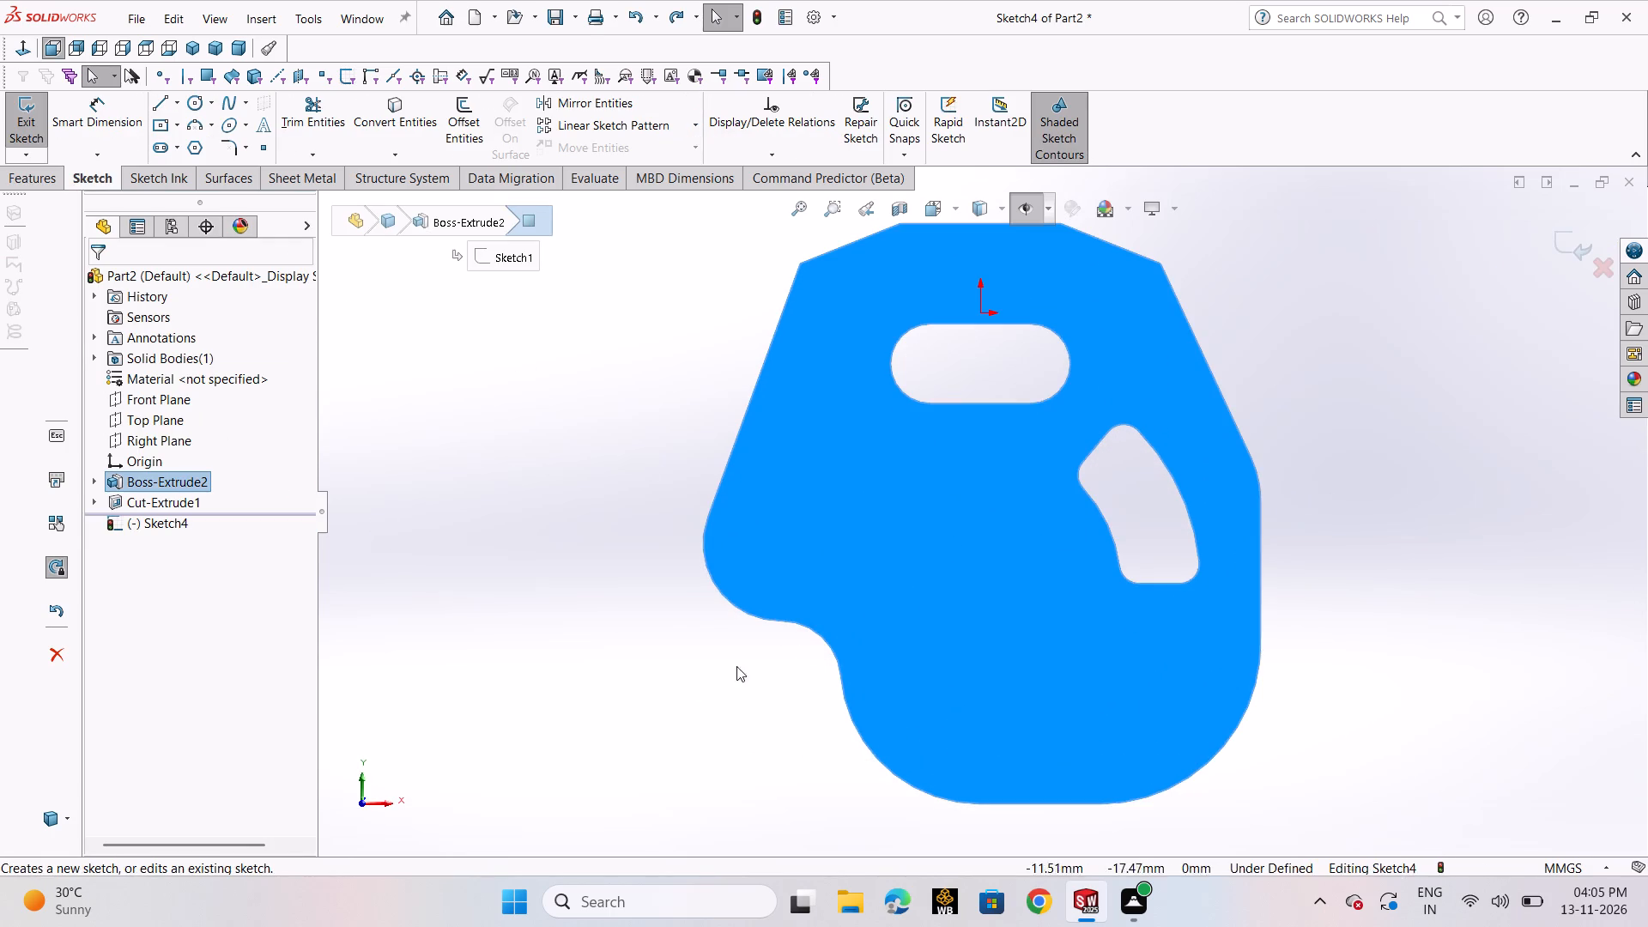
left_click(667, 685)
left_click(175, 105)
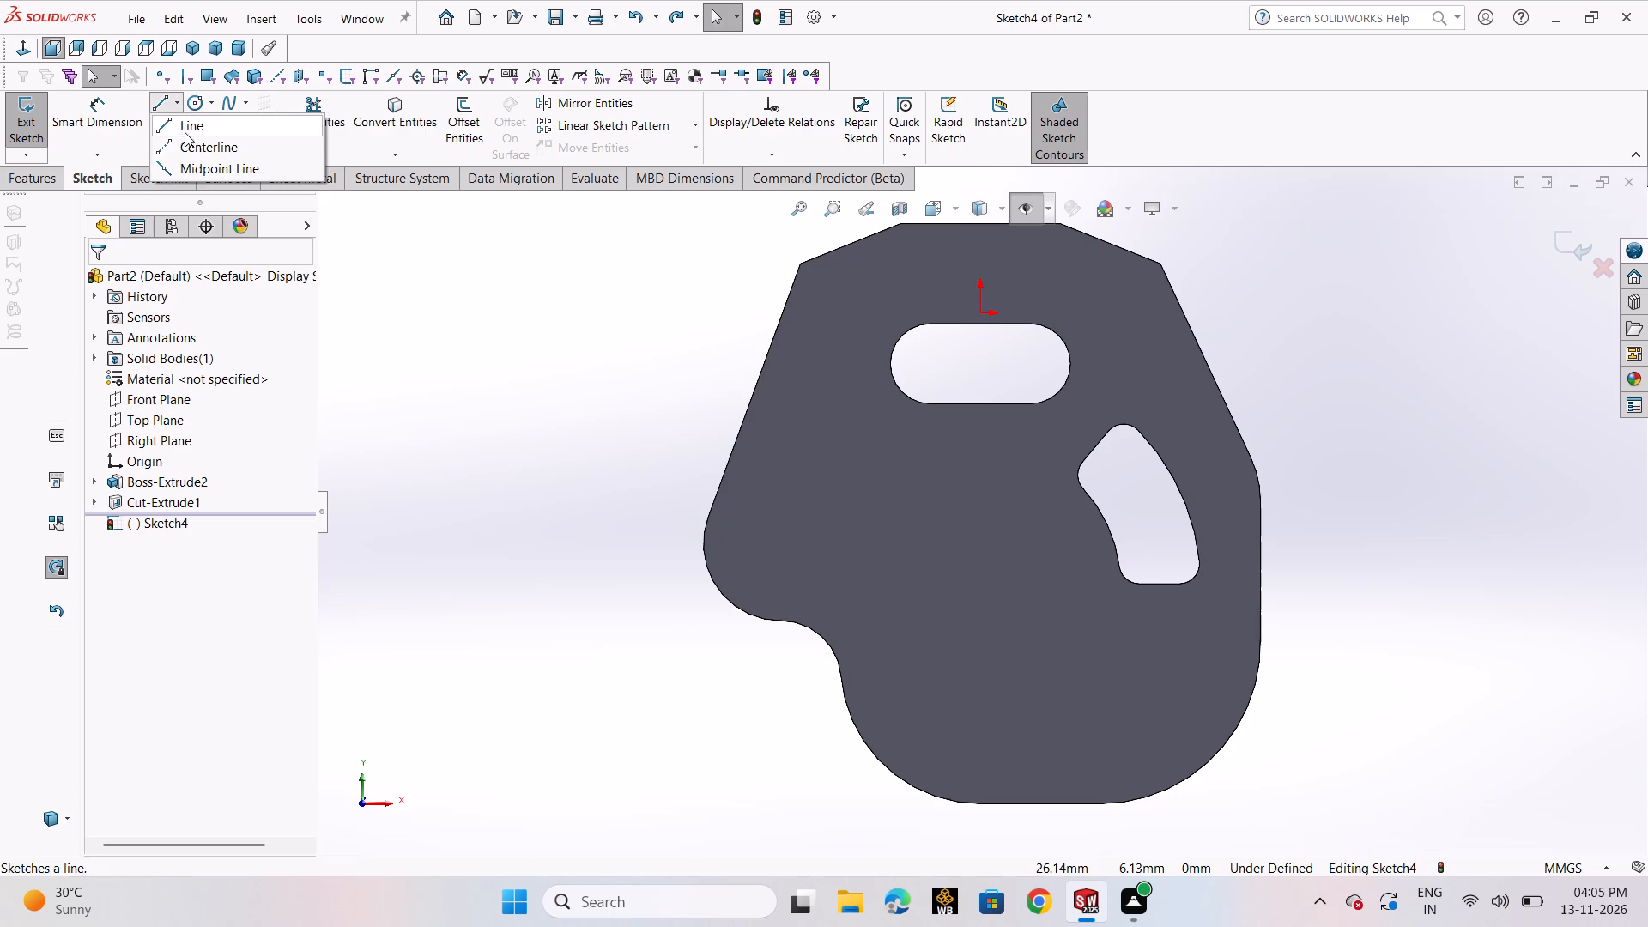
left_click(191, 142)
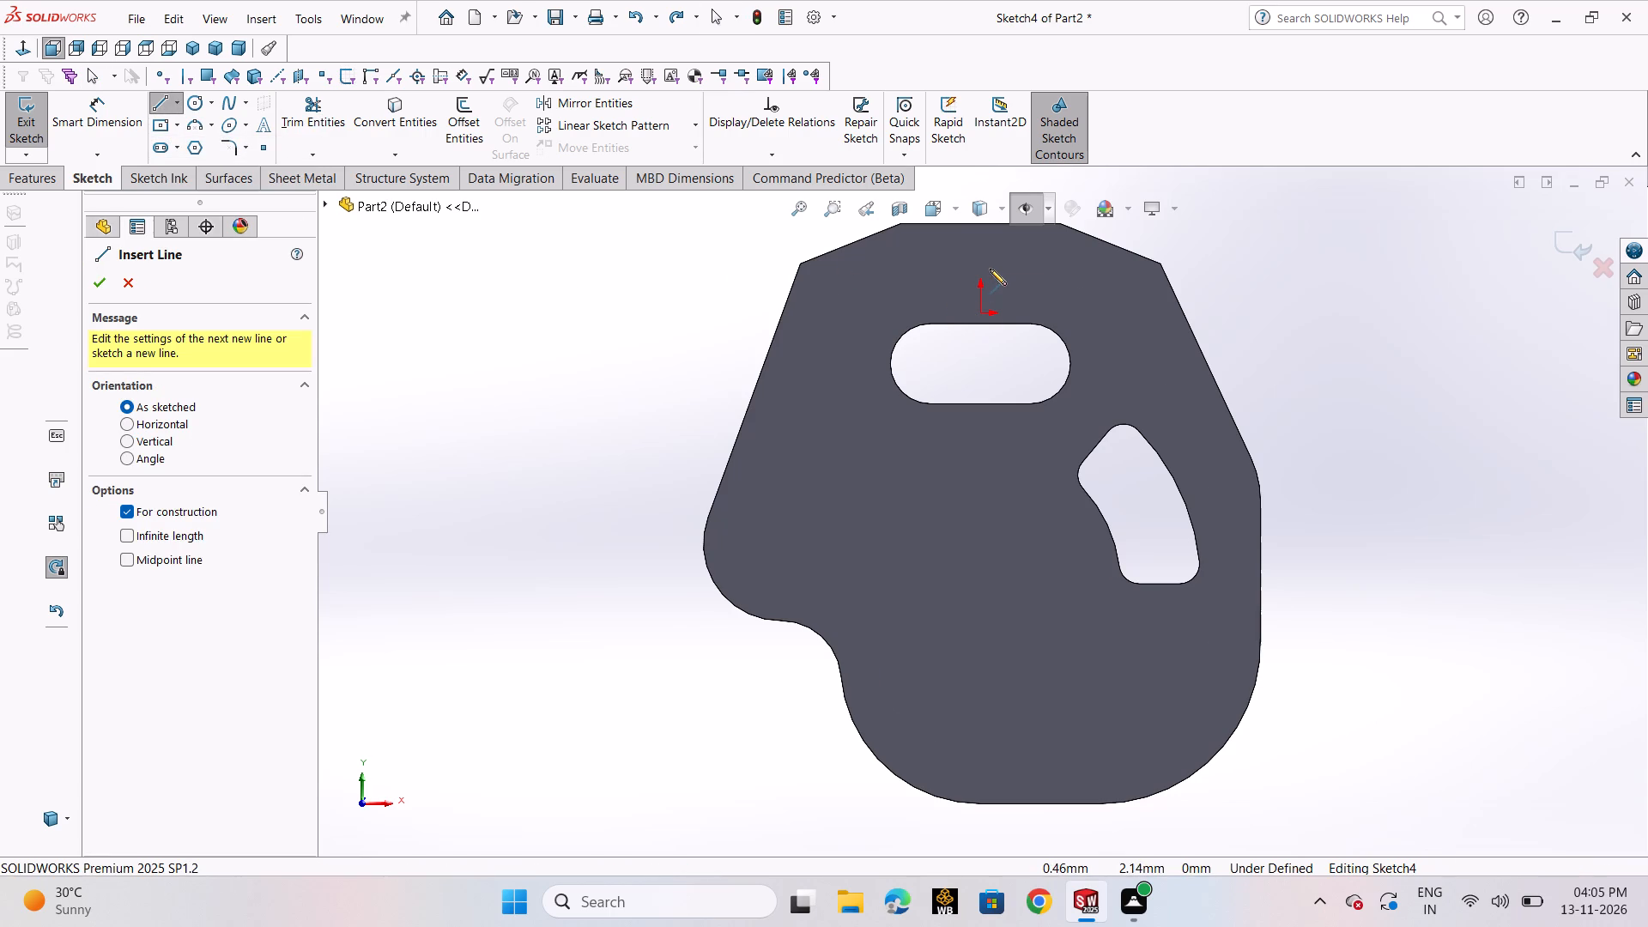
scroll(990, 269, "up", 2)
left_click(981, 312)
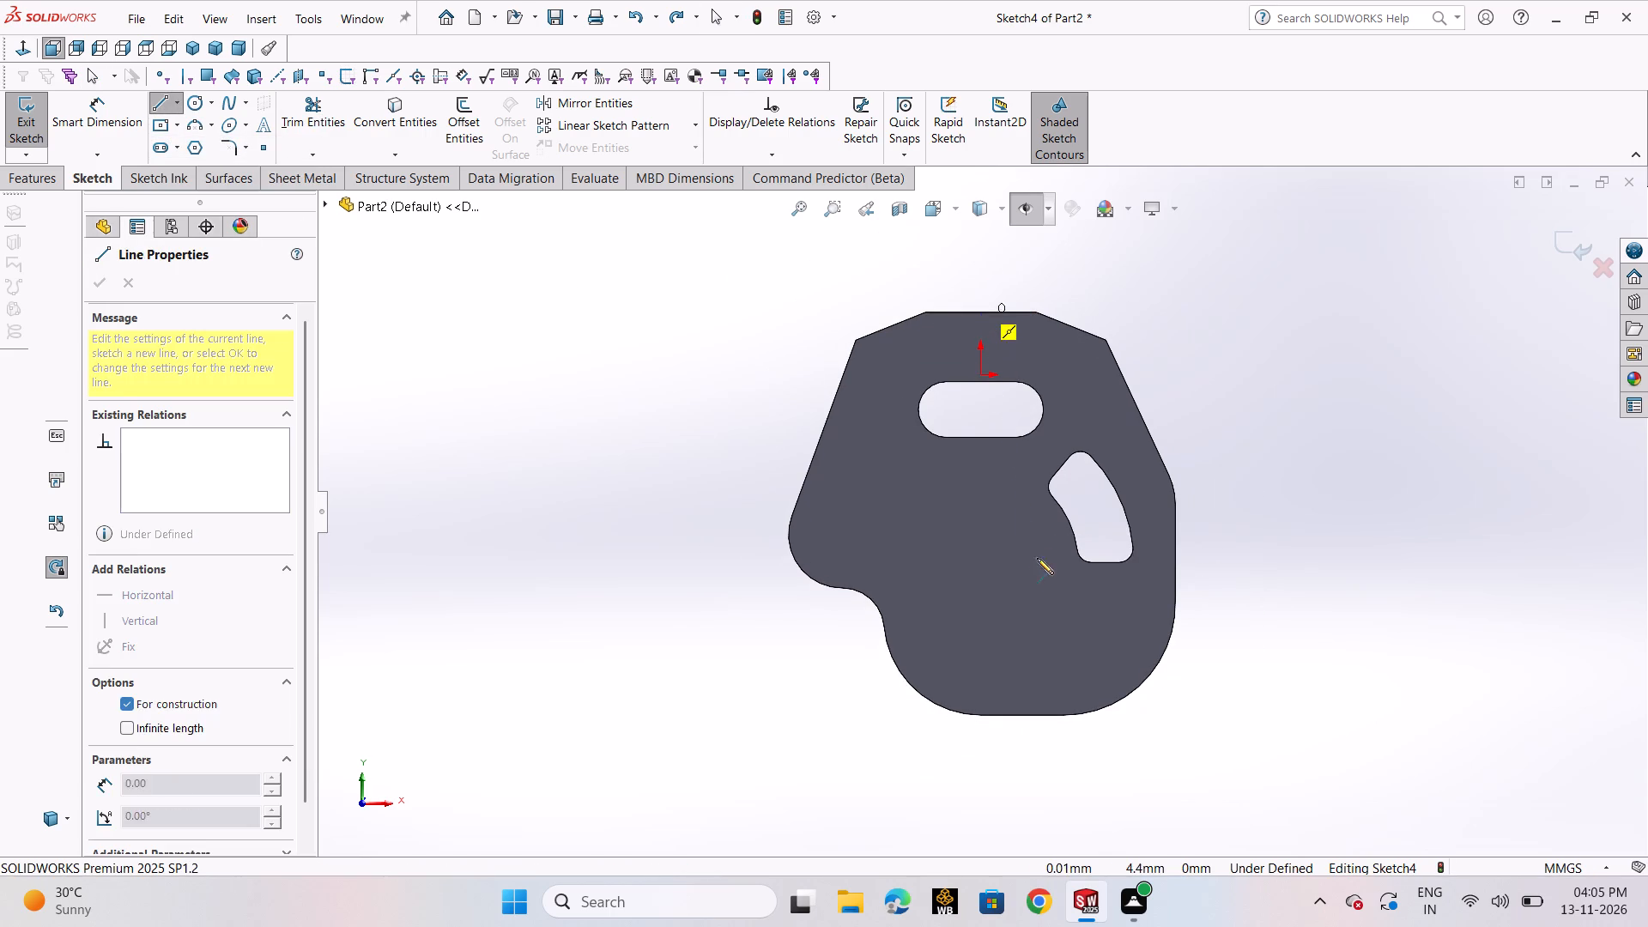
left_click(985, 594)
type("18")
key("Return")
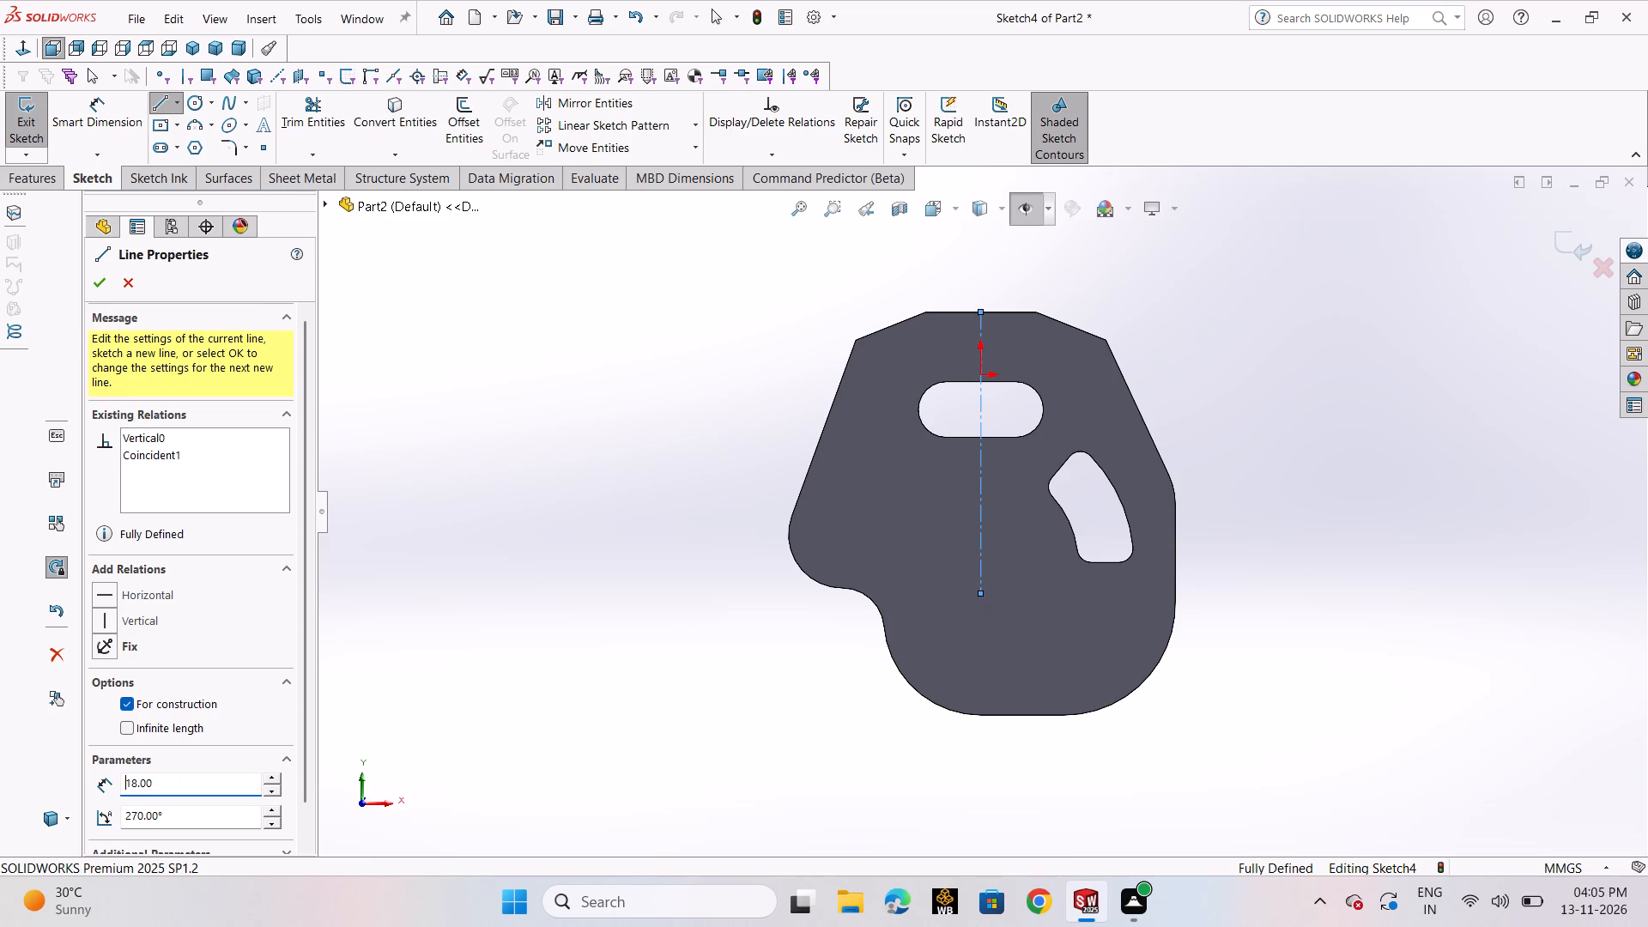
right_click(347, 392)
left_click(414, 415)
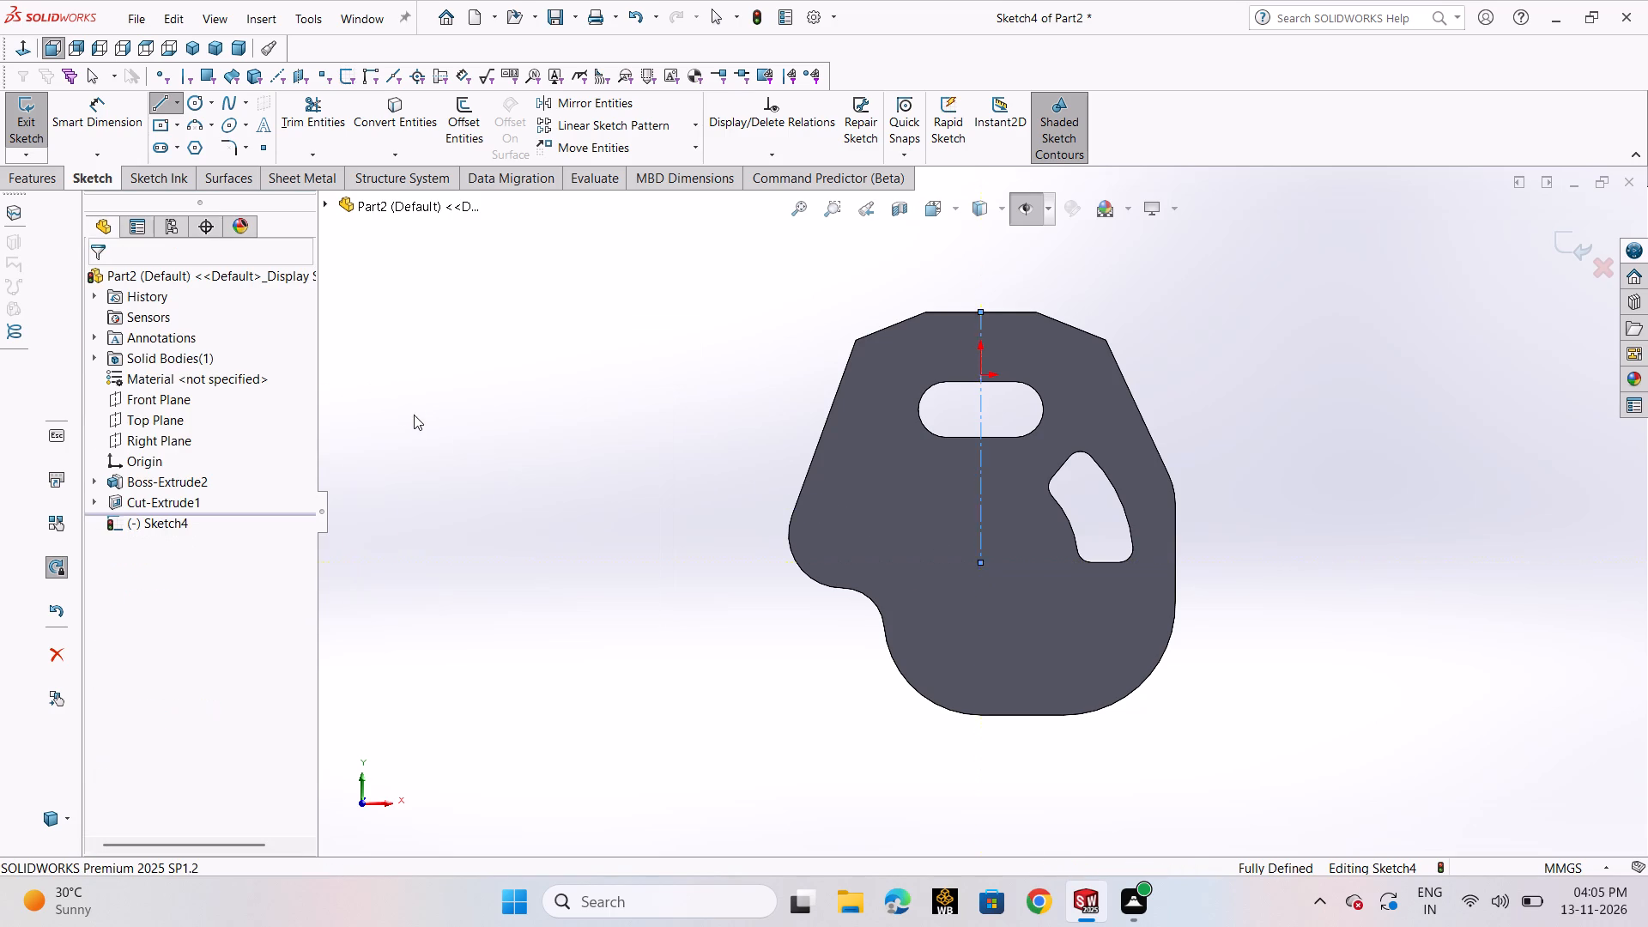
Draw a 7 mm horizontal centerline leftward from the lower end of the vertical centerline.
left_click(173, 106)
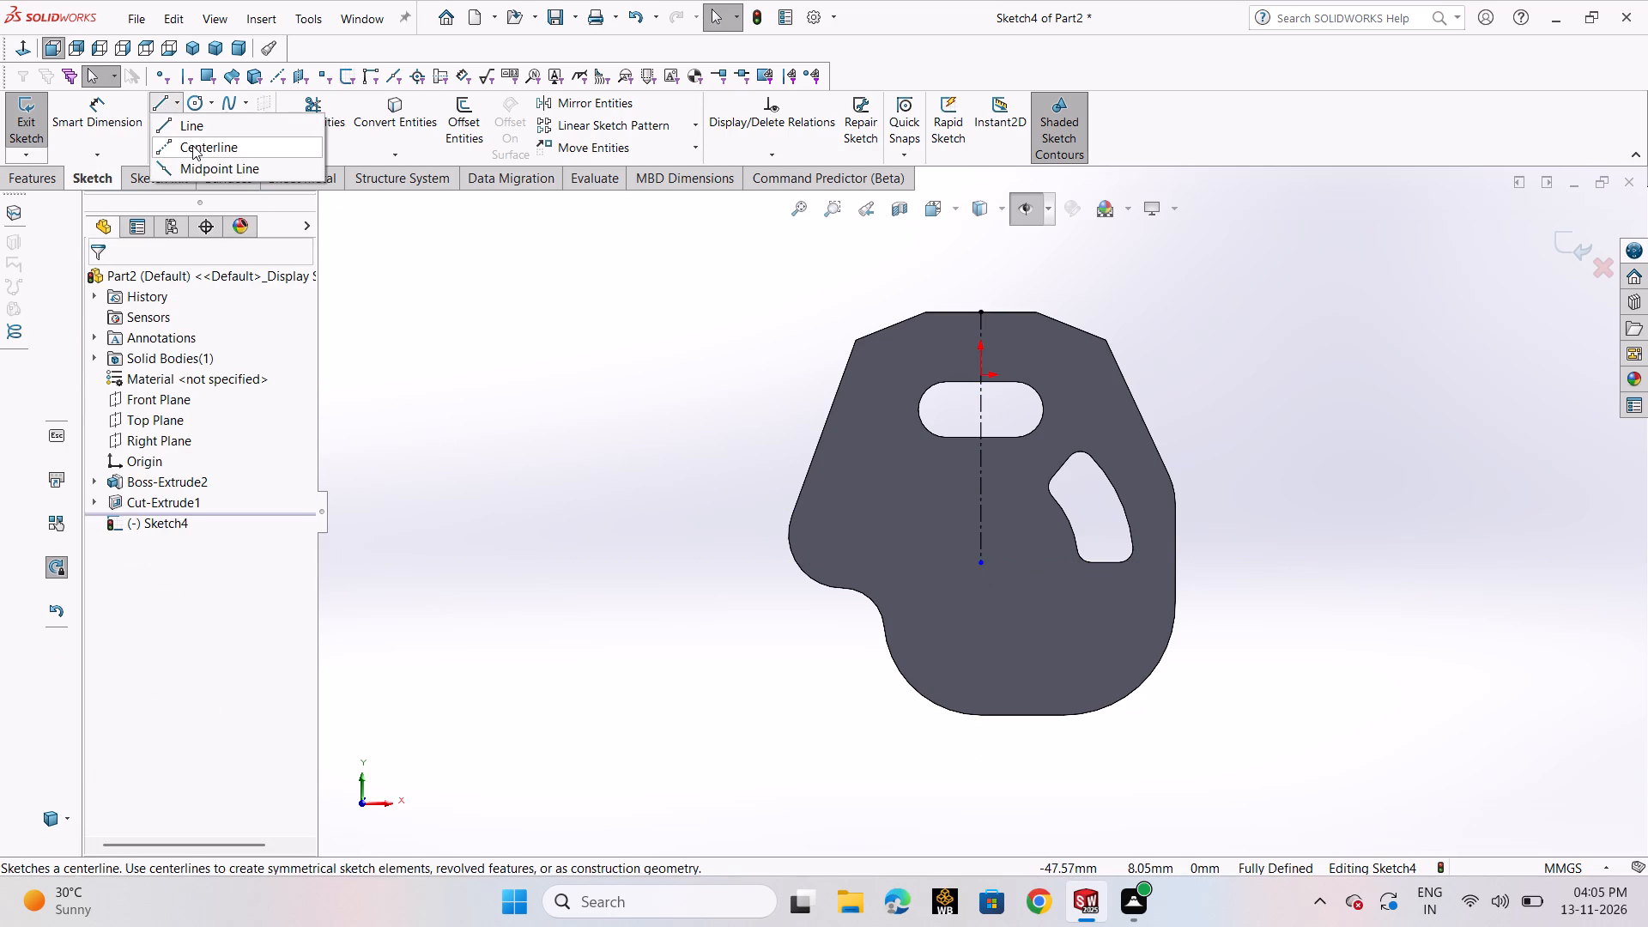
left_click(192, 145)
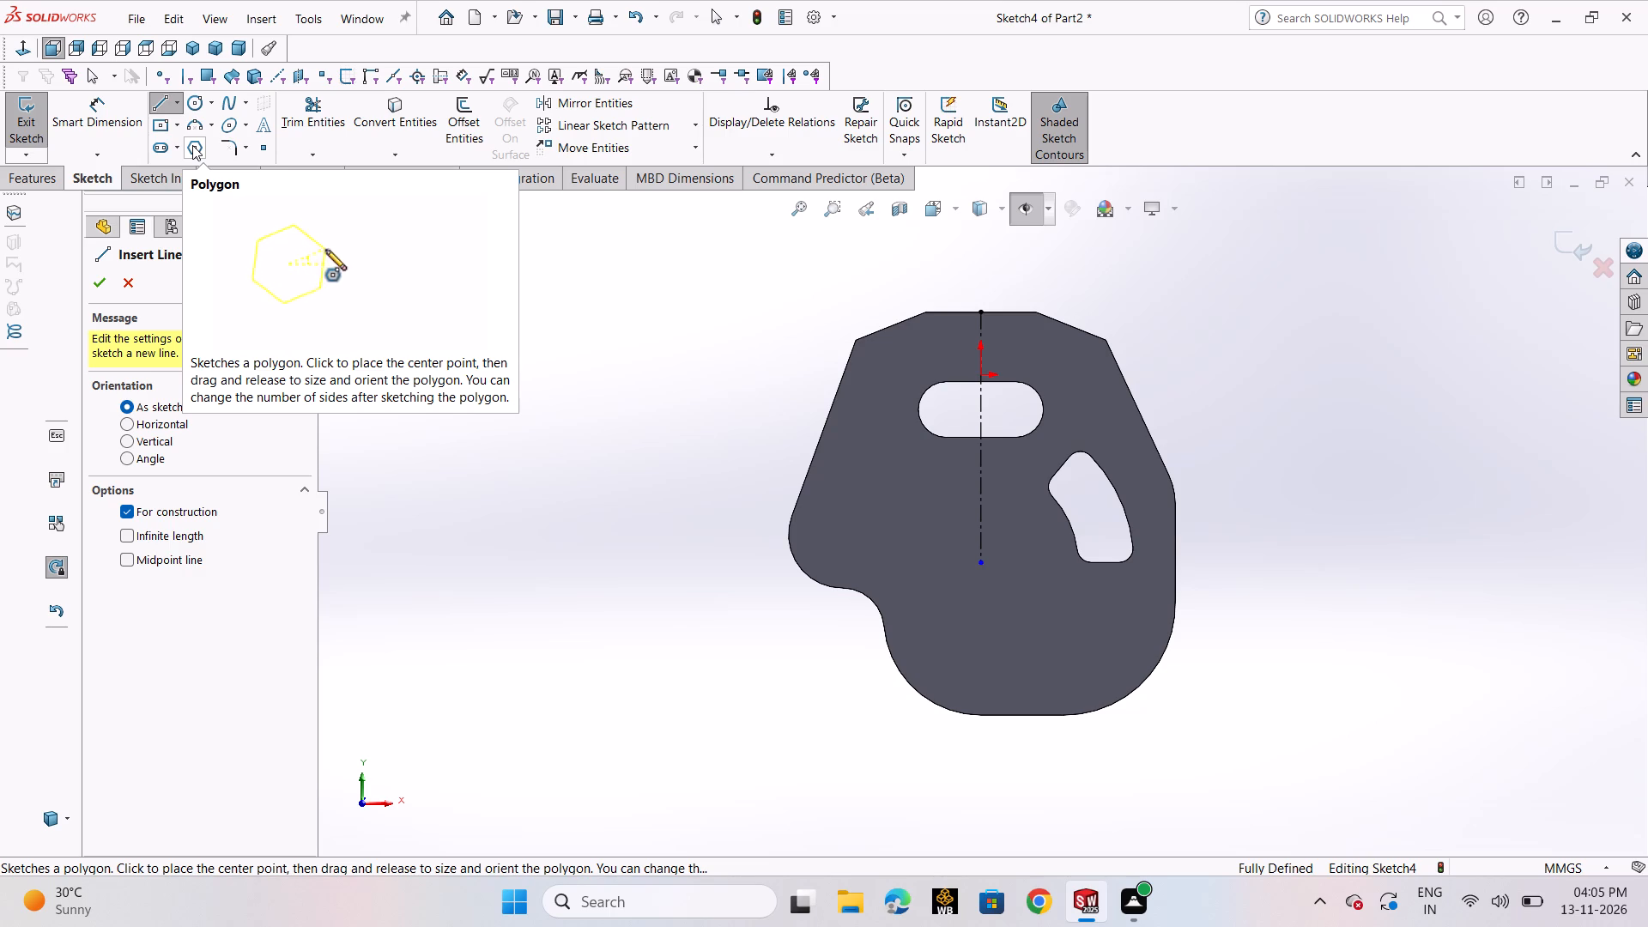
left_click(979, 563)
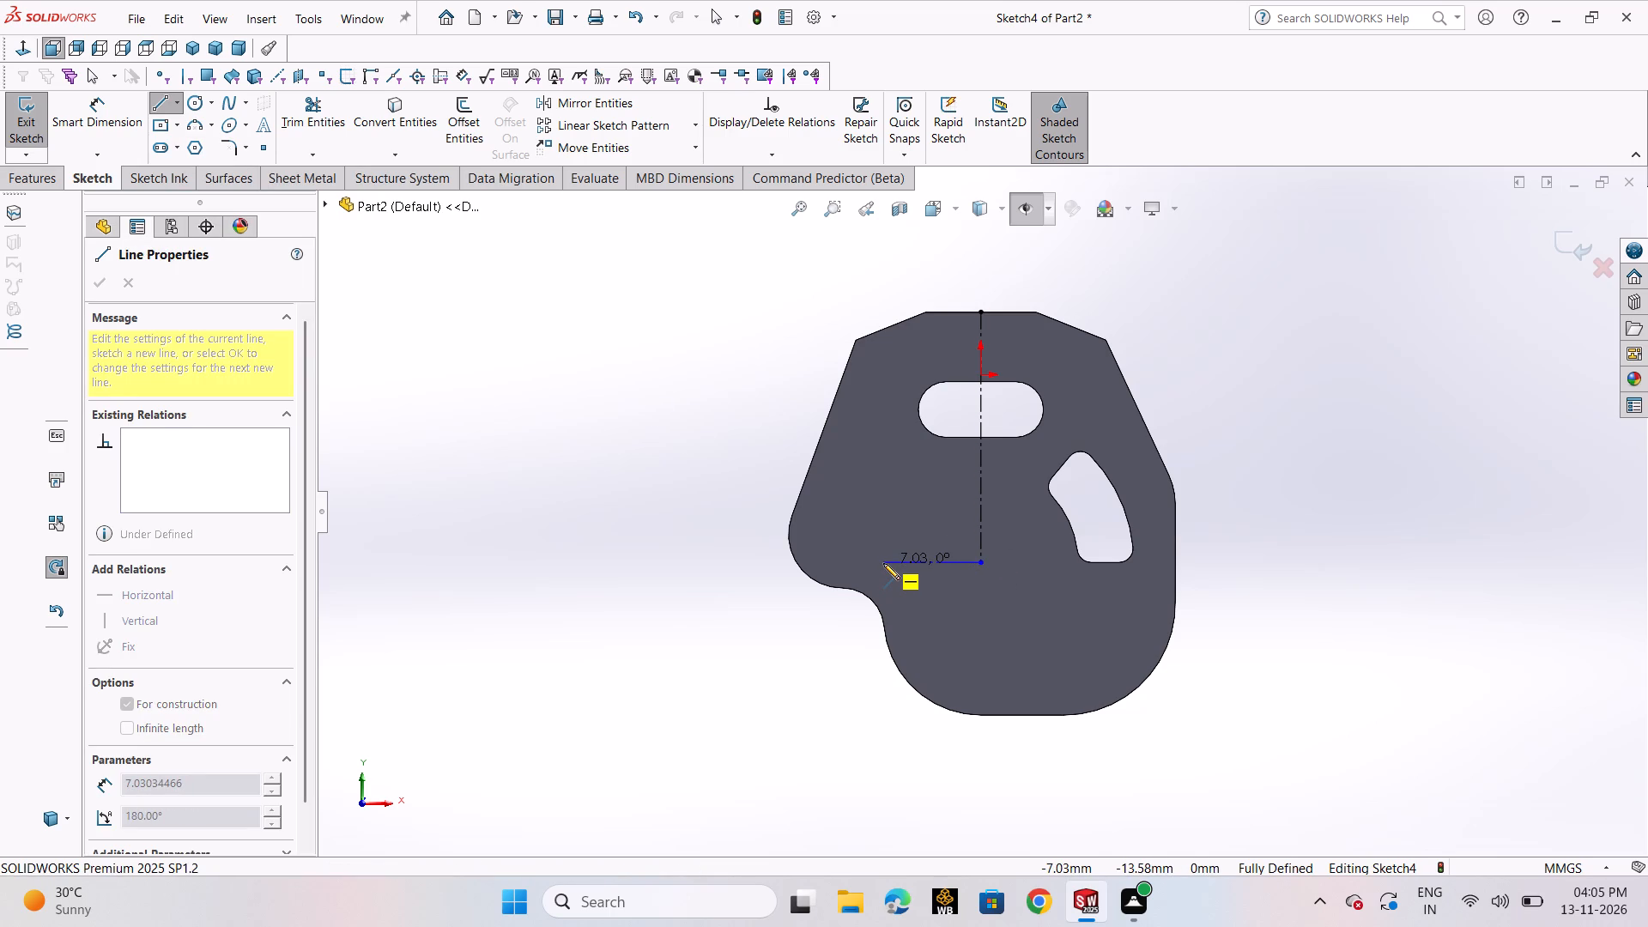
left_click(883, 563)
key("7")
key("Return")
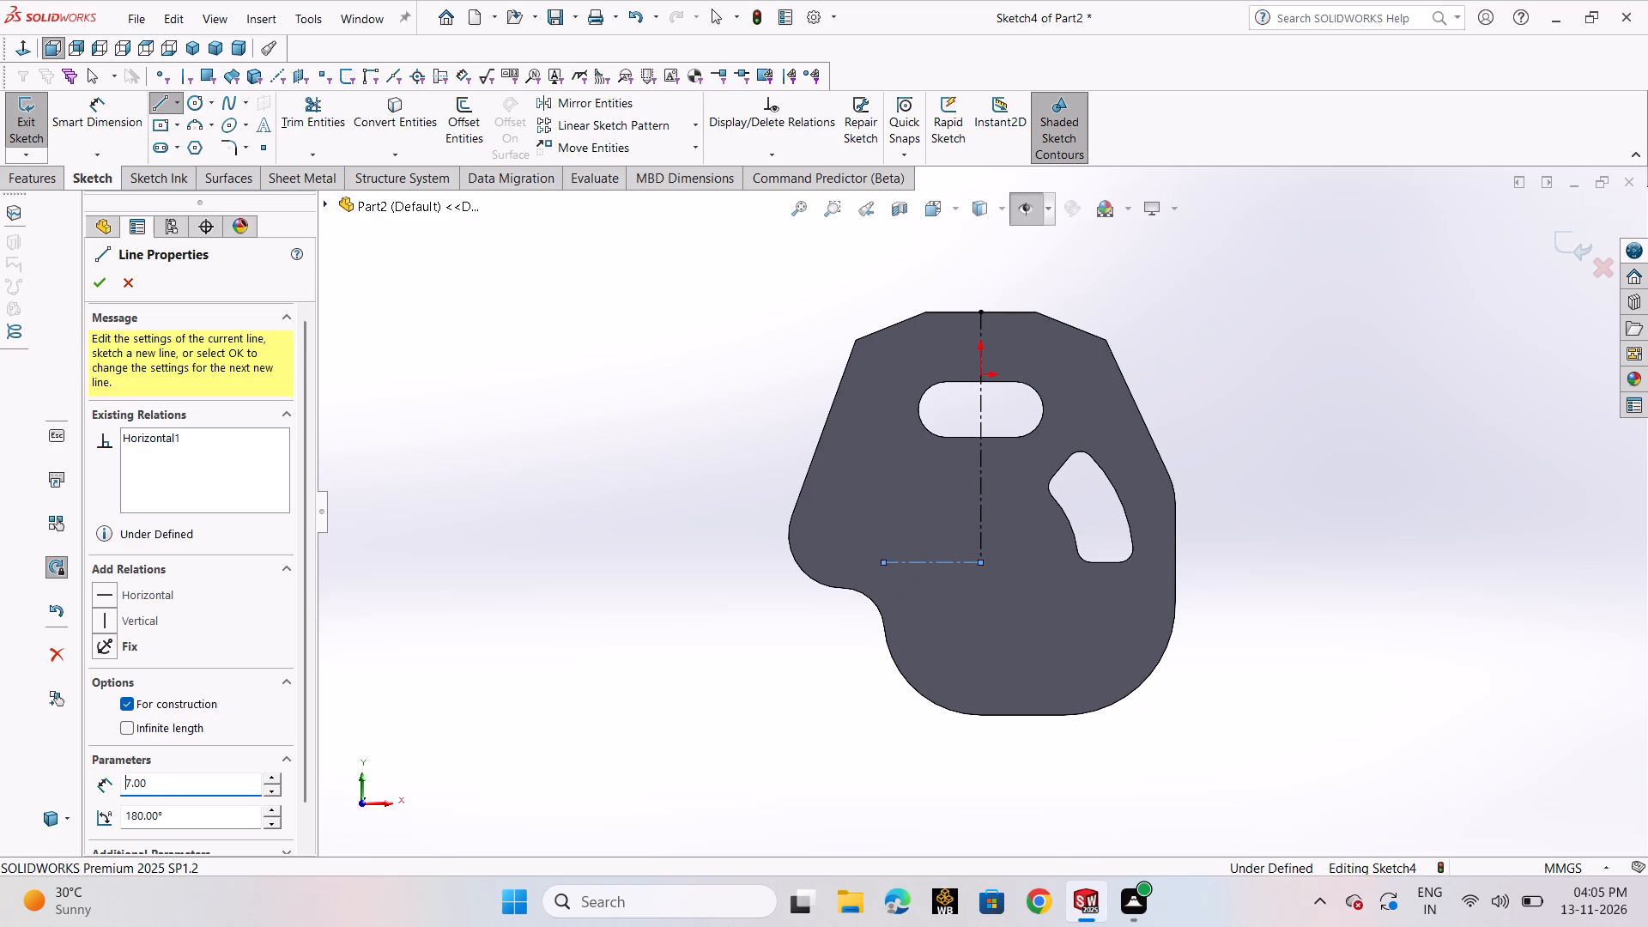
right_click(846, 579)
left_click(875, 586)
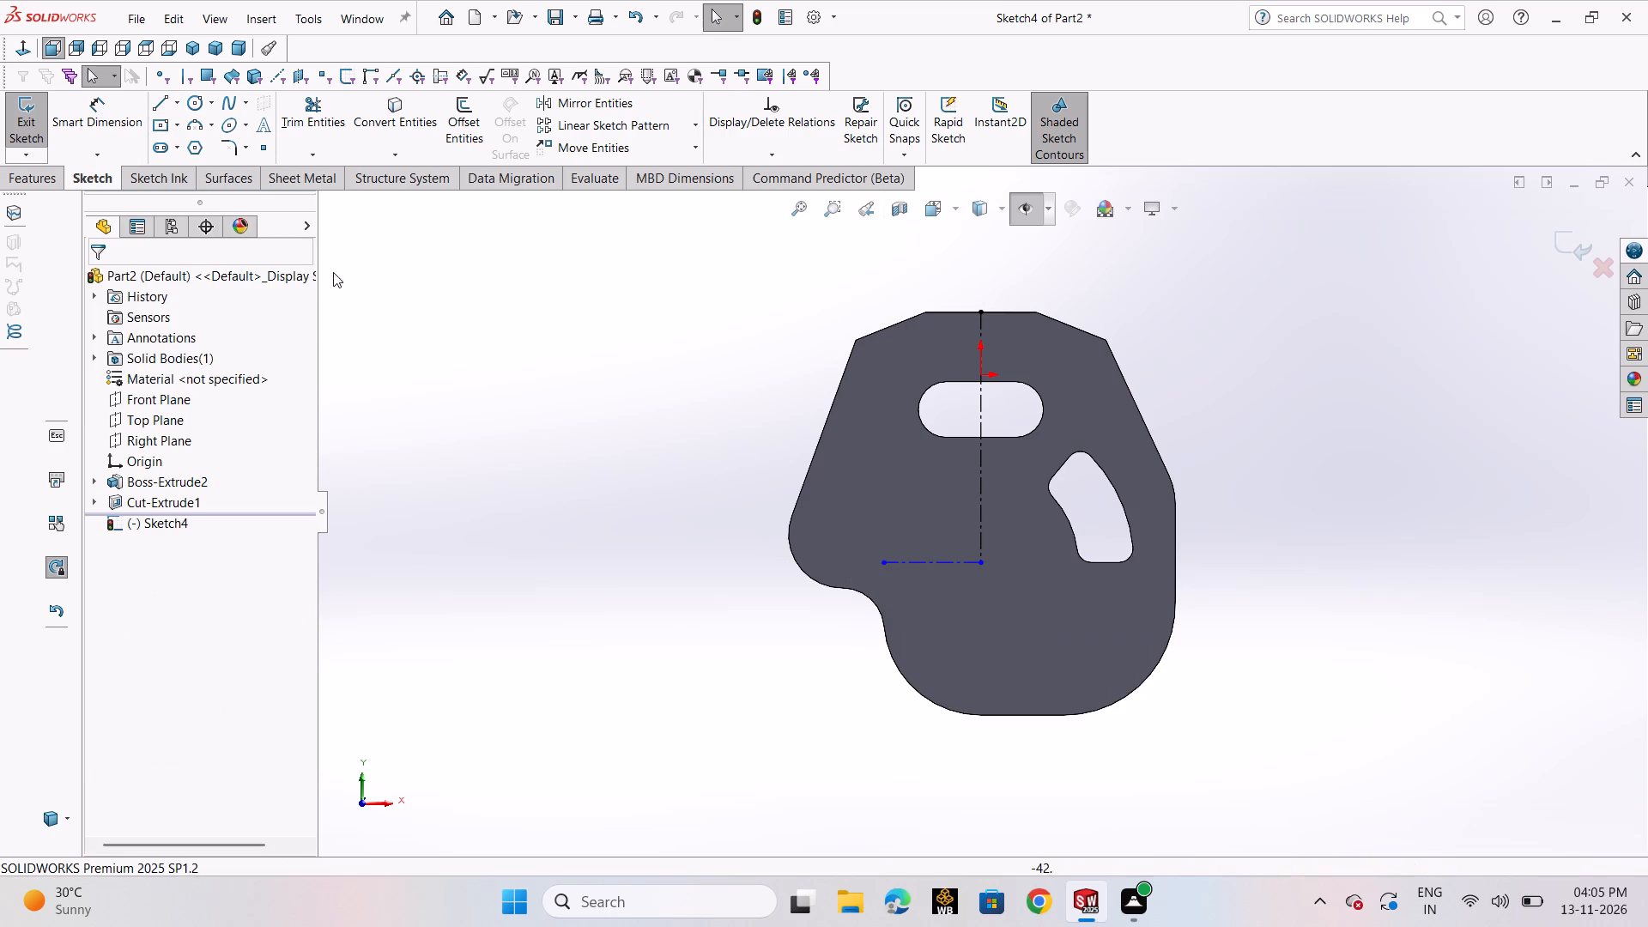
Dimension the horizontal centerline at 7 mm and the vertical centerline at 18 mm.
left_click(108, 116)
left_click(914, 563)
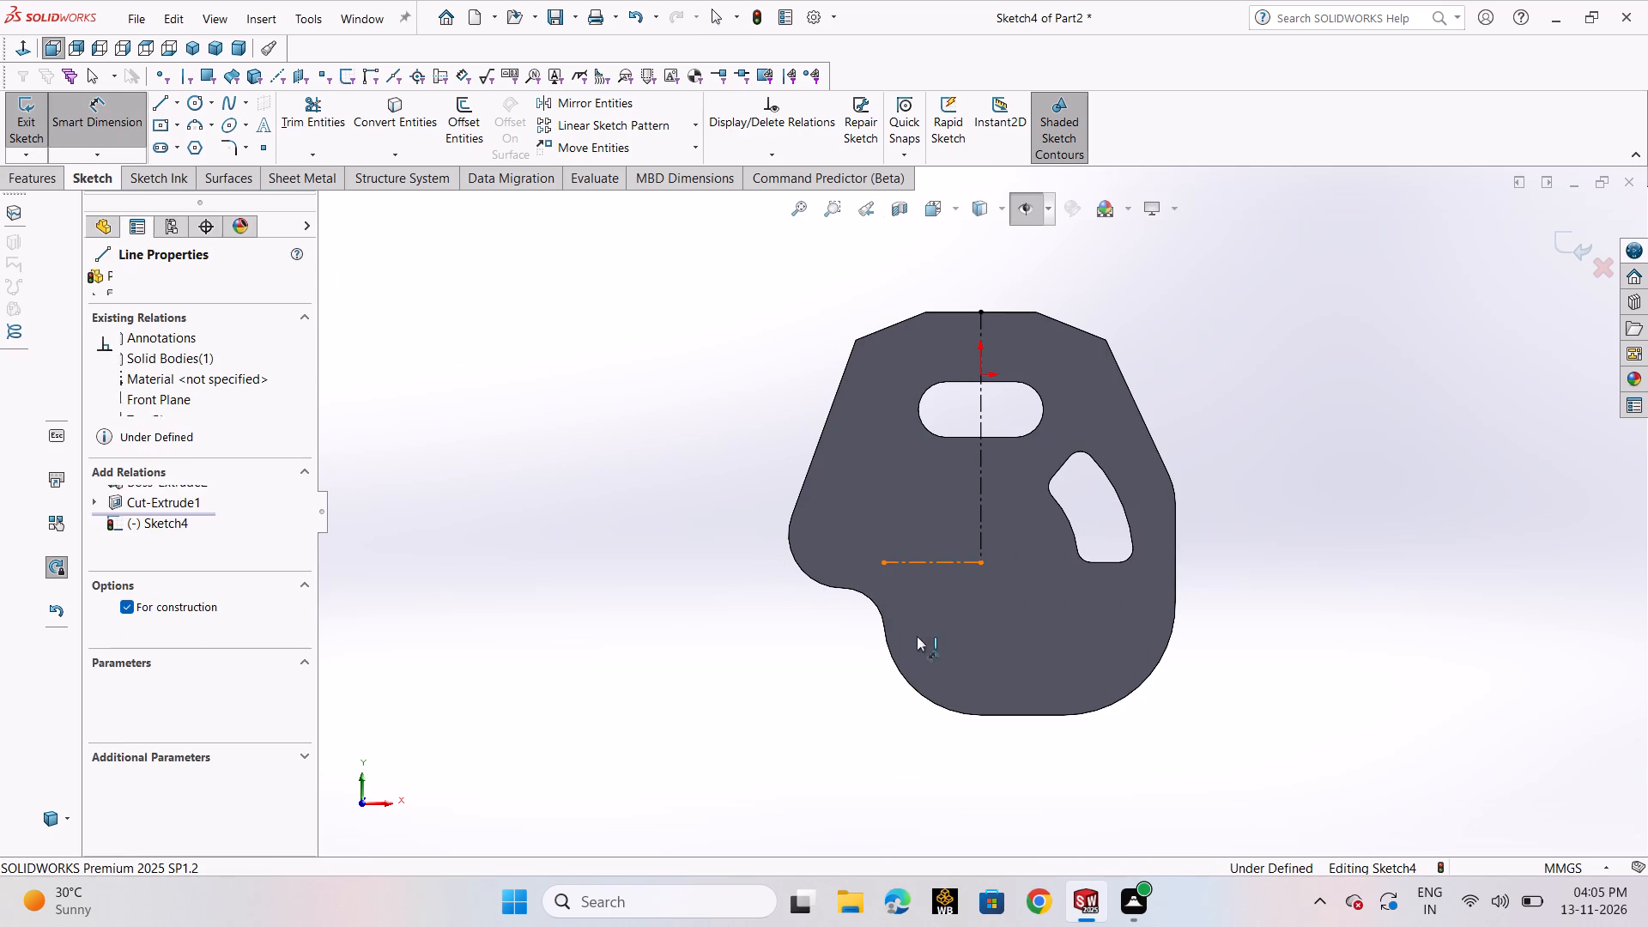
left_click(932, 731)
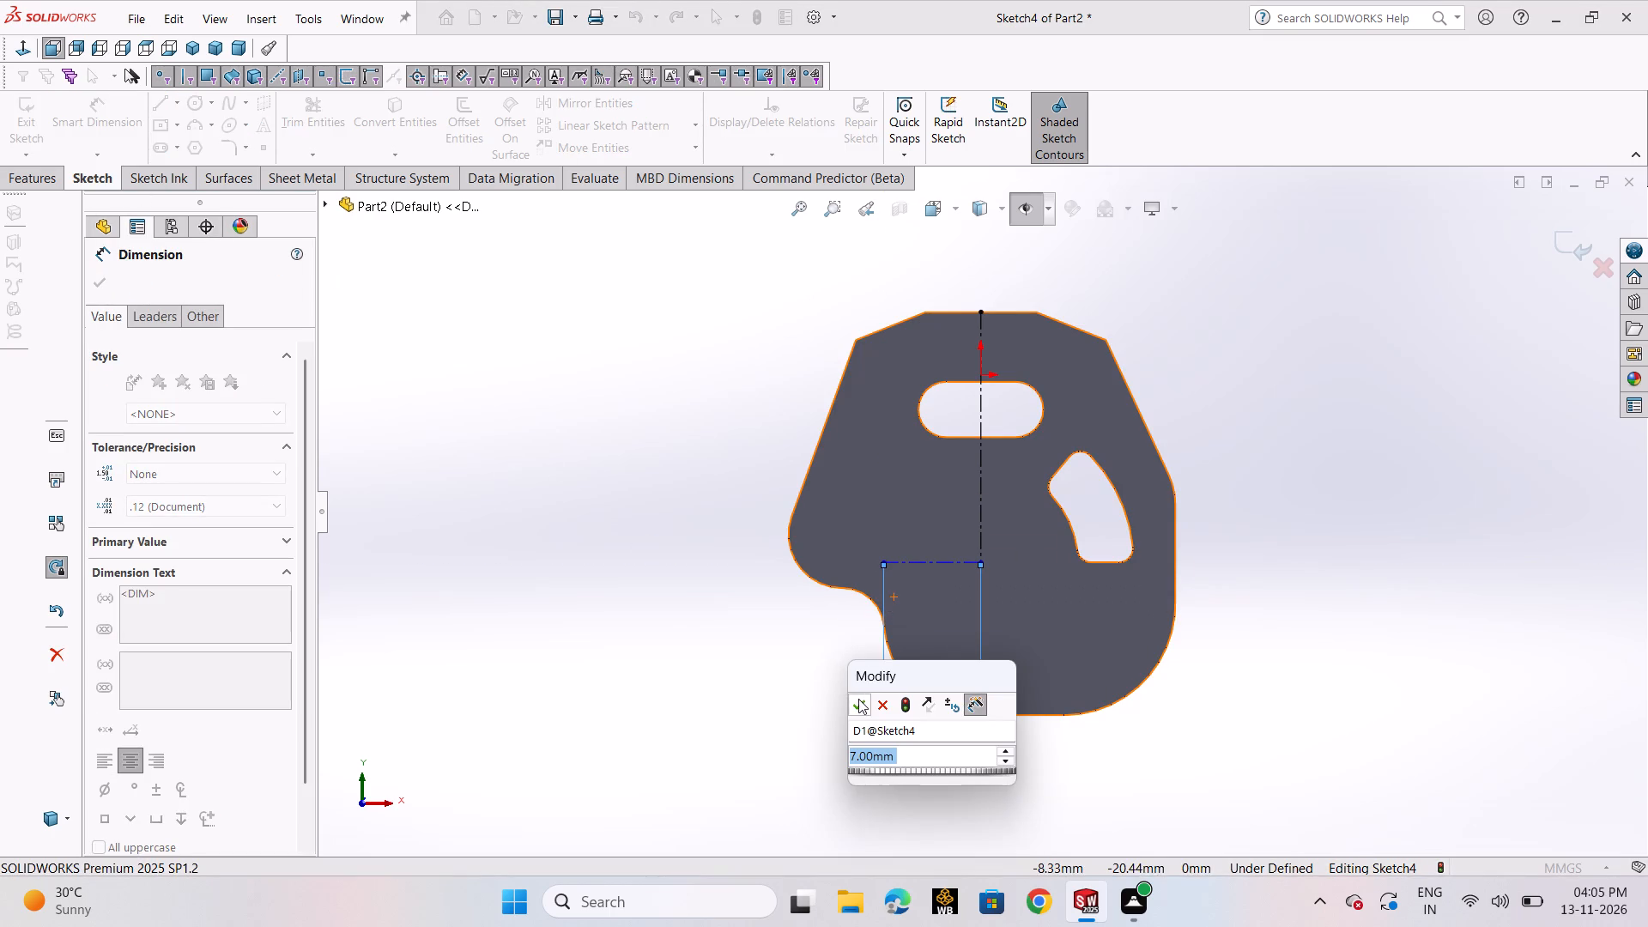
left_click(858, 699)
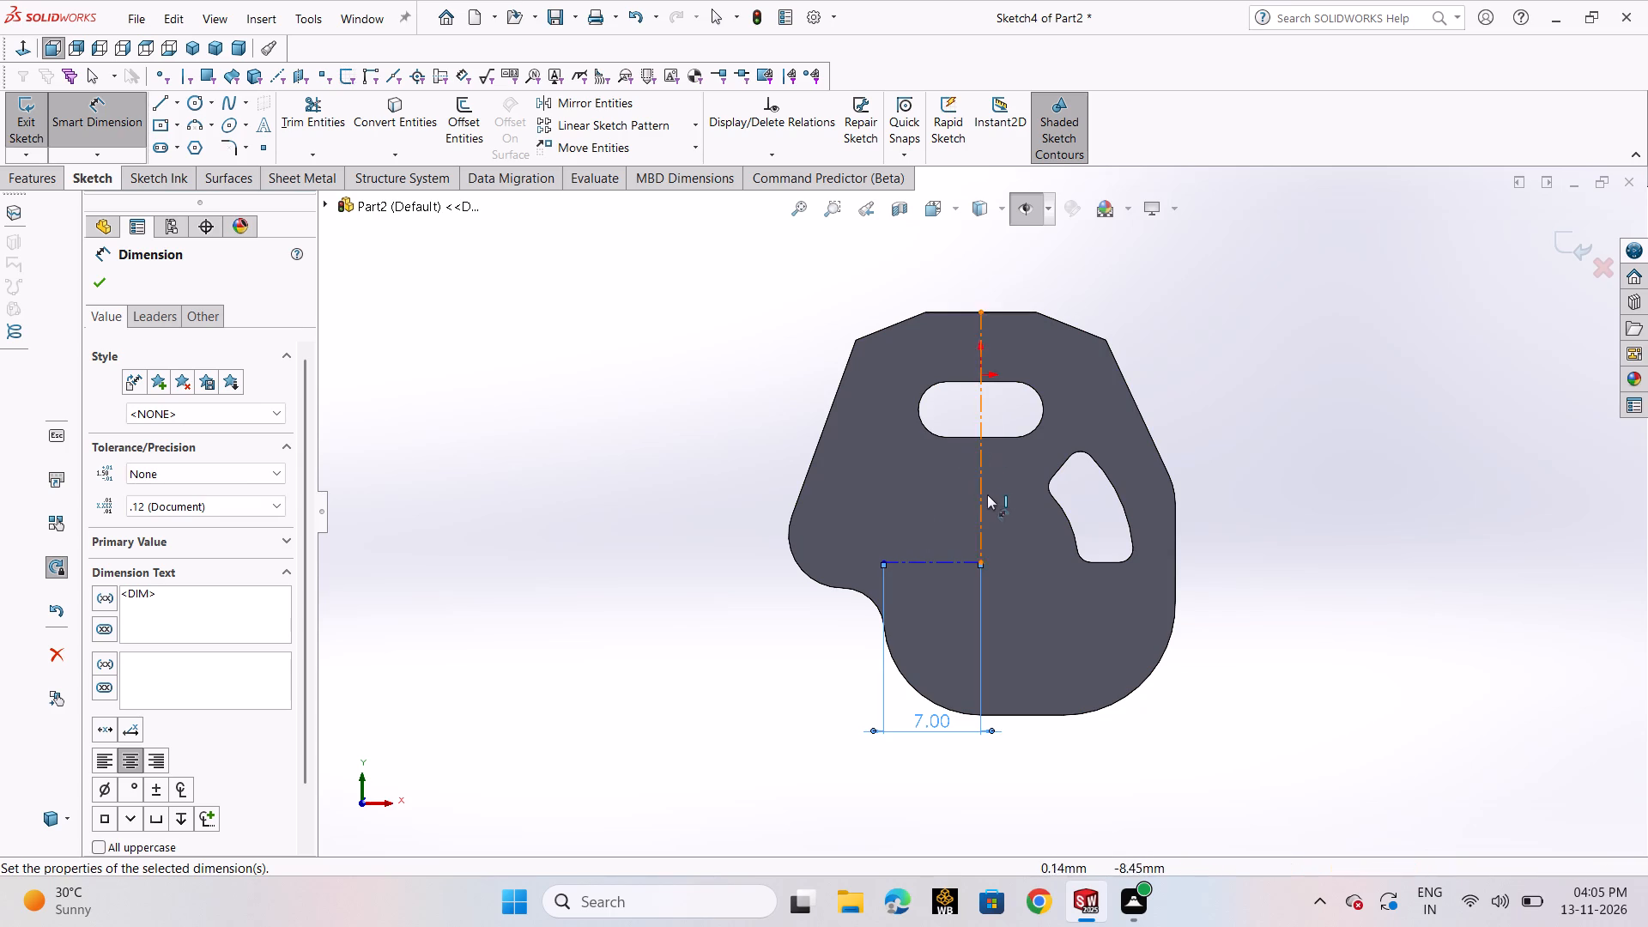
left_click(985, 494)
left_click(1287, 494)
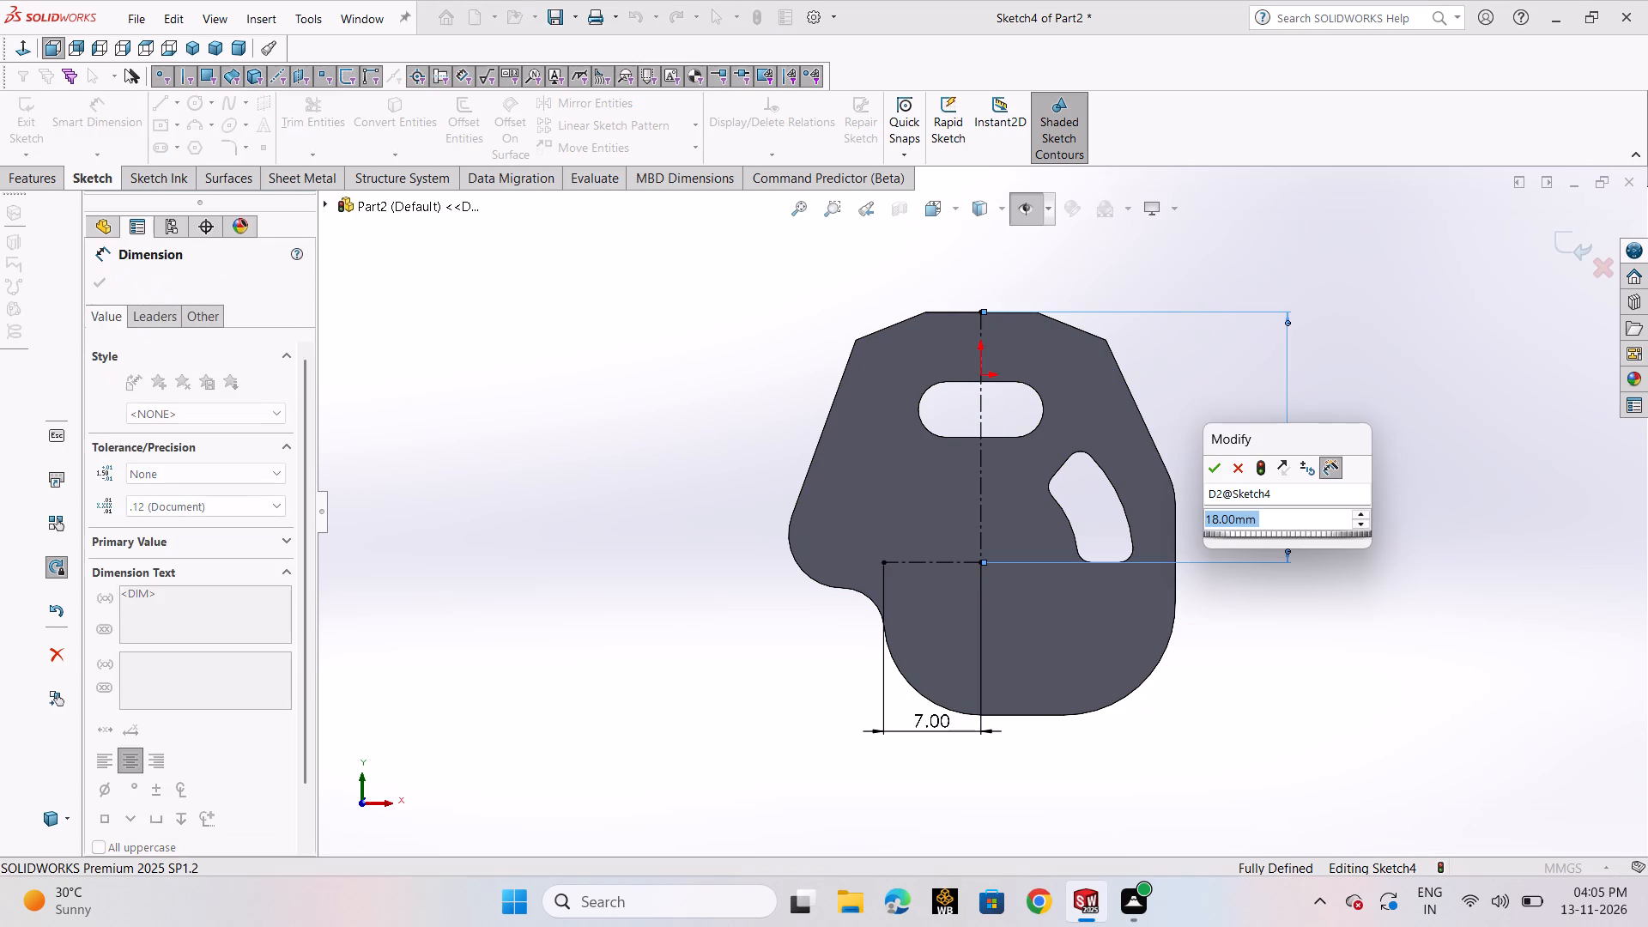
type("18")
key("Return")
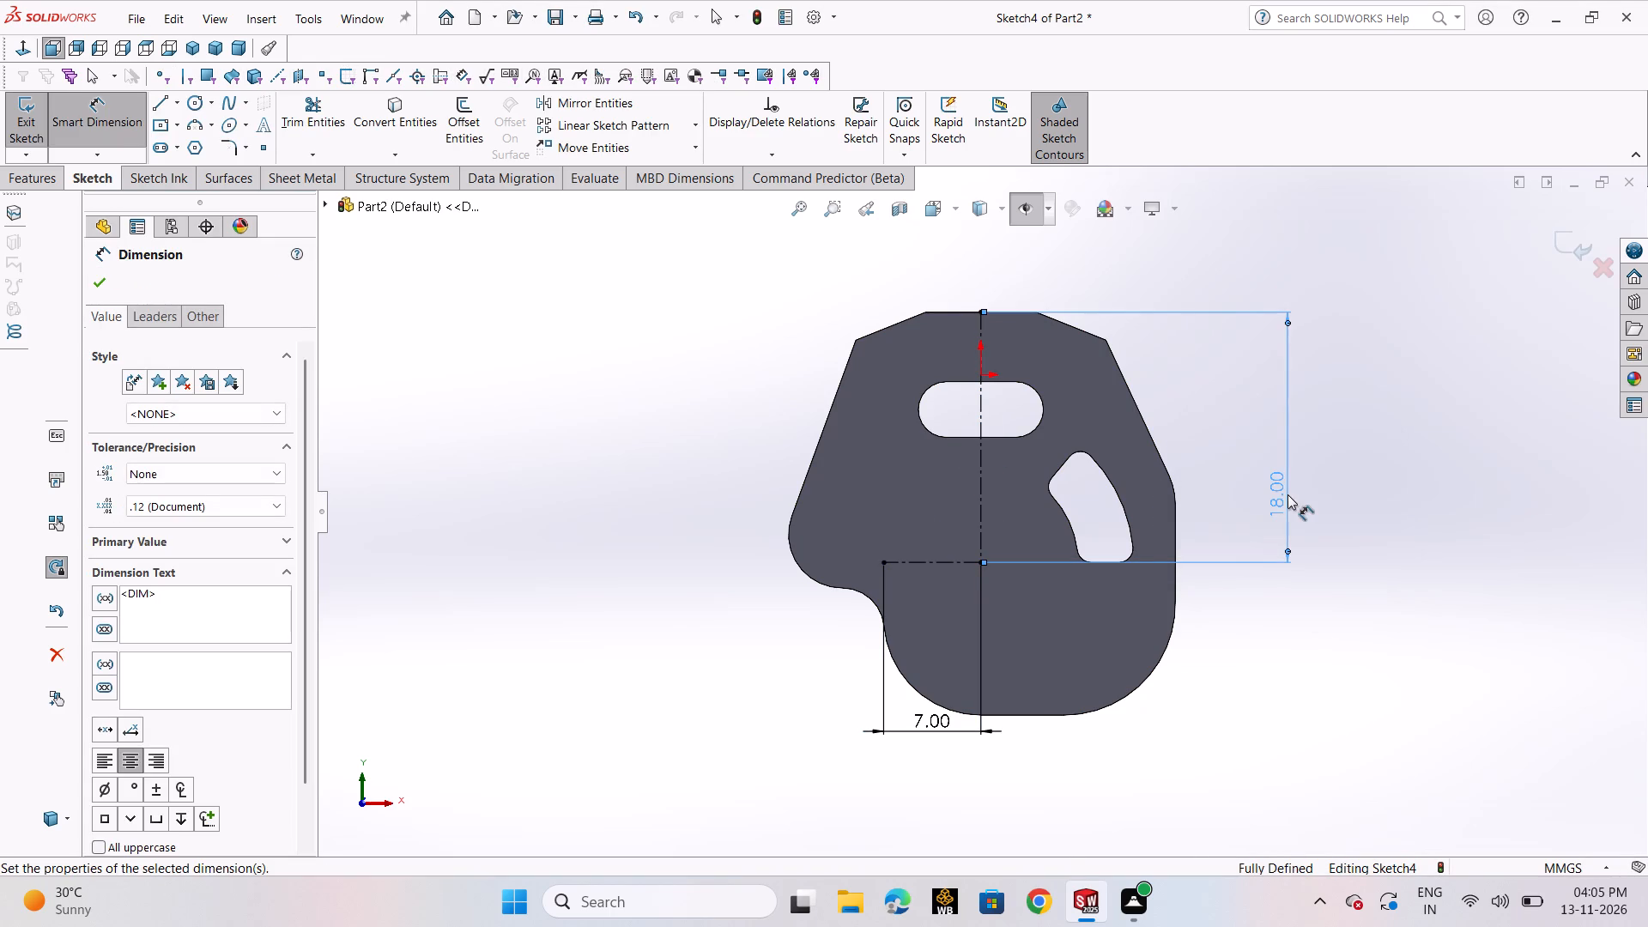
left_click(78, 287)
left_click(87, 286)
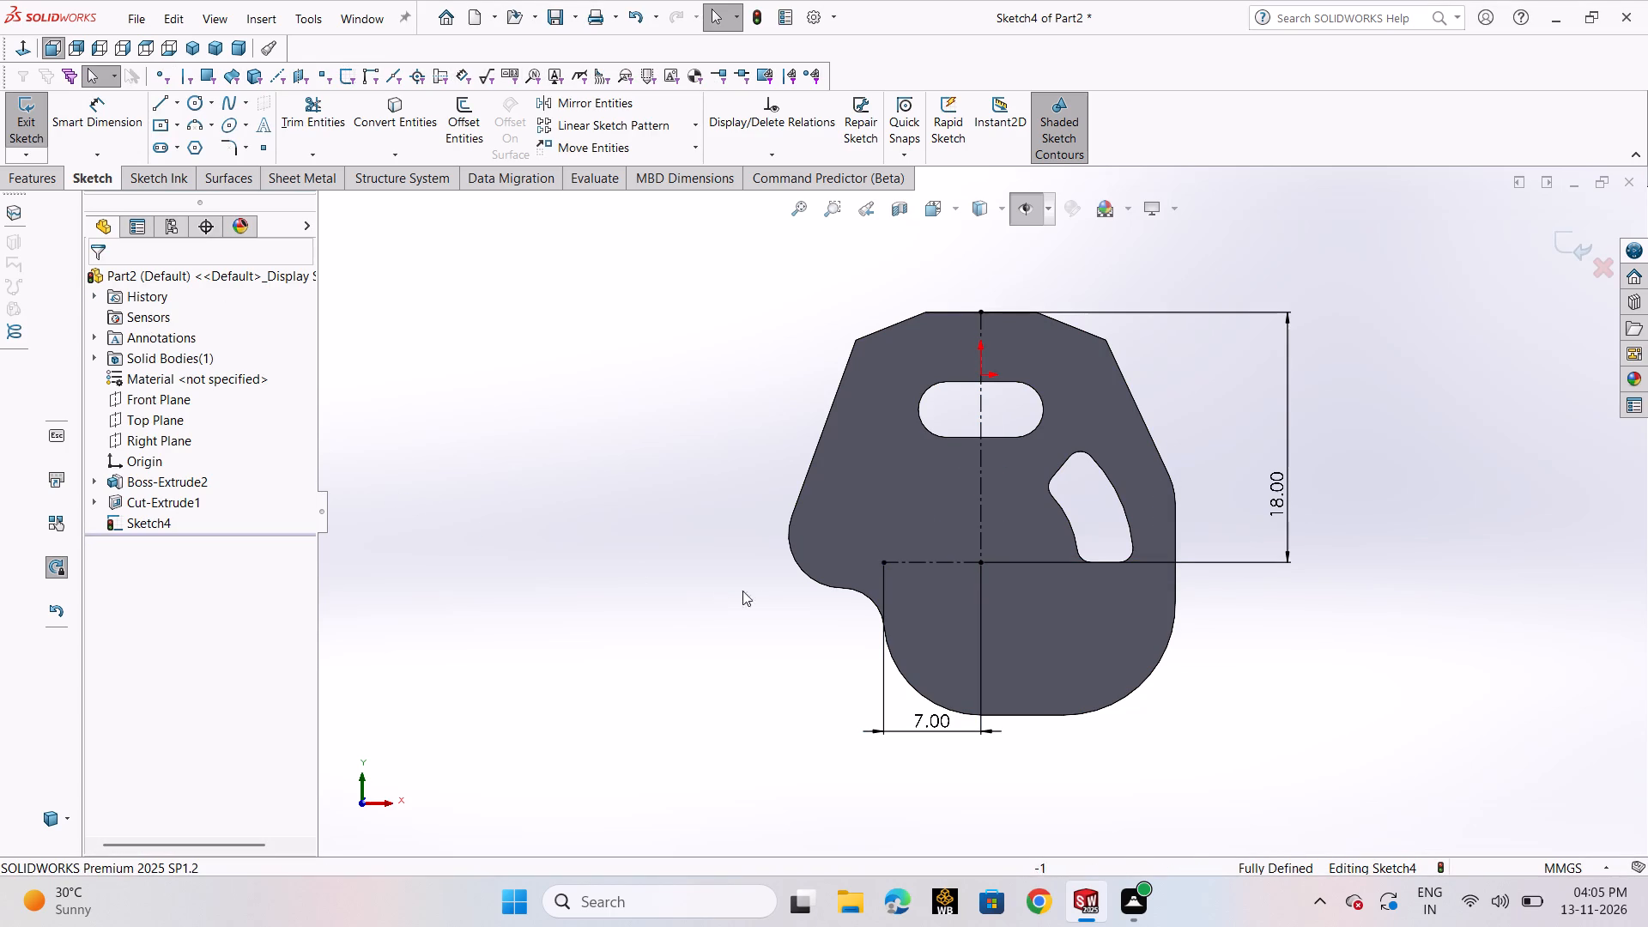
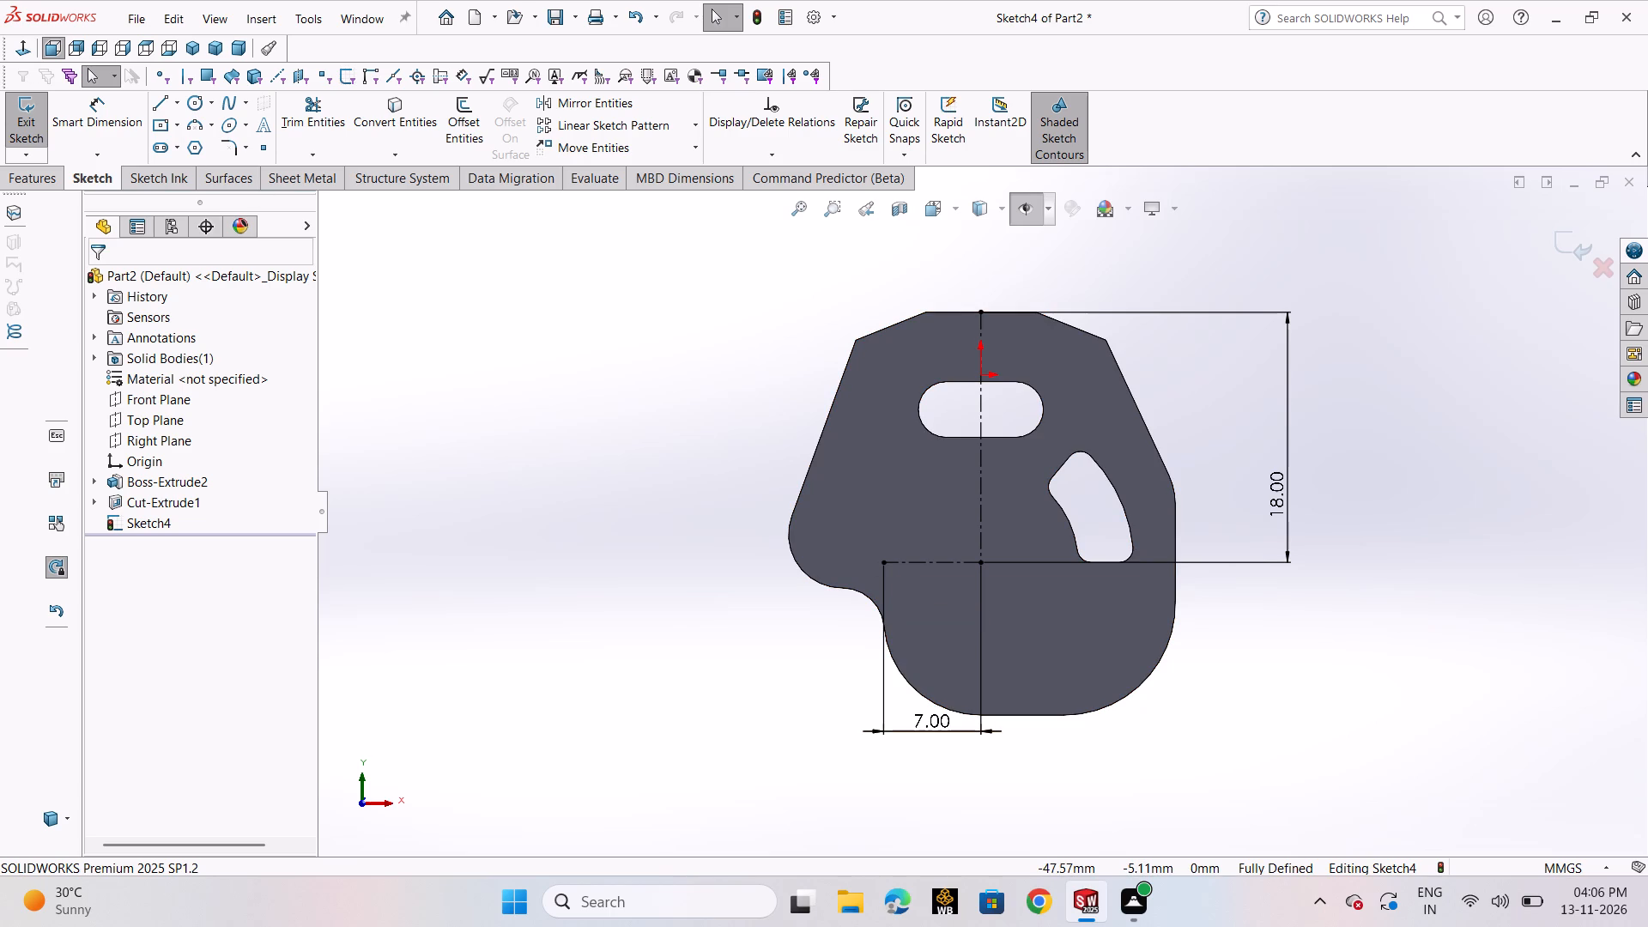
Exit the centerline sketch and turn off Hide All Types so its centerlines show on the plate.
left_click(21, 124)
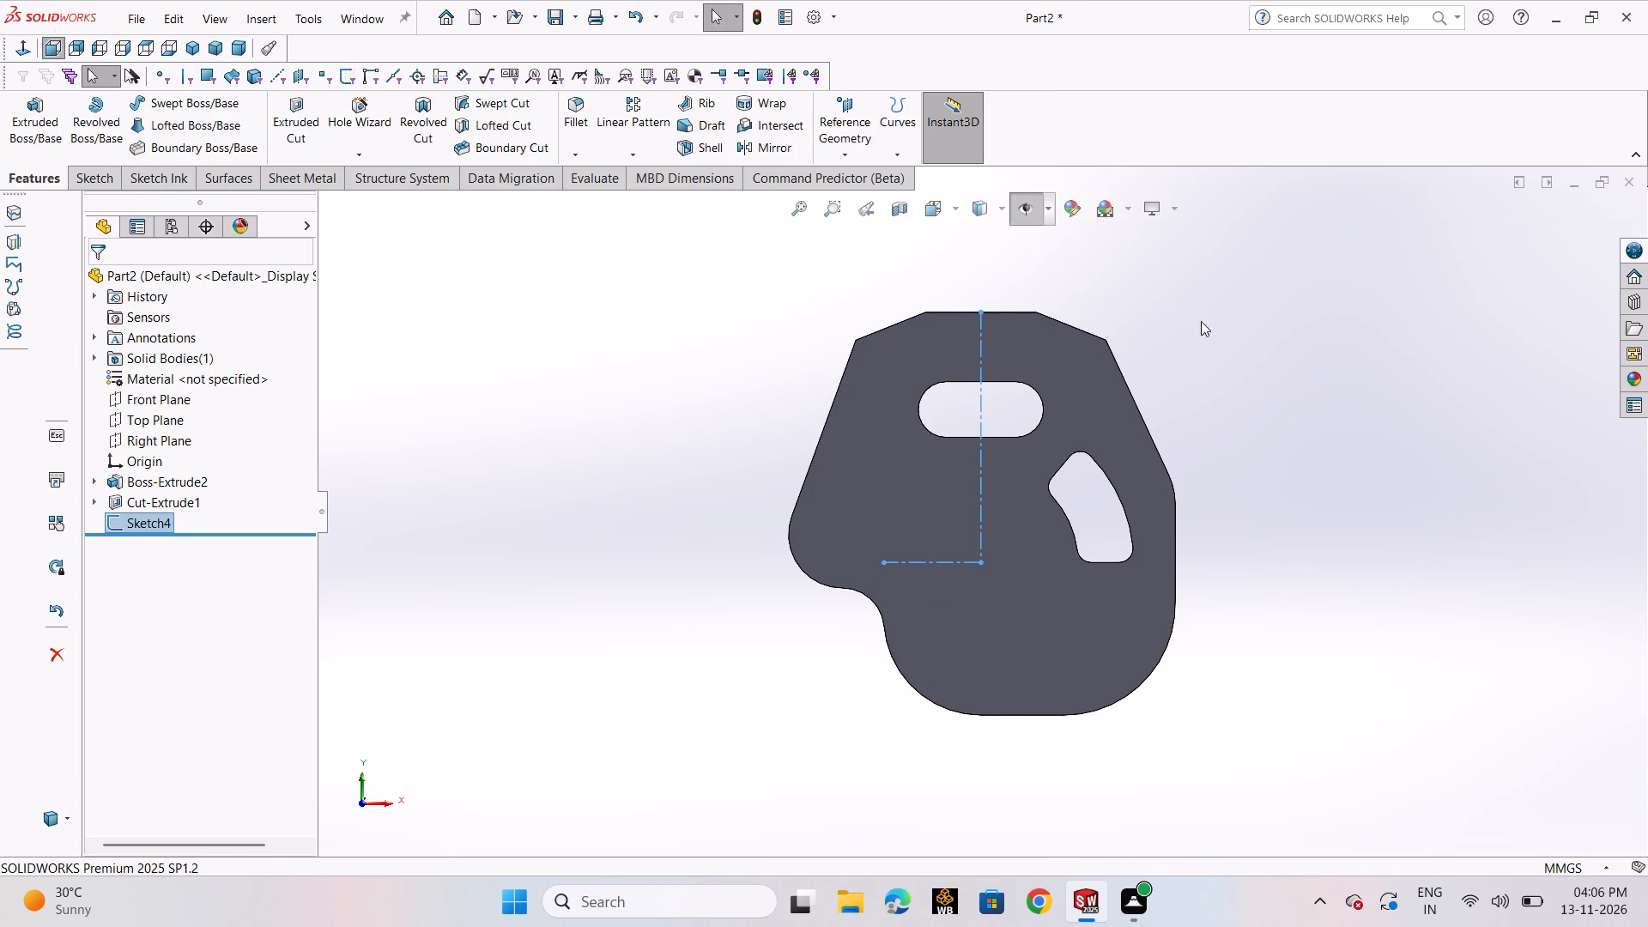
left_click(1251, 327)
left_click(1032, 216)
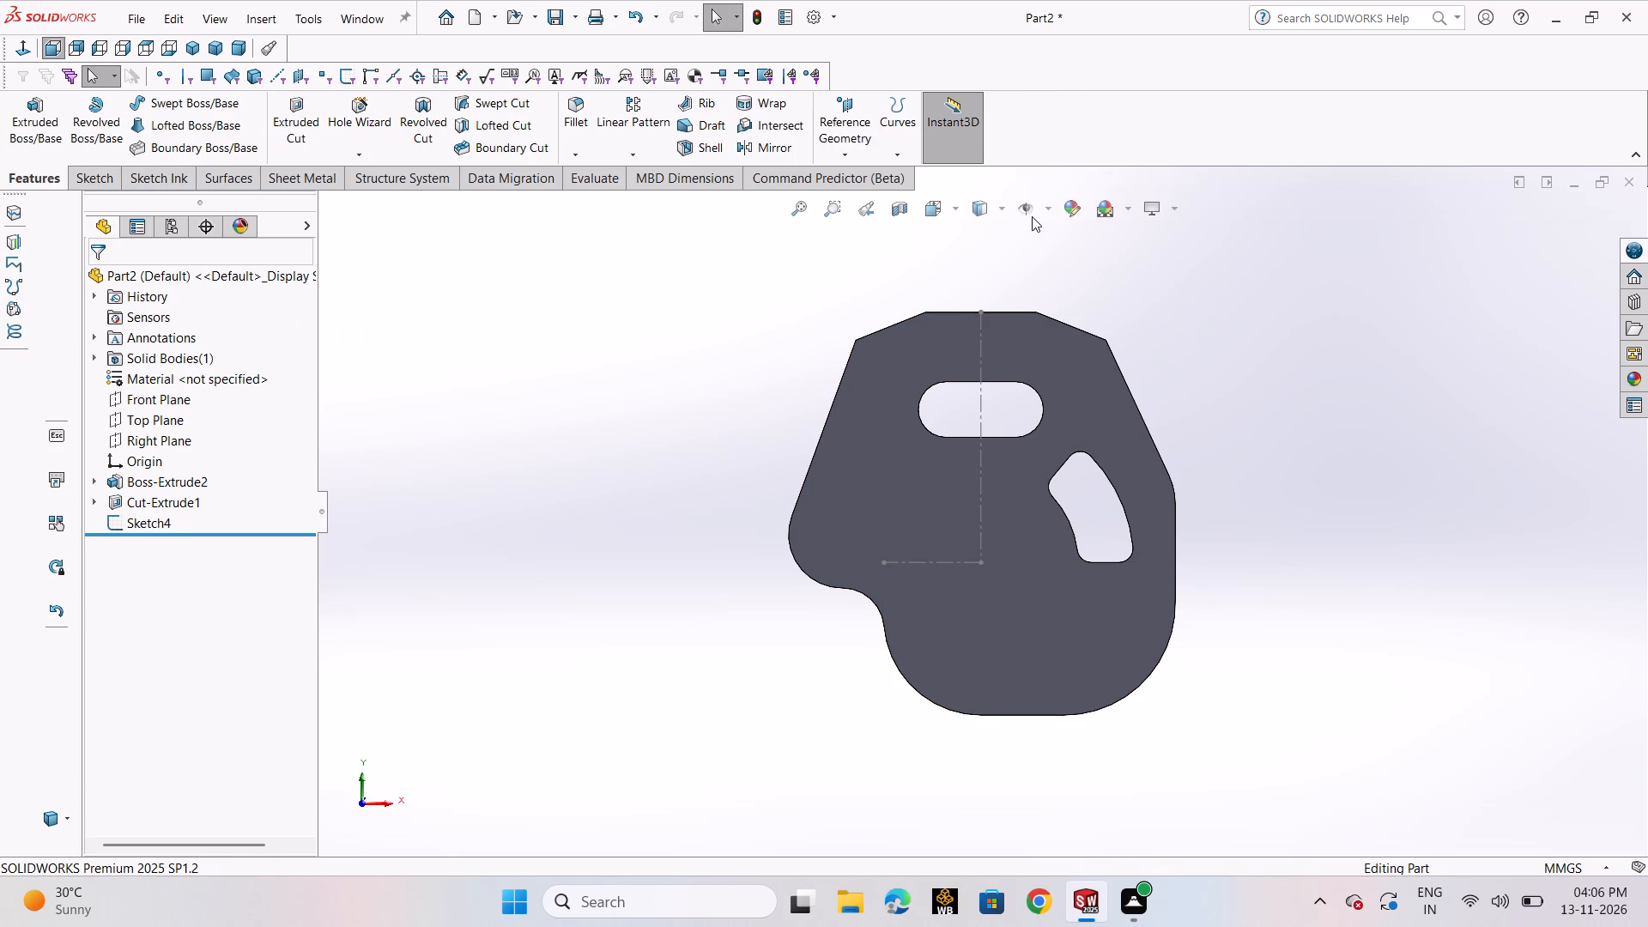
Start a Hole Wizard feature for the plate's countersunk holes.
left_click(109, 181)
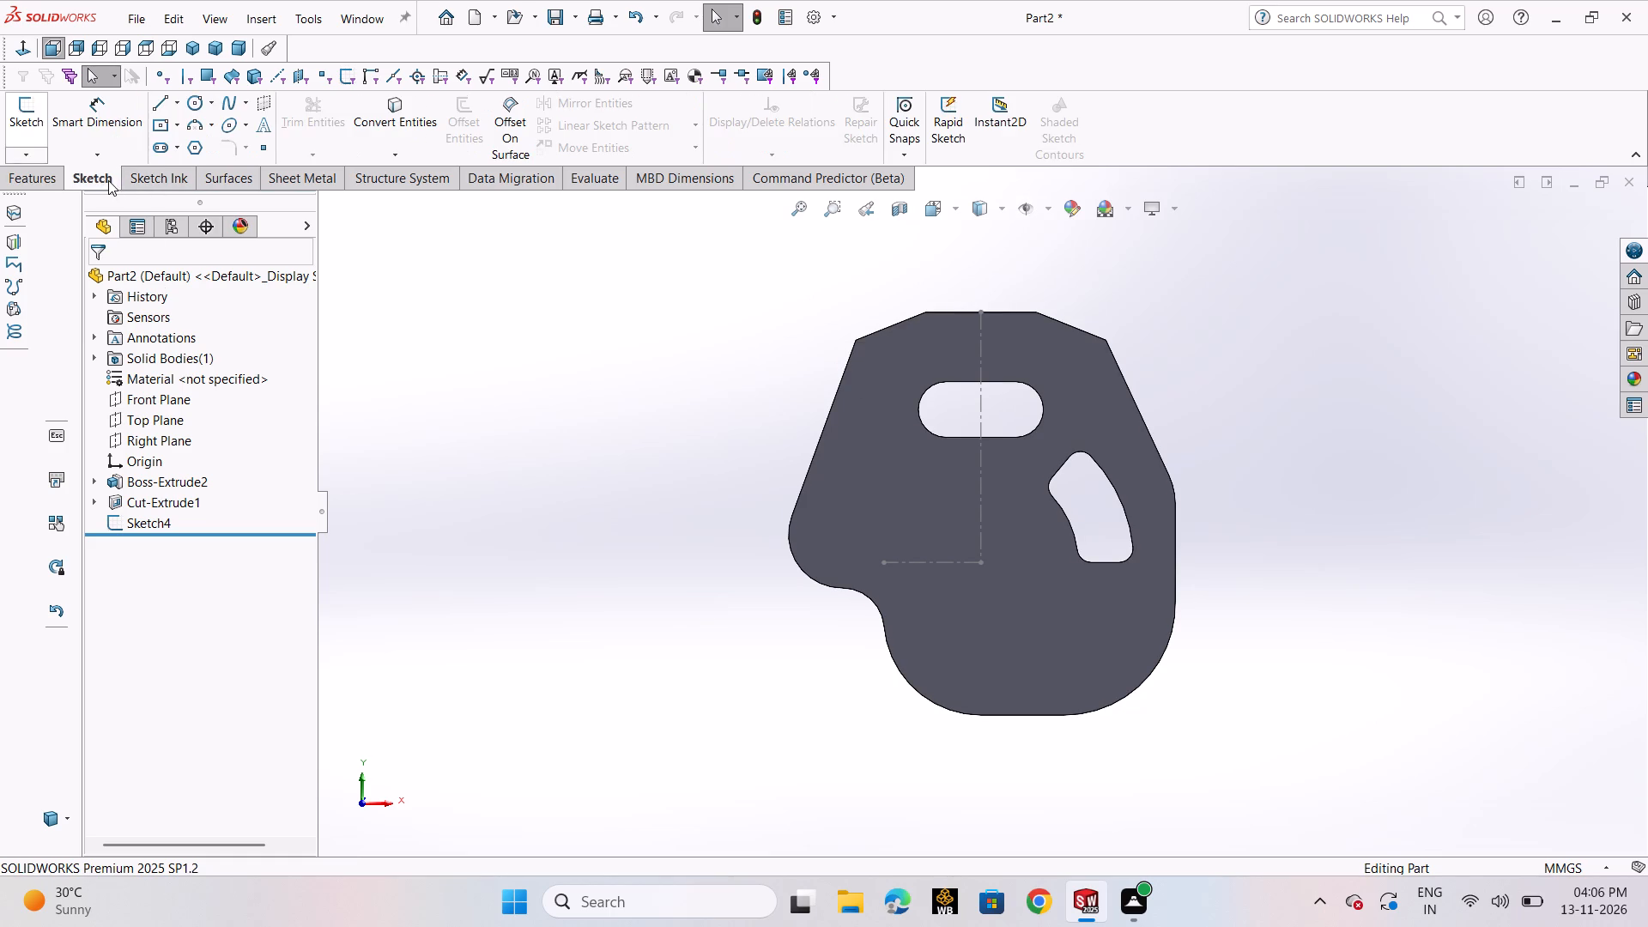
left_click(25, 181)
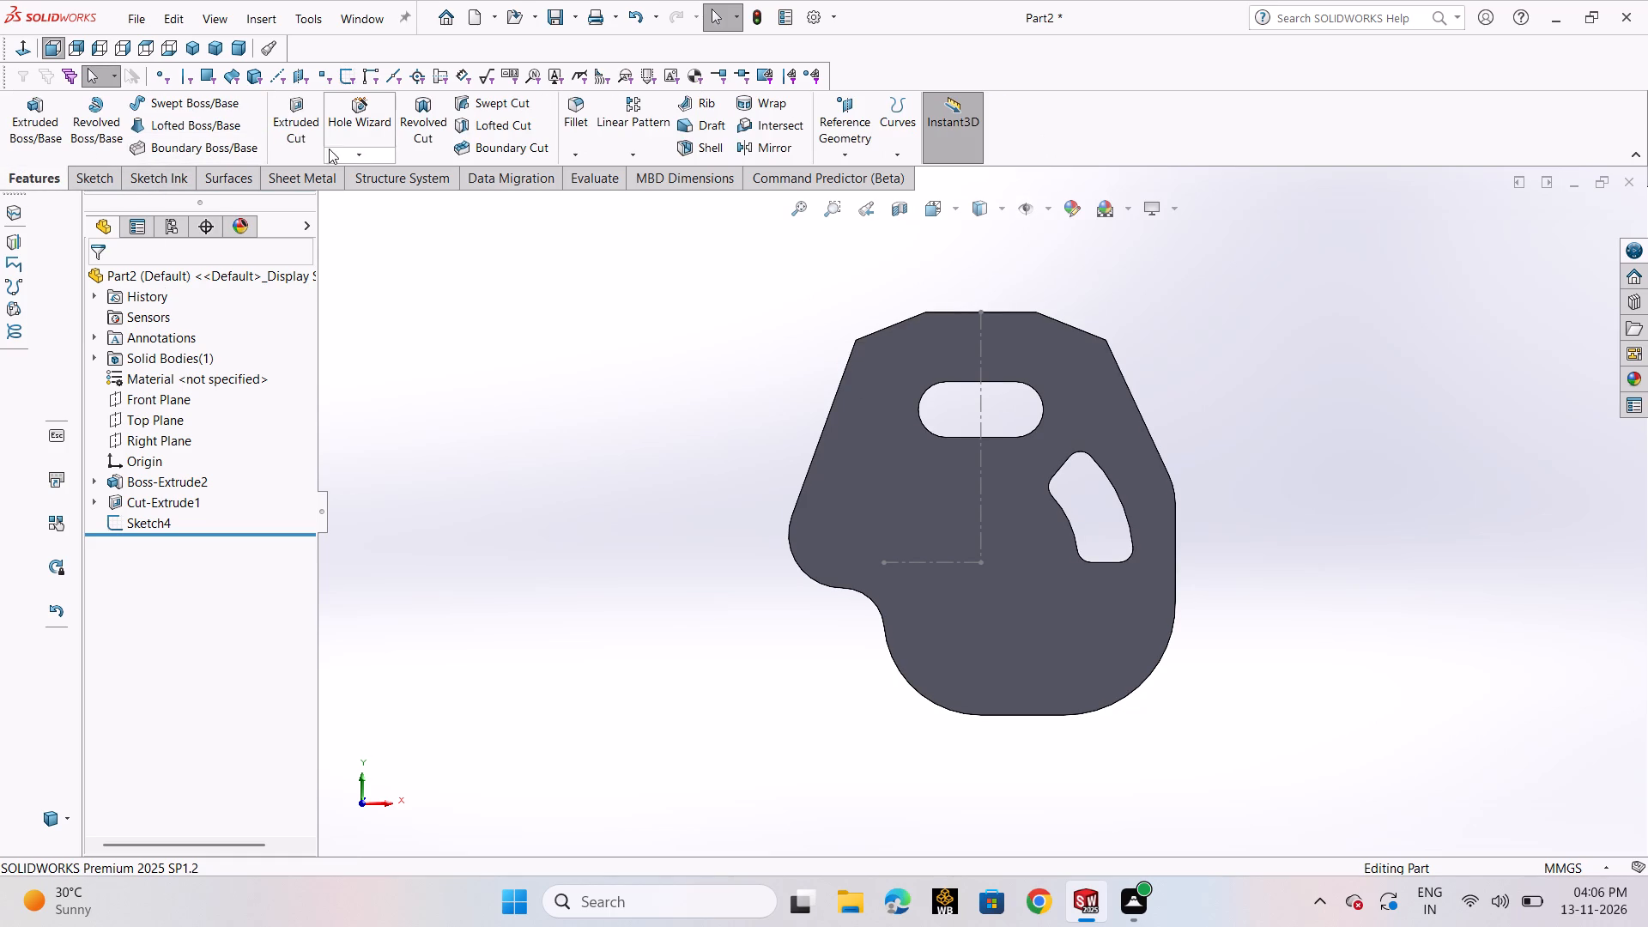
left_click(359, 153)
left_click(363, 170)
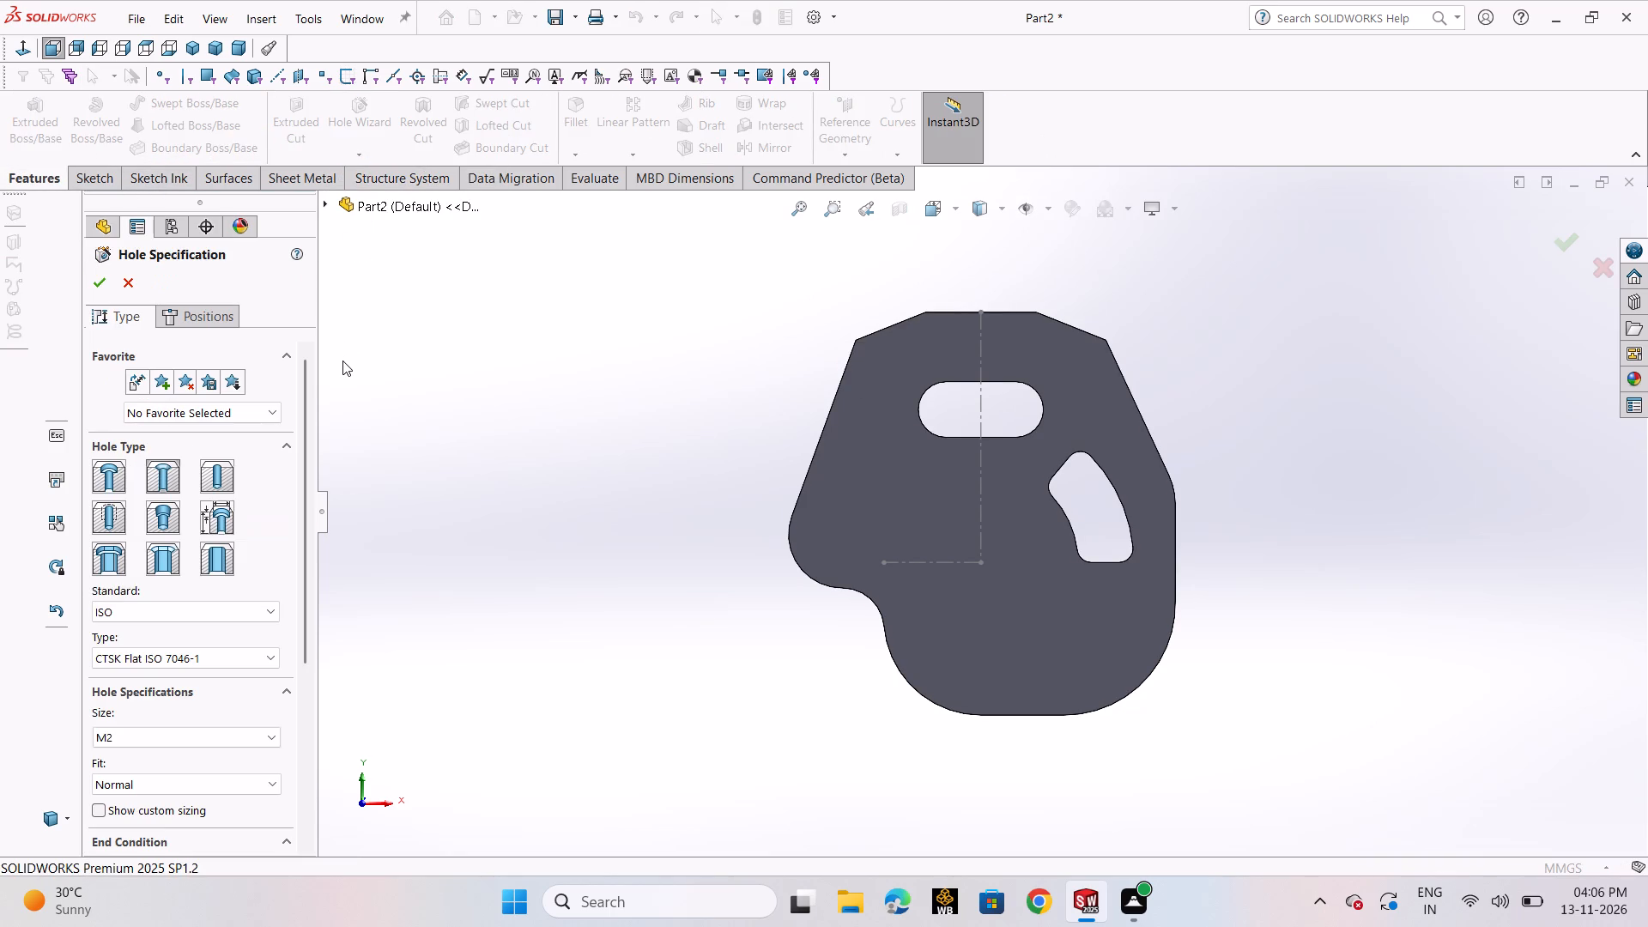
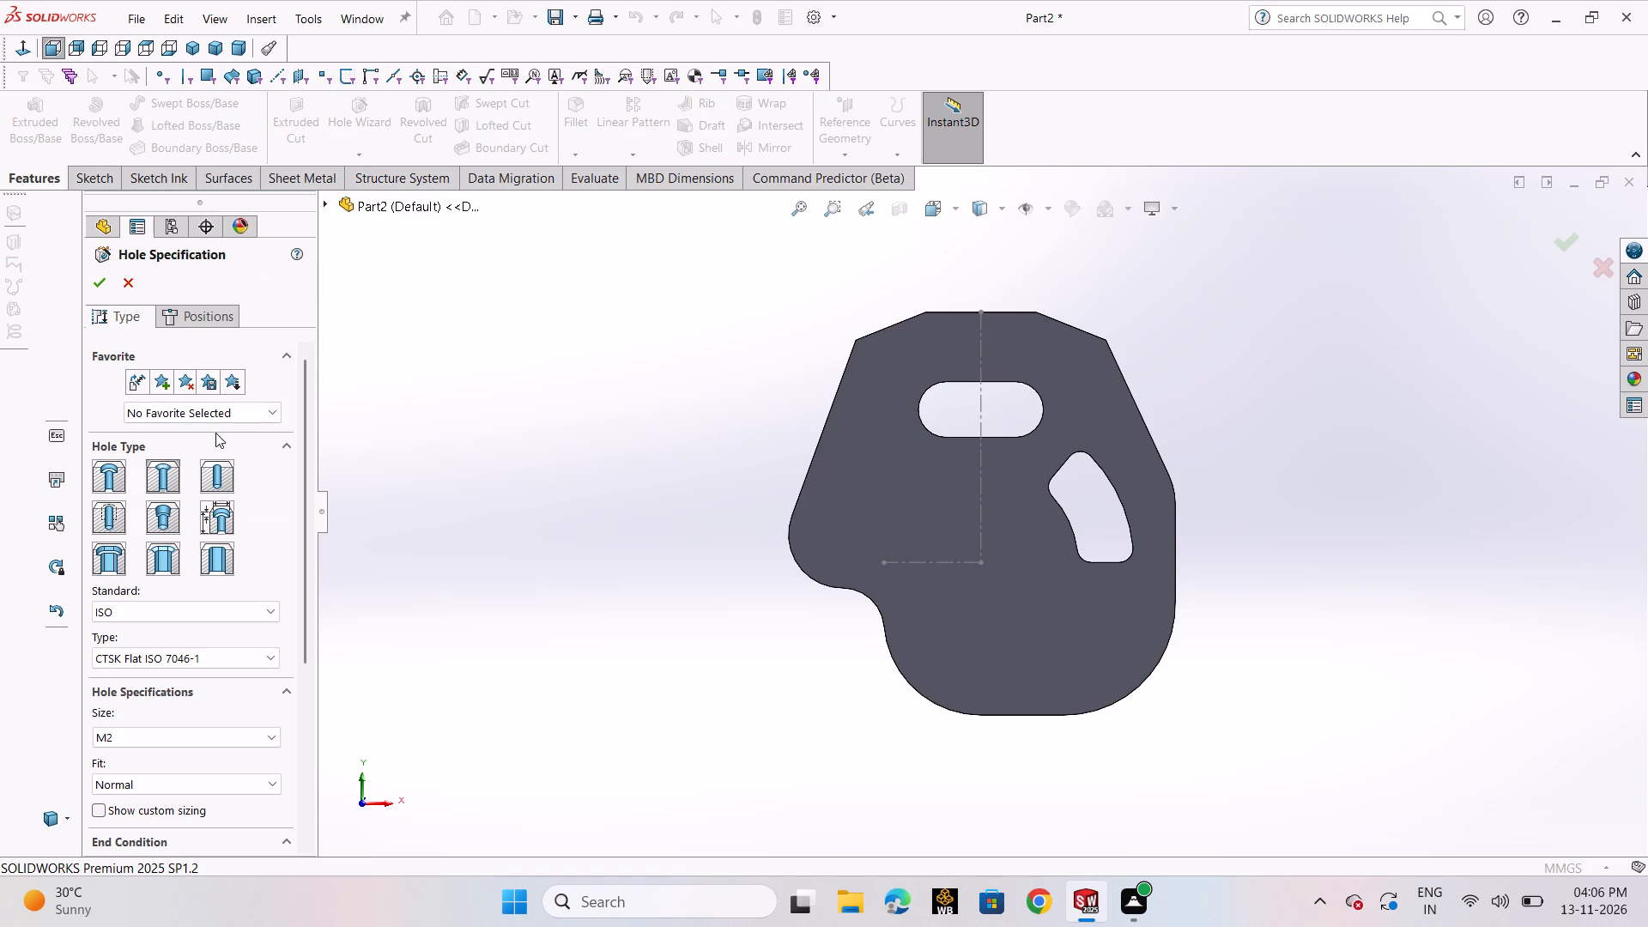
Set the countersunk hole size to M2.5 and place it with a 3D sketch at the corner where the two centerlines meet.
left_click(193, 745)
left_click(175, 791)
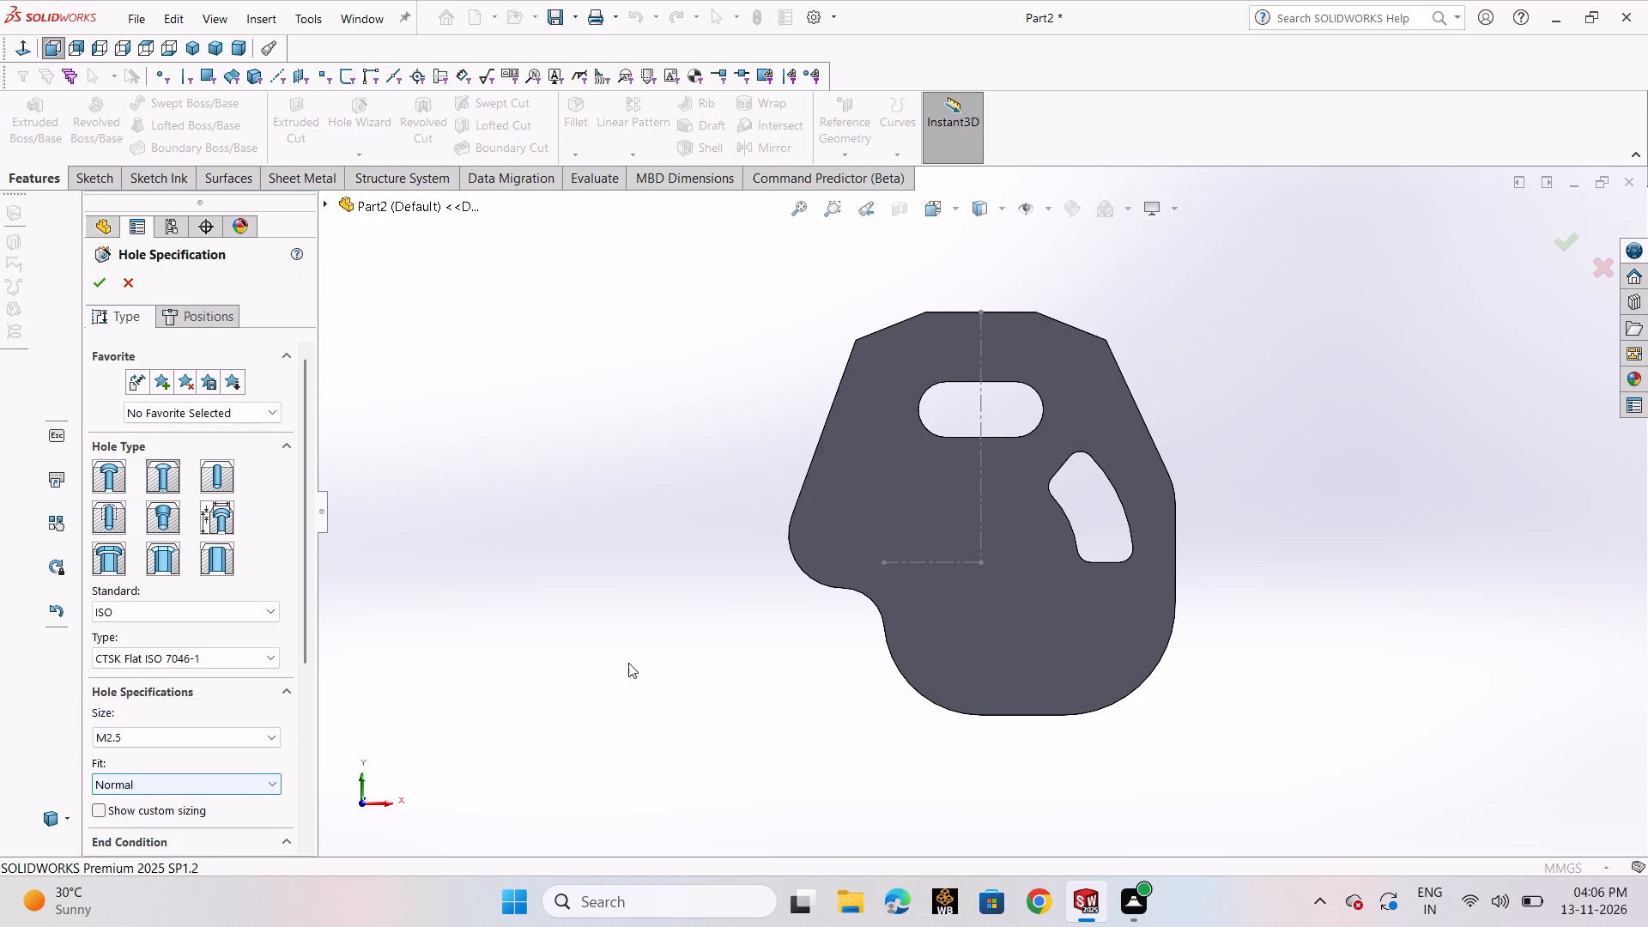
left_click(204, 326)
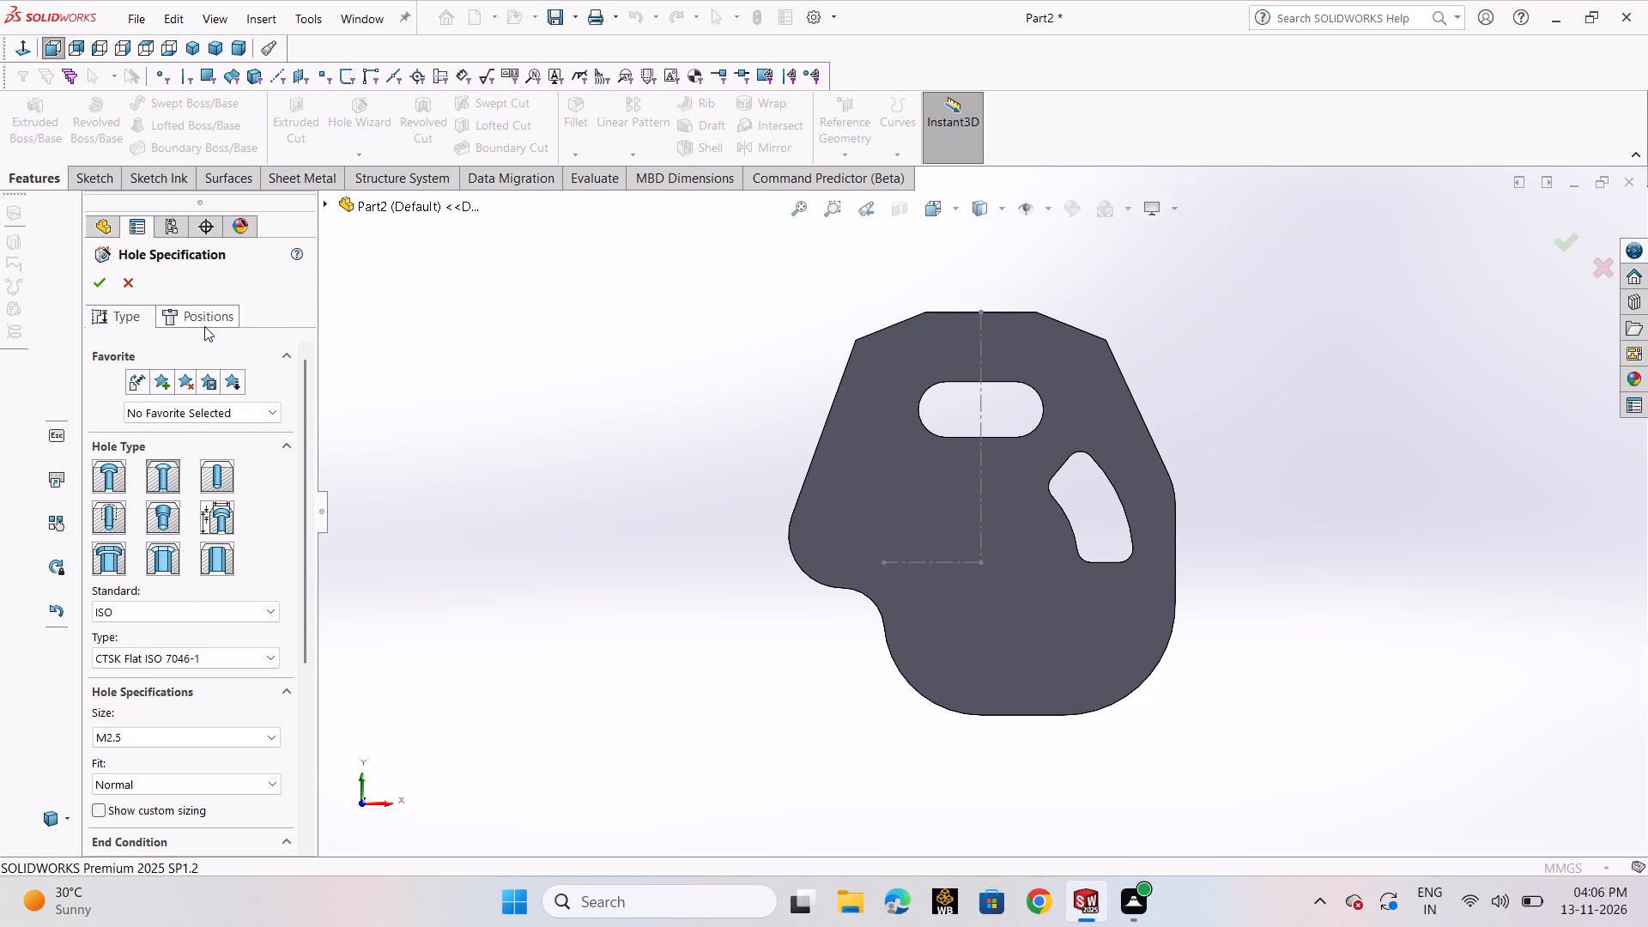
left_click(212, 557)
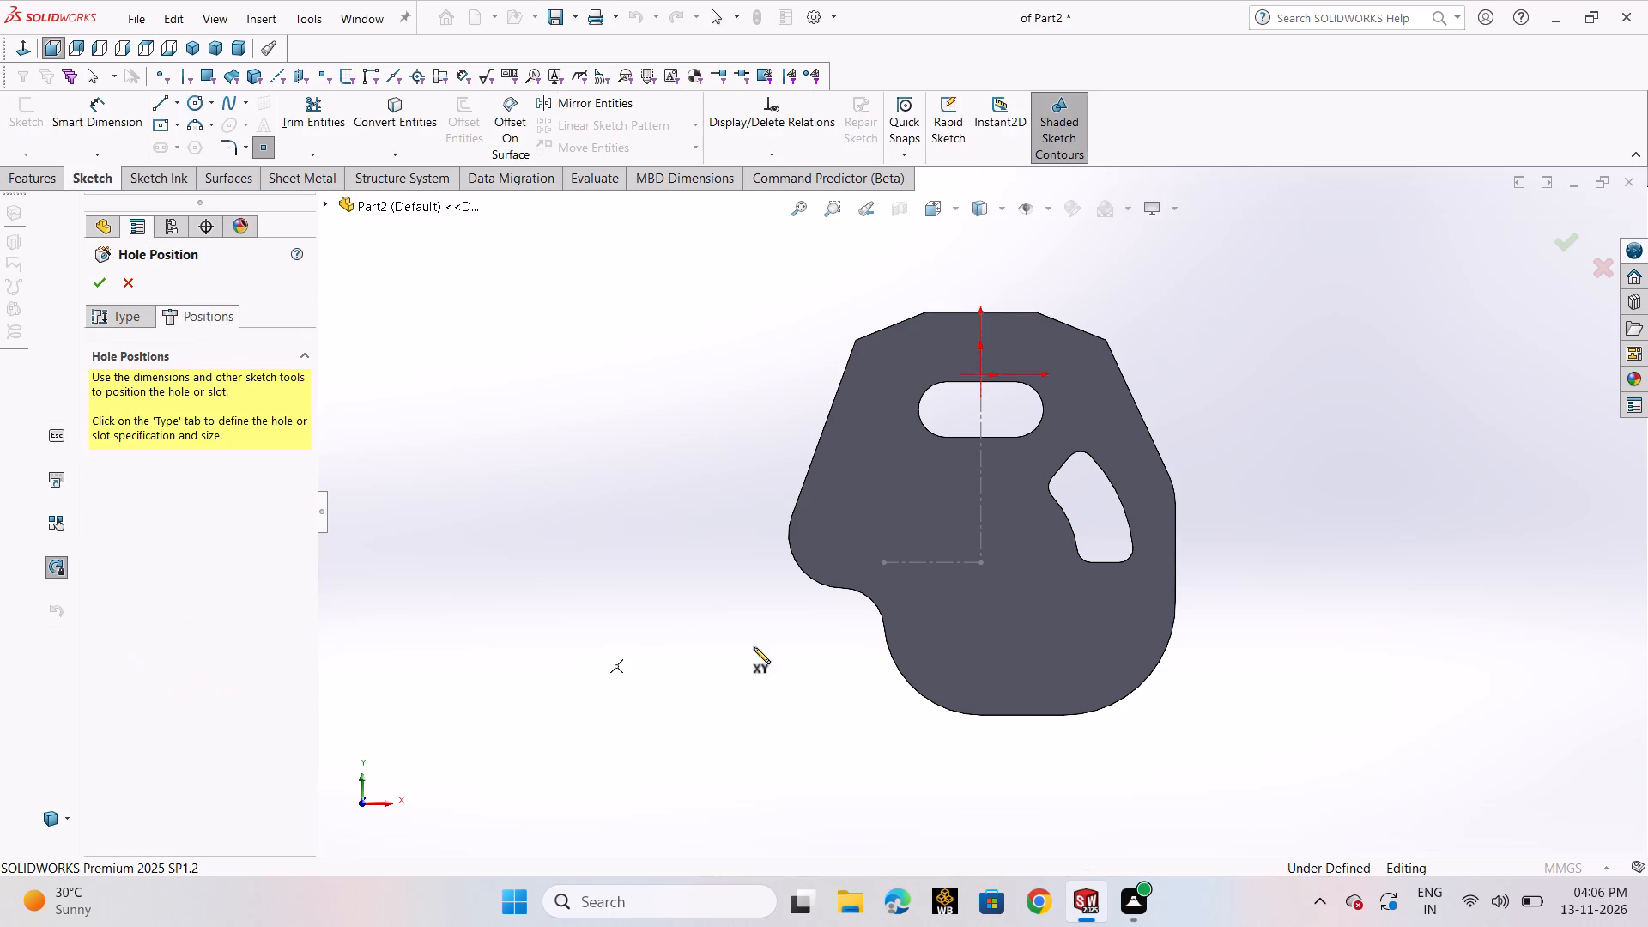
left_click(981, 560)
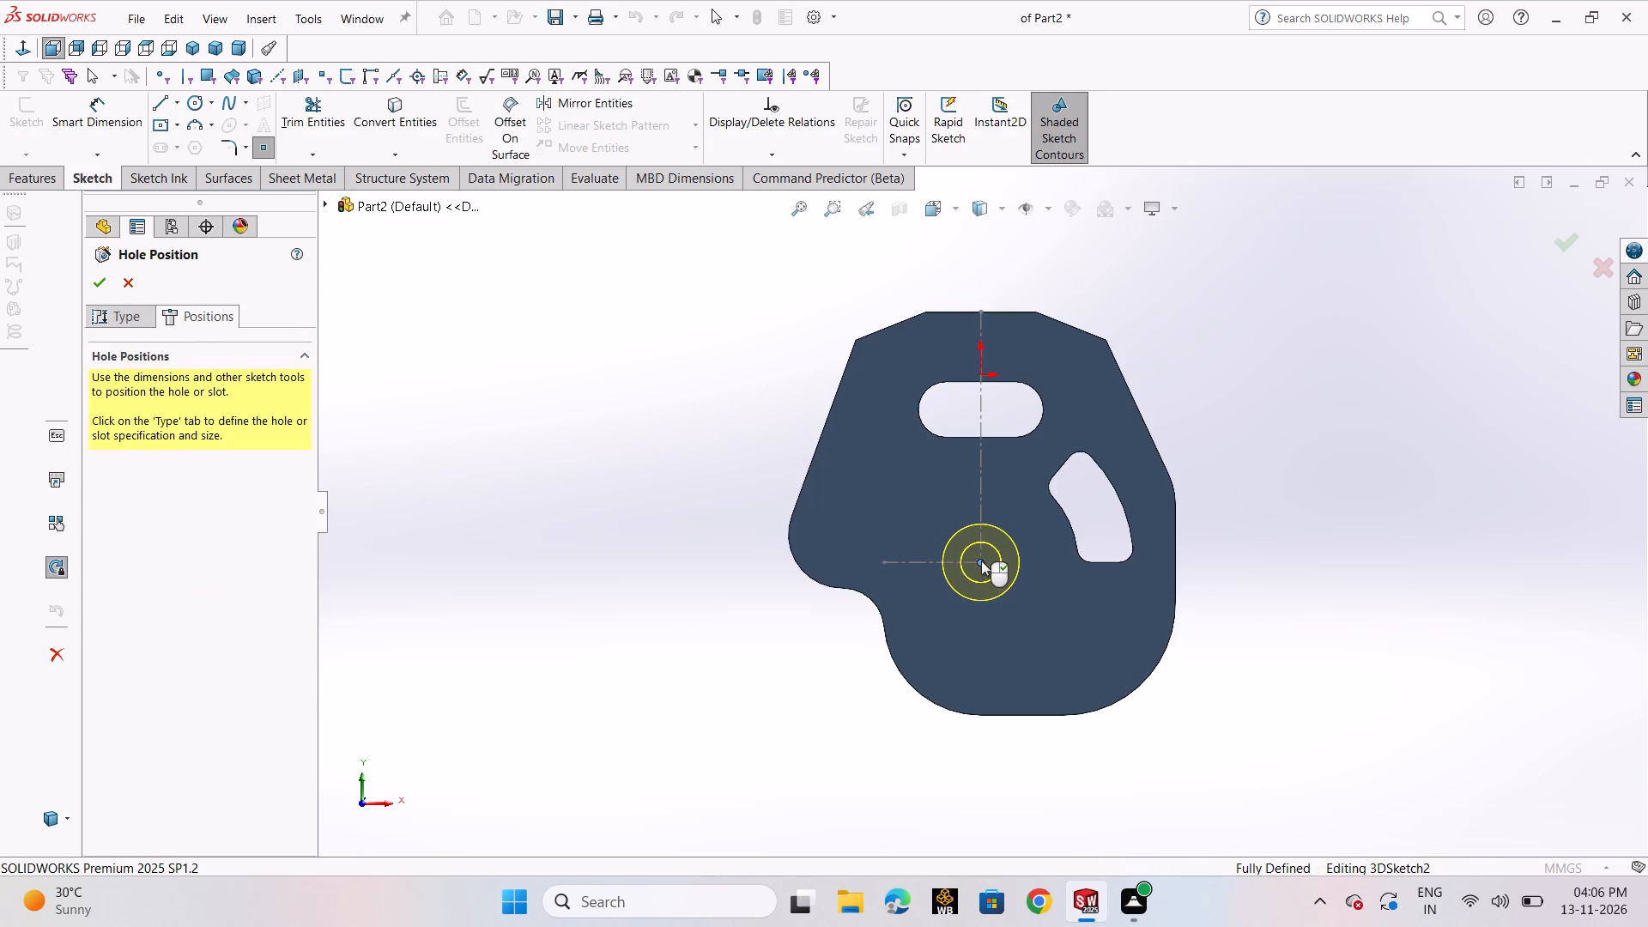
right_click(981, 560)
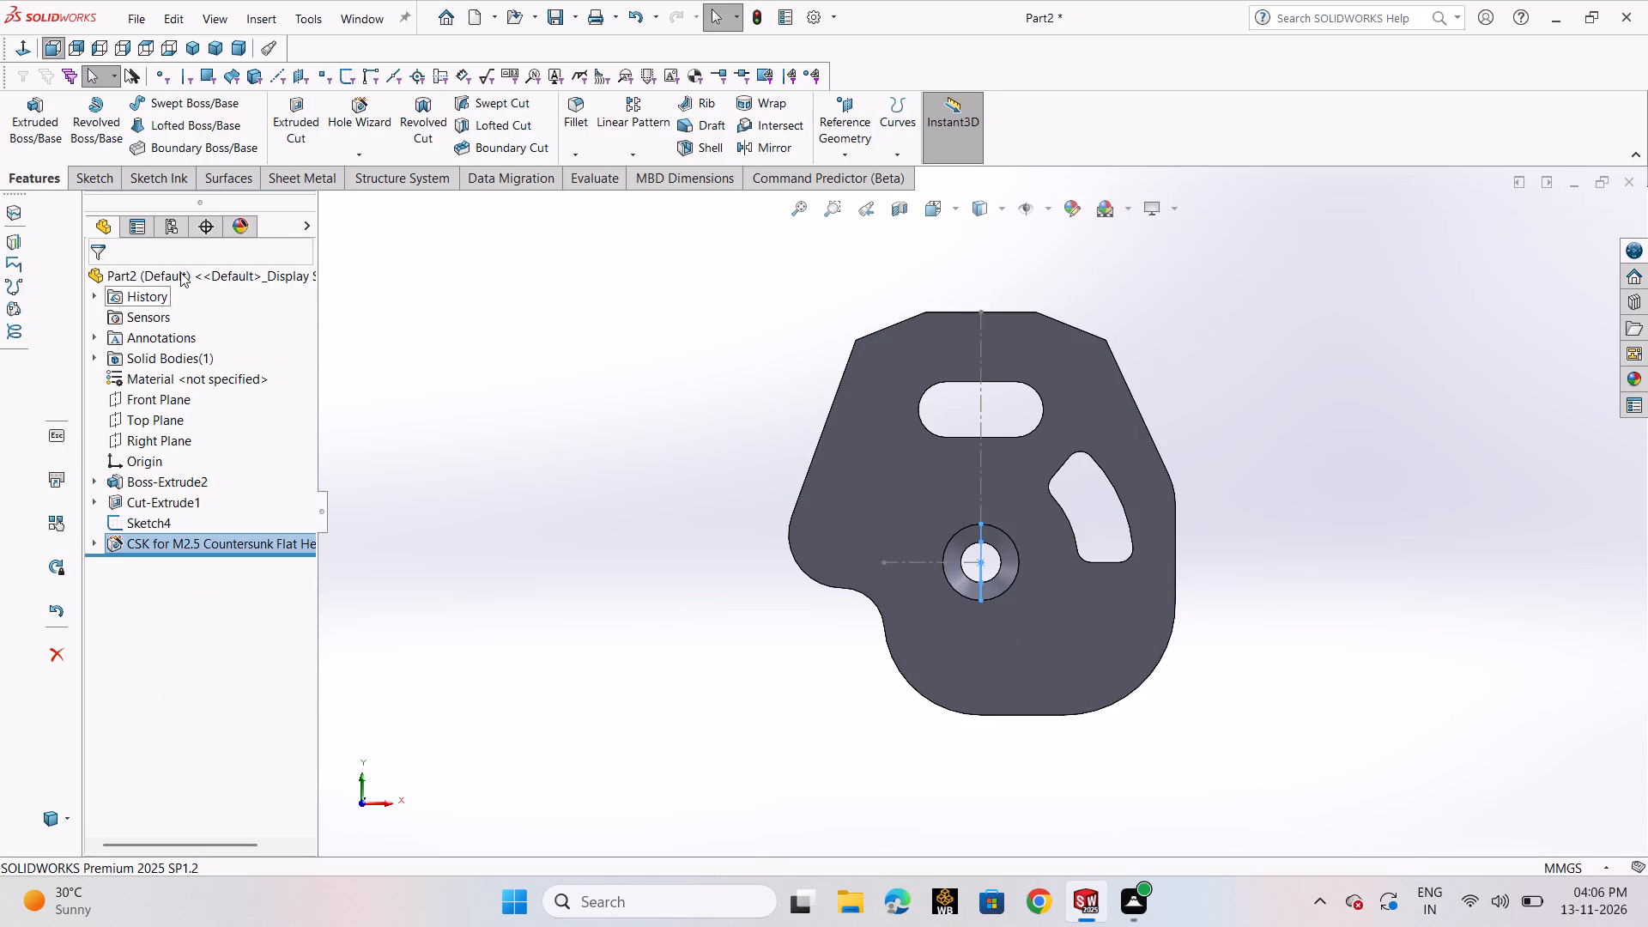
Turn on Hide All Types and open a new sketch on the plate's front face.
left_click(1033, 216)
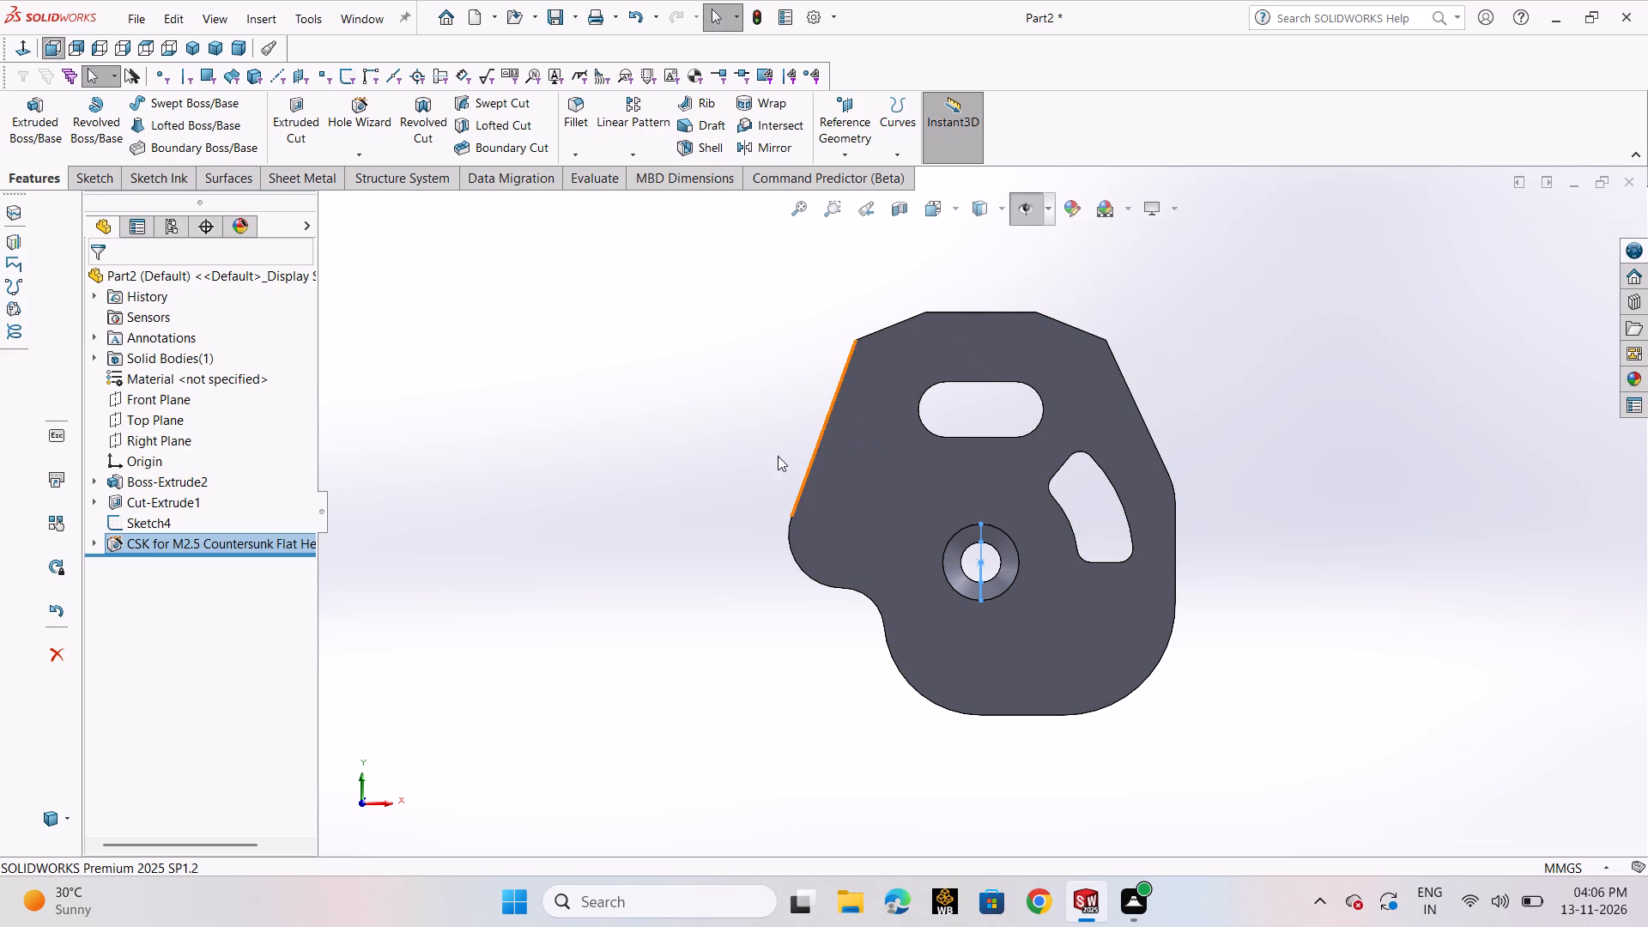
left_click(742, 467)
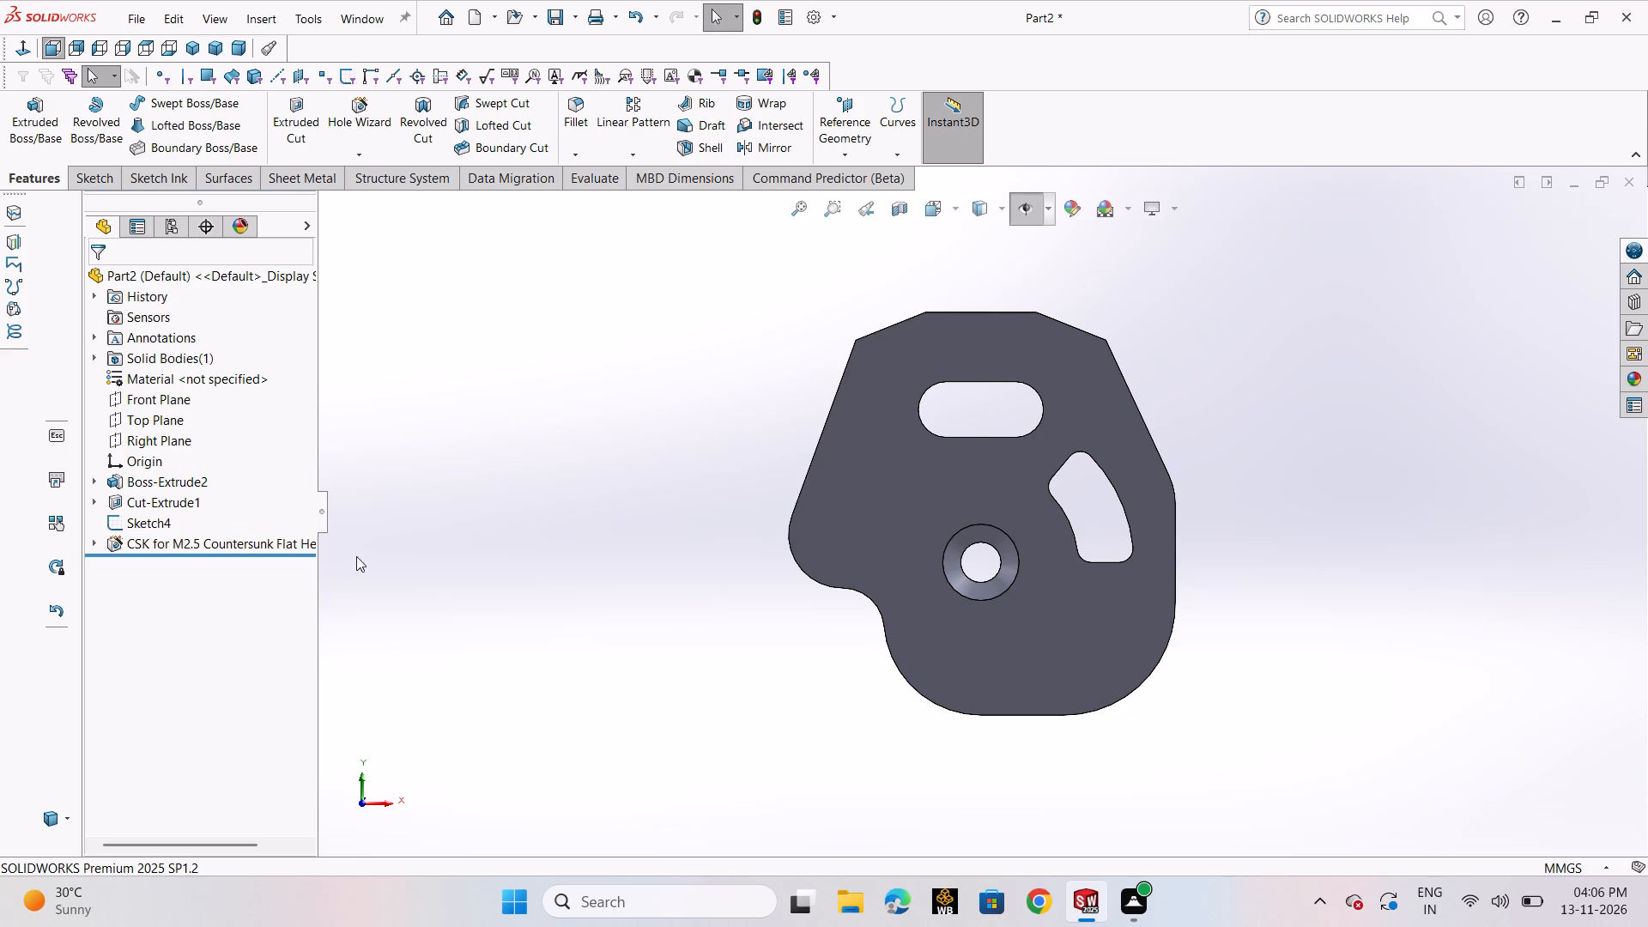
left_click(840, 512)
left_click(930, 460)
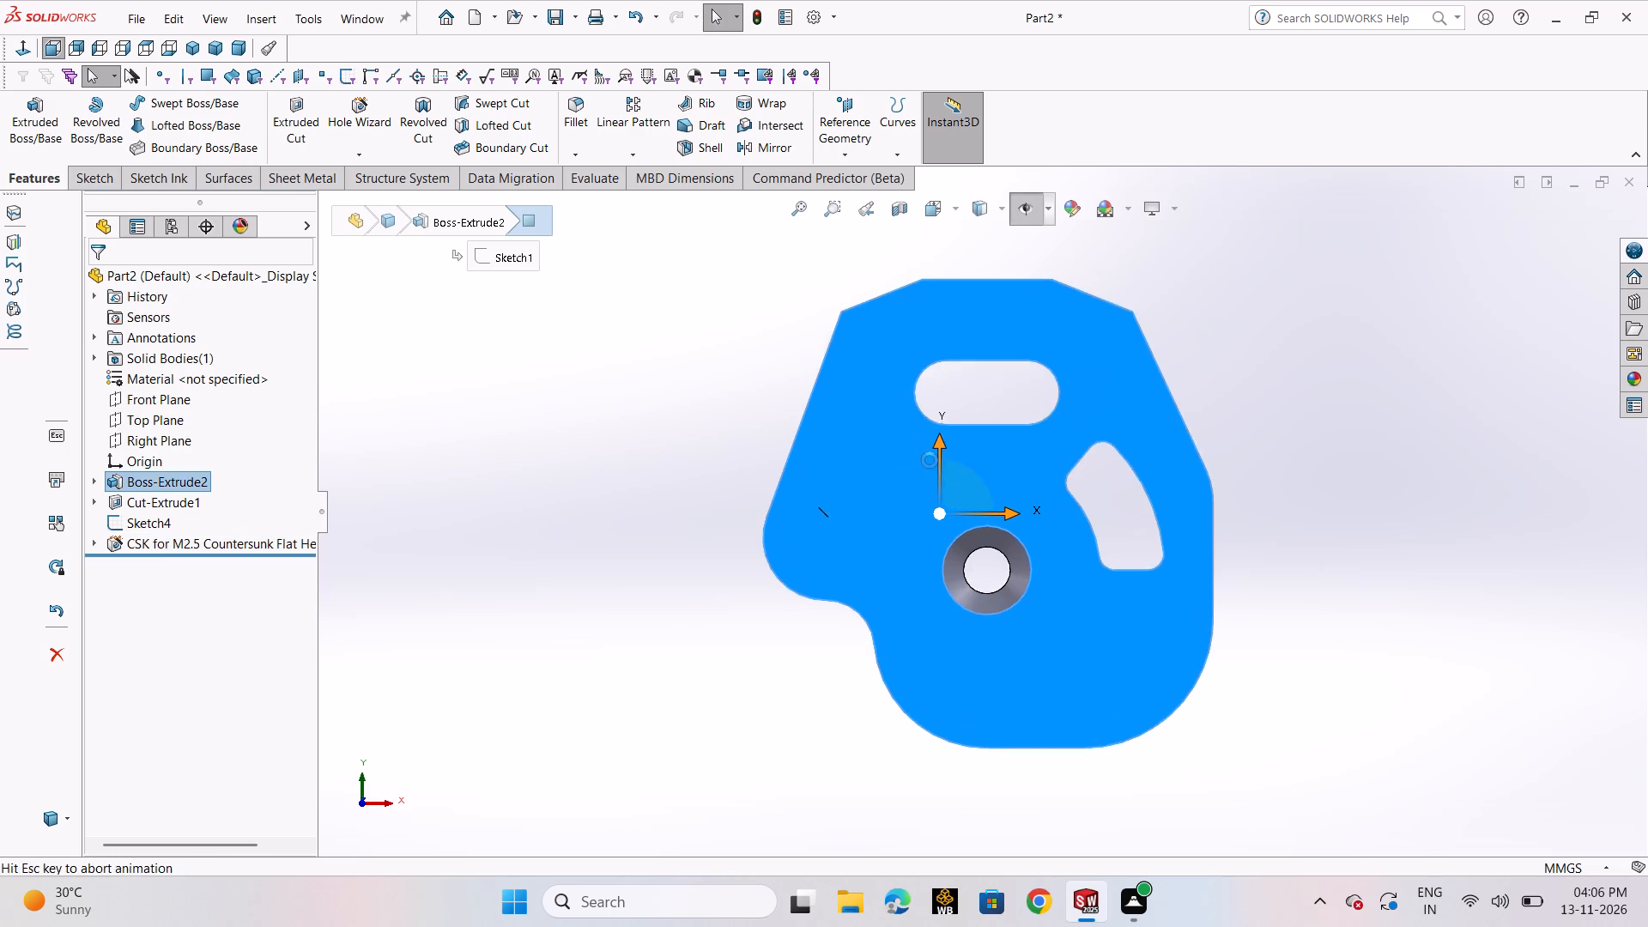
left_click(548, 621)
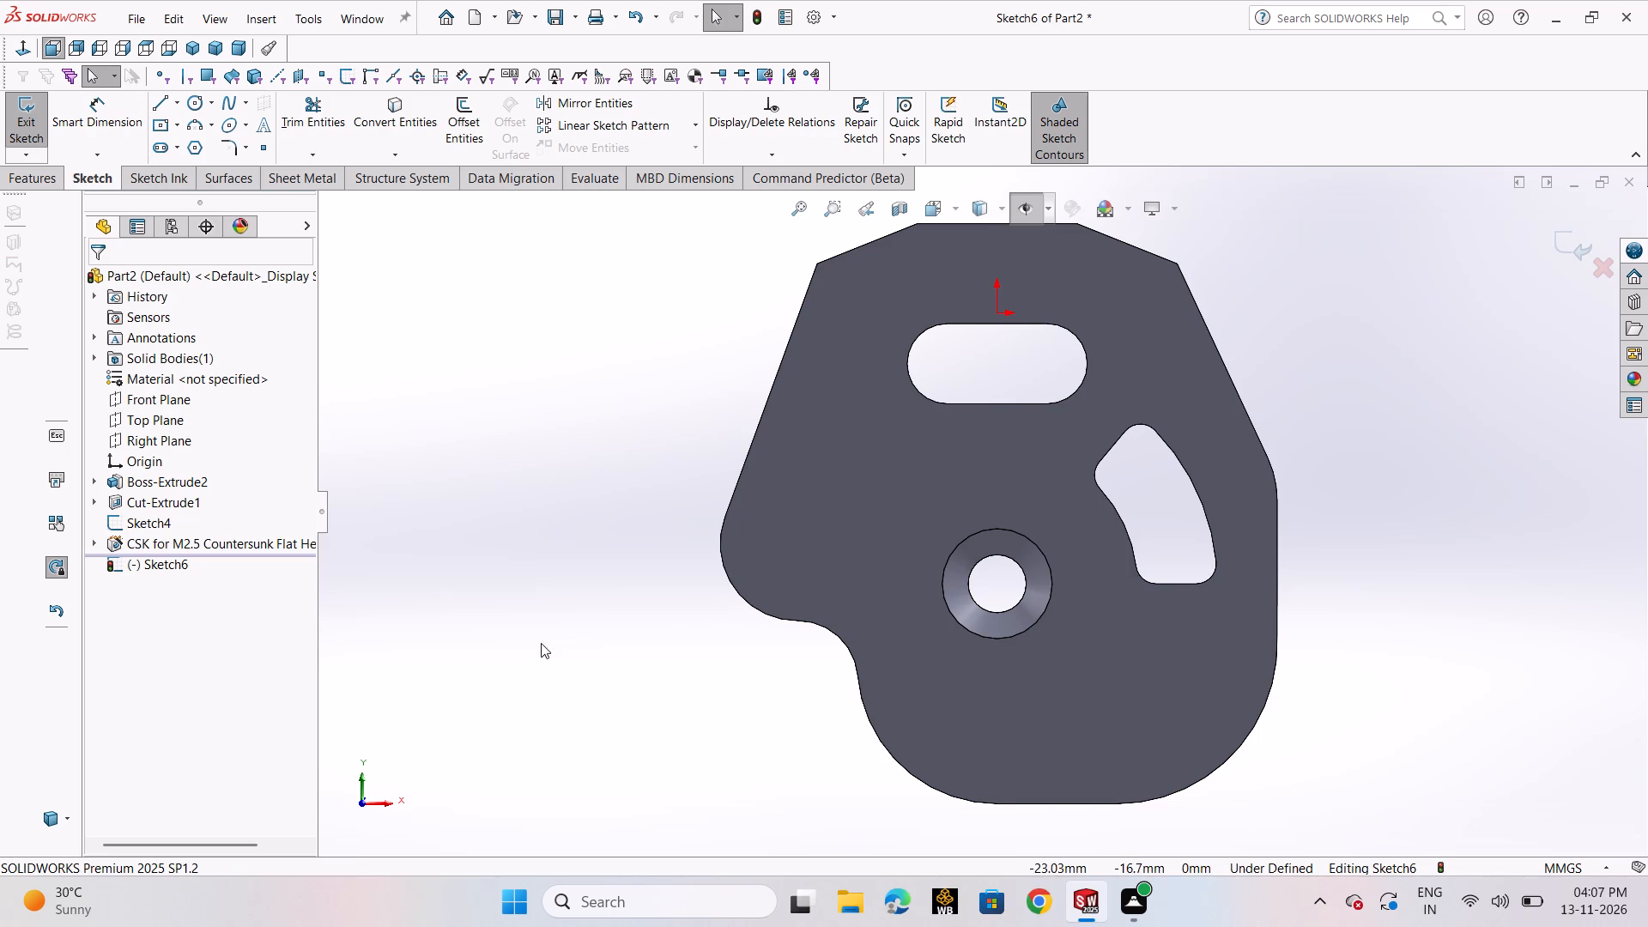
Sketch a 7 mm horizontal centerline leftward from the countersunk hole's centre, and a vertical one about 6.3 mm upward from its end.
left_click(176, 103)
left_click(199, 147)
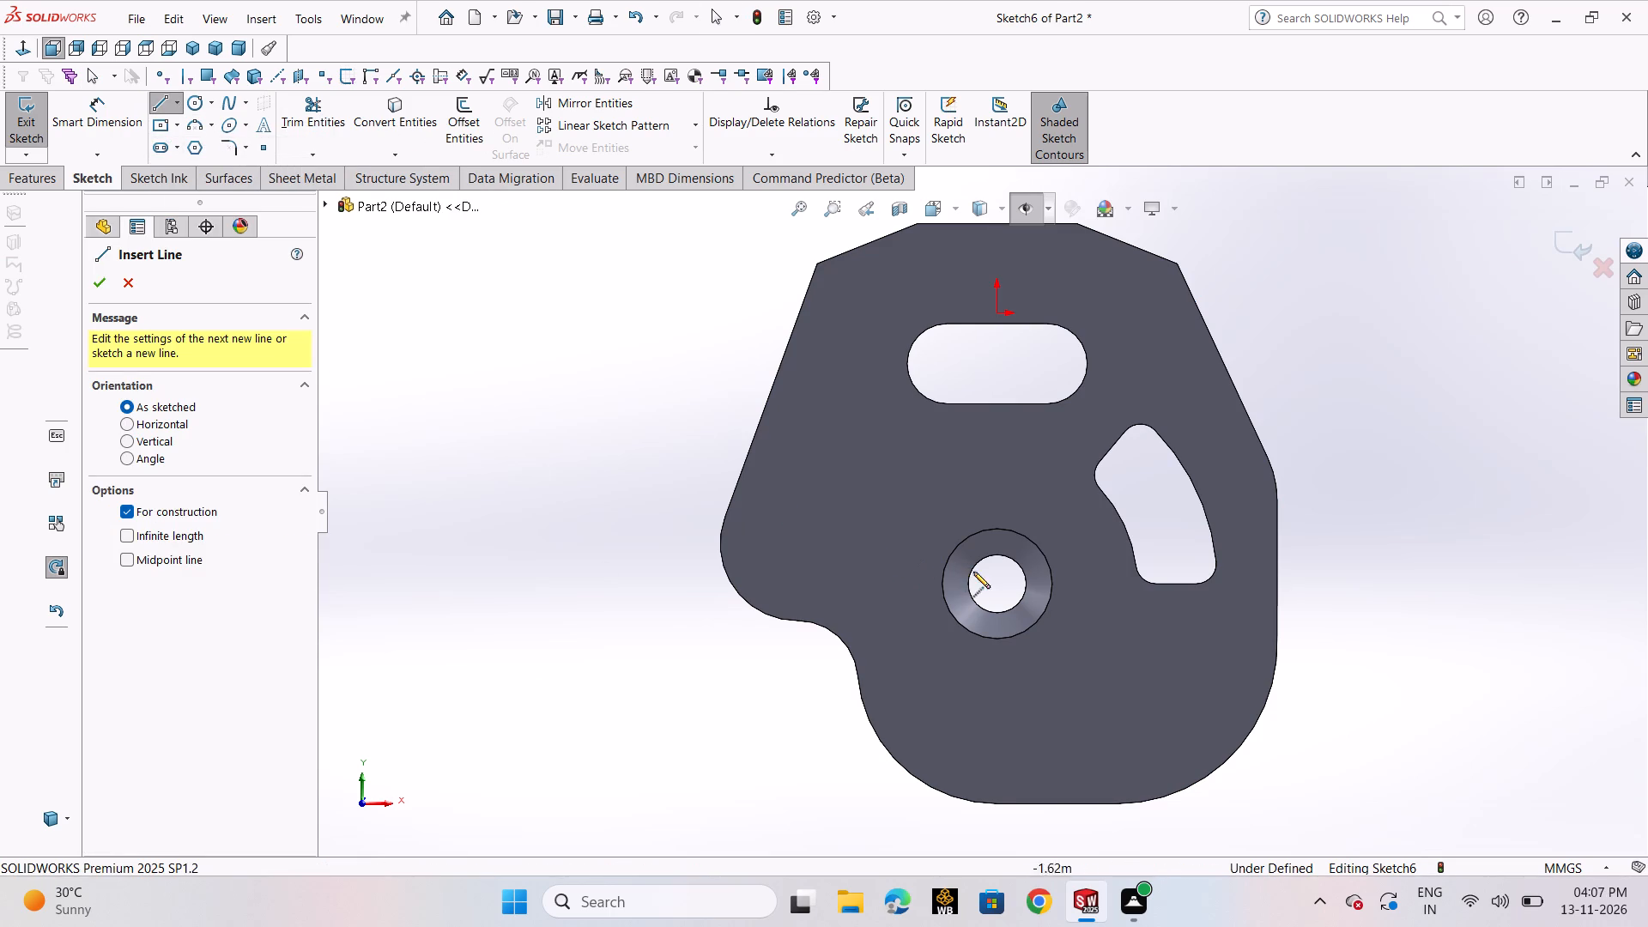
left_click(997, 586)
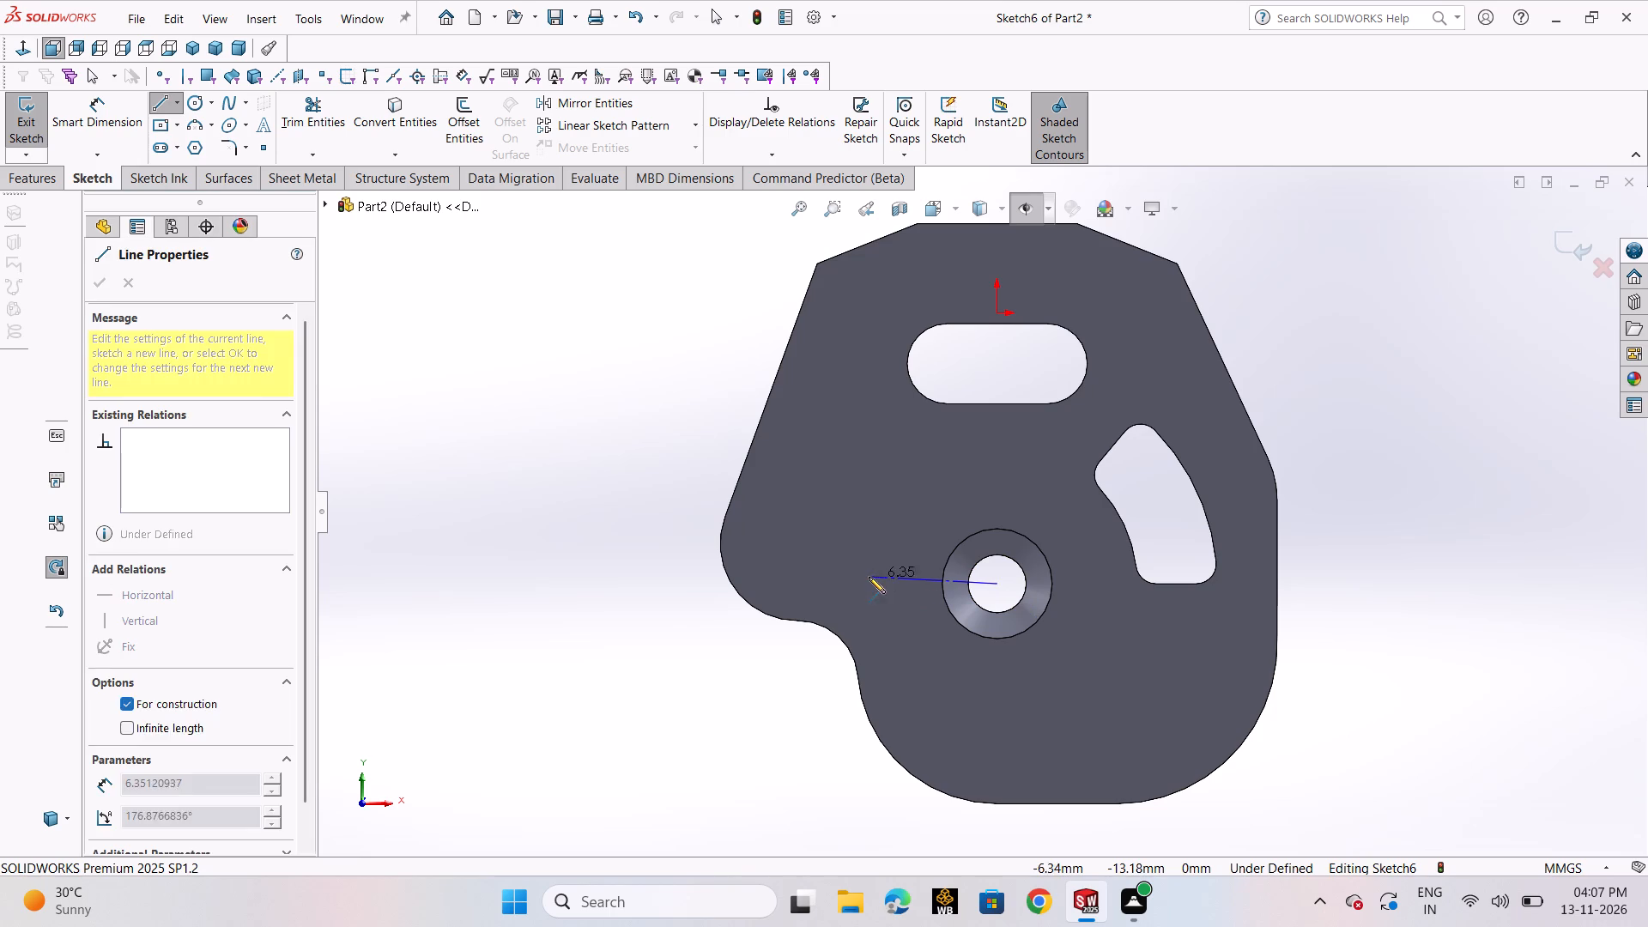
left_click(869, 585)
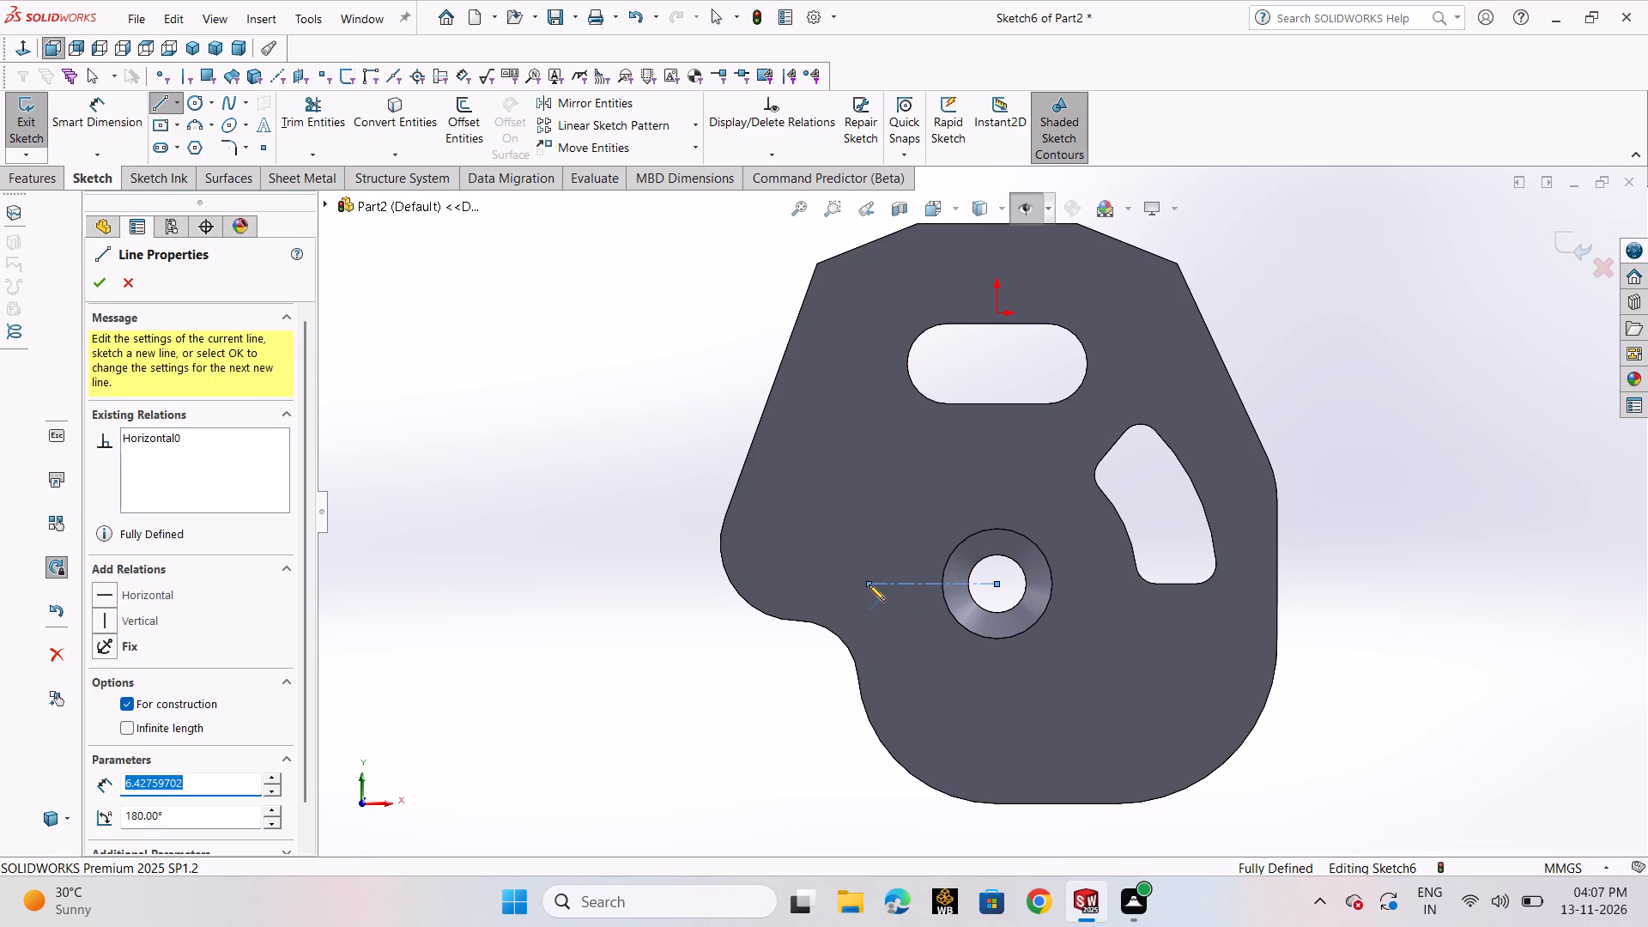
key("7")
key("Return")
left_click(857, 457)
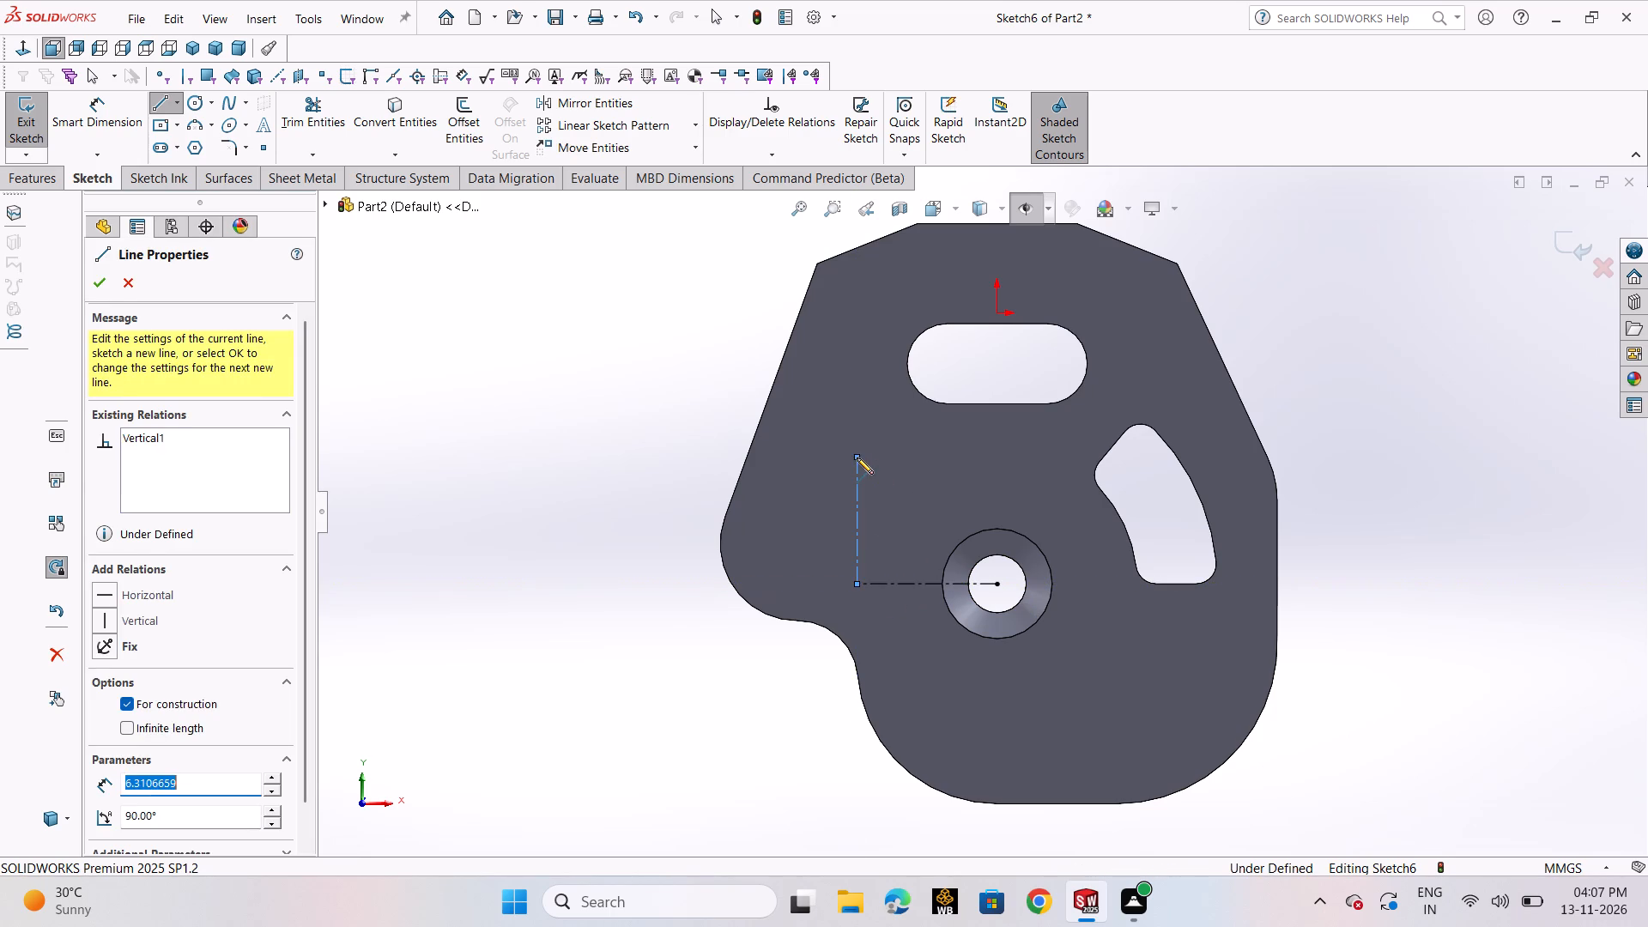
key("6")
key("Return")
right_click(787, 523)
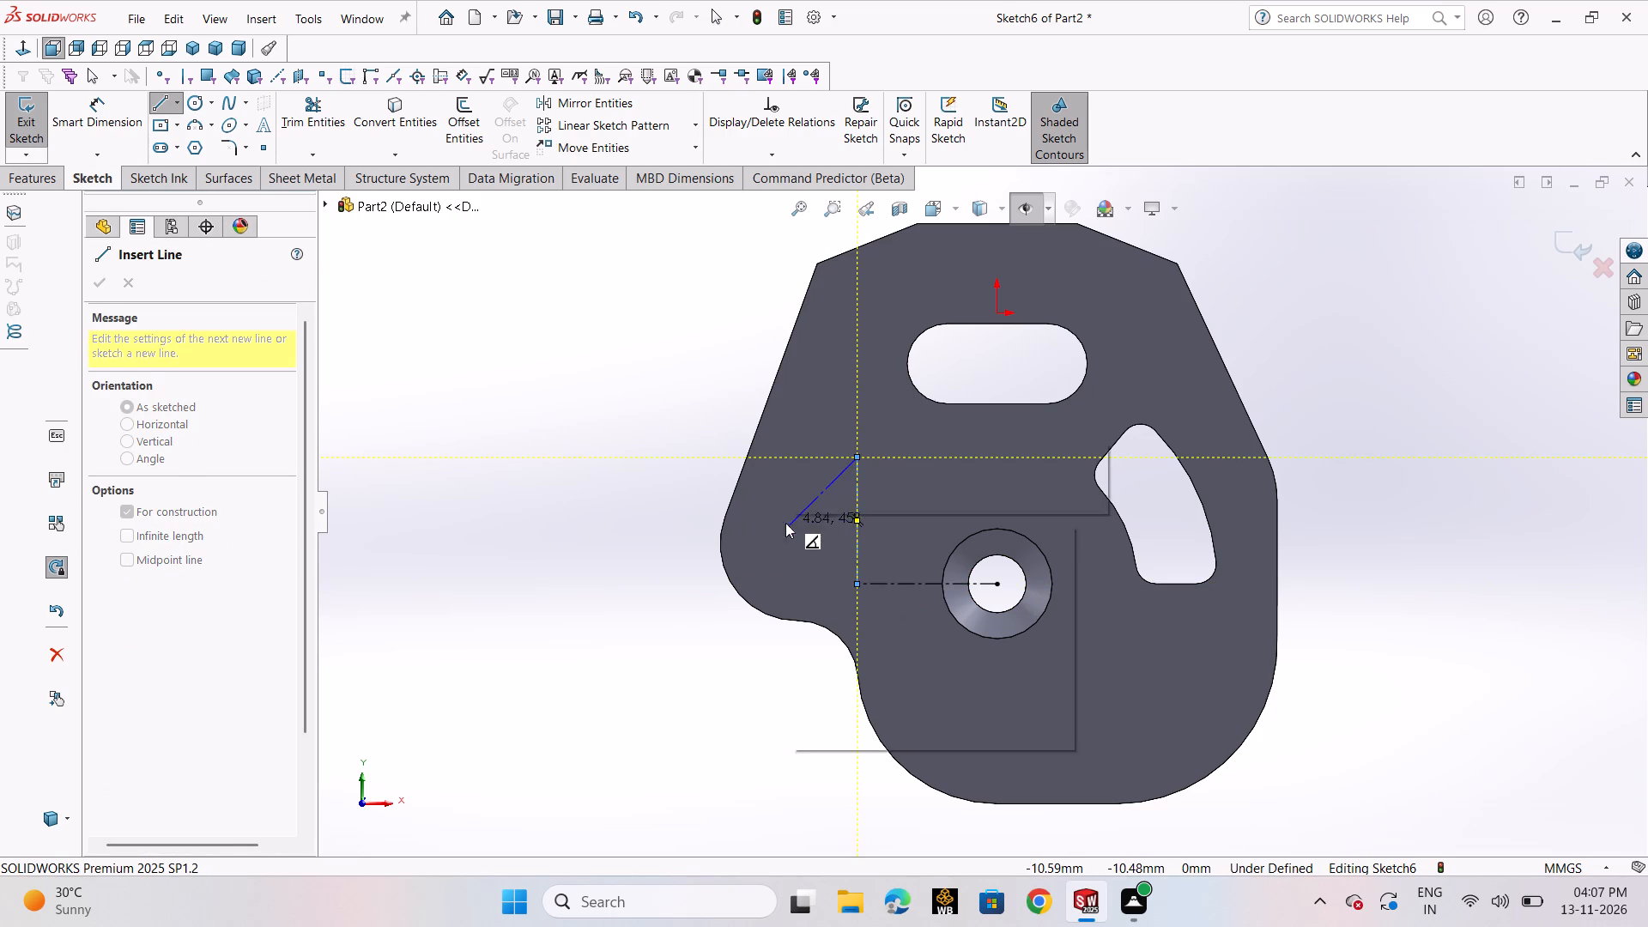
left_click(808, 531)
Dimension the horizontal centerline at 7 mm and the vertical centerline at 6 mm.
left_click(106, 135)
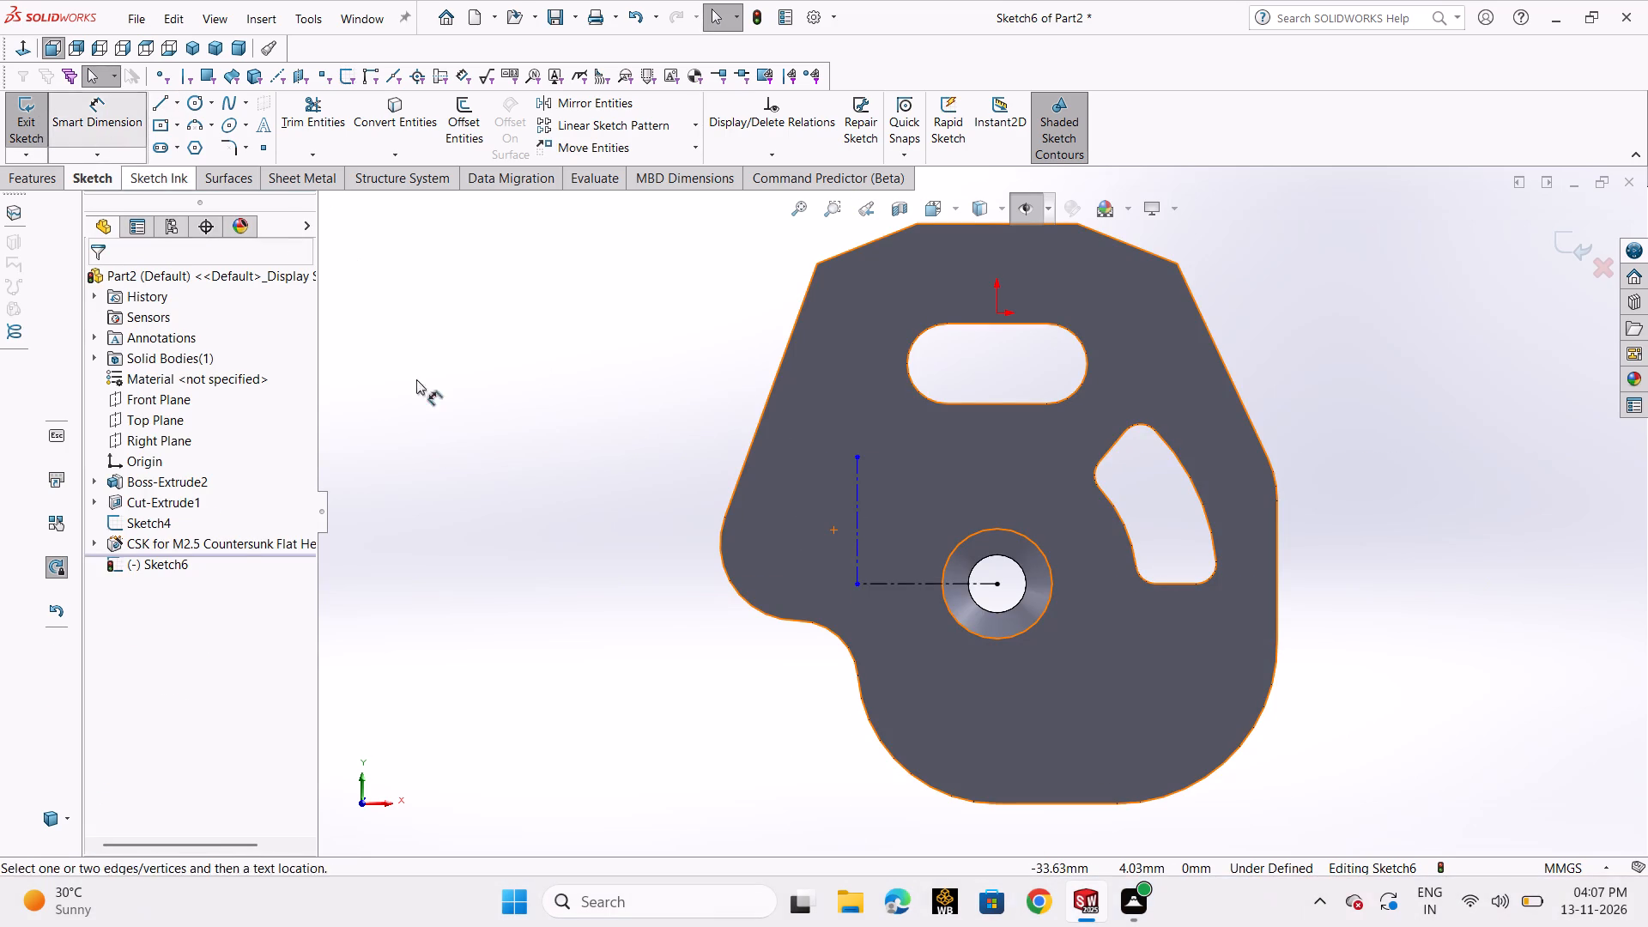
left_click(912, 585)
left_click(822, 751)
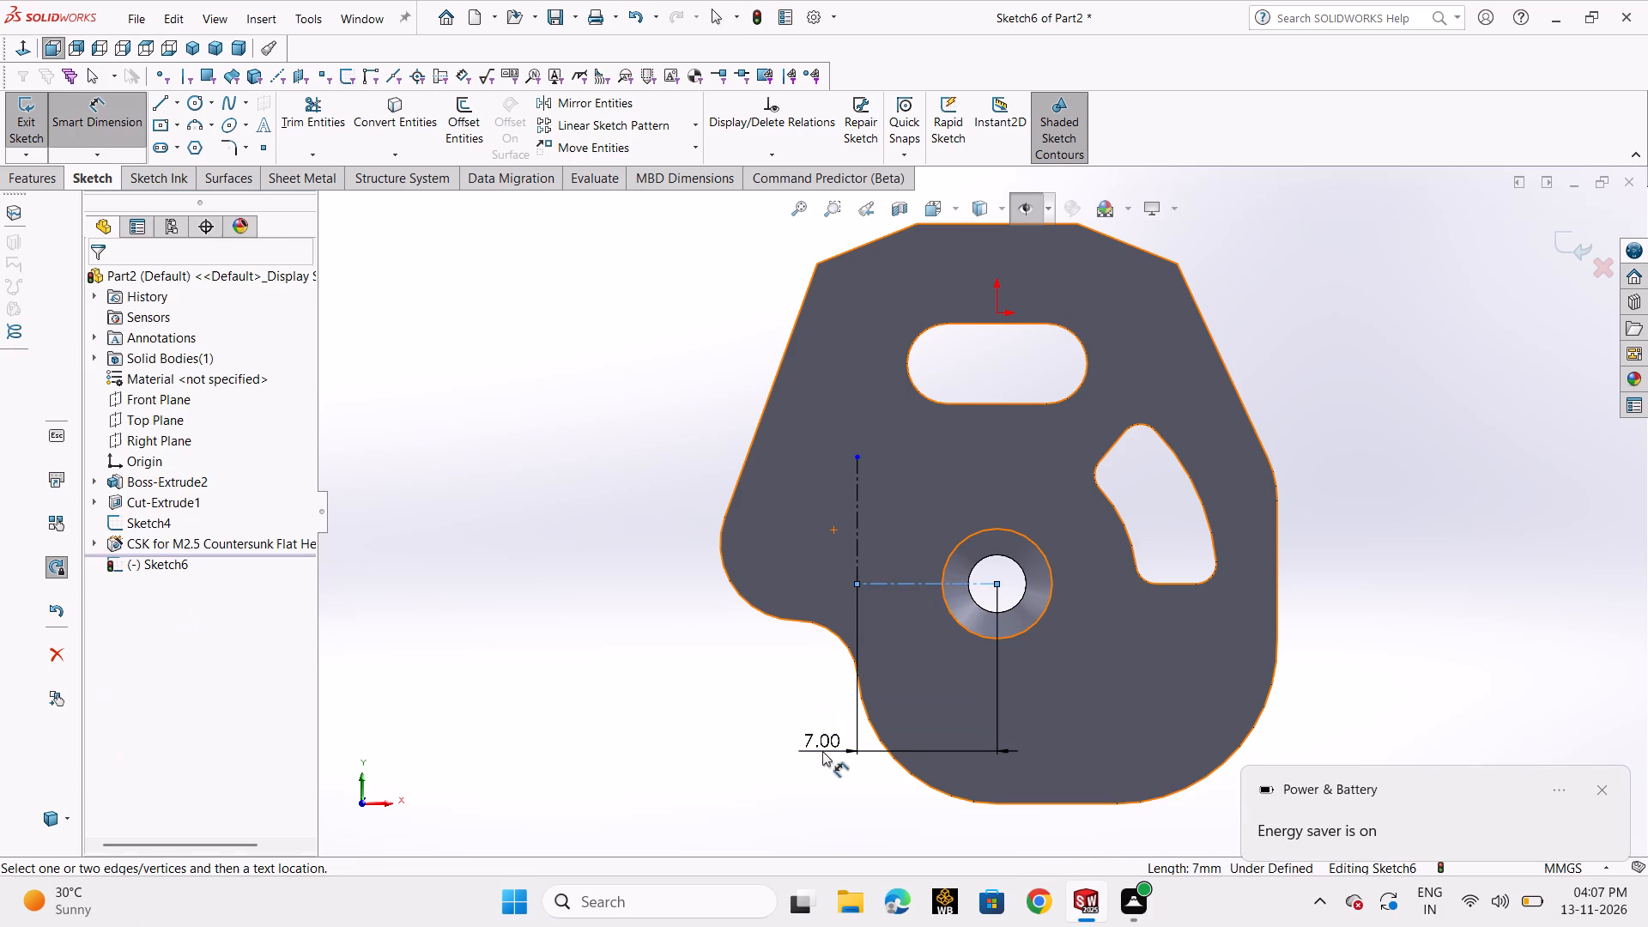
left_click(749, 718)
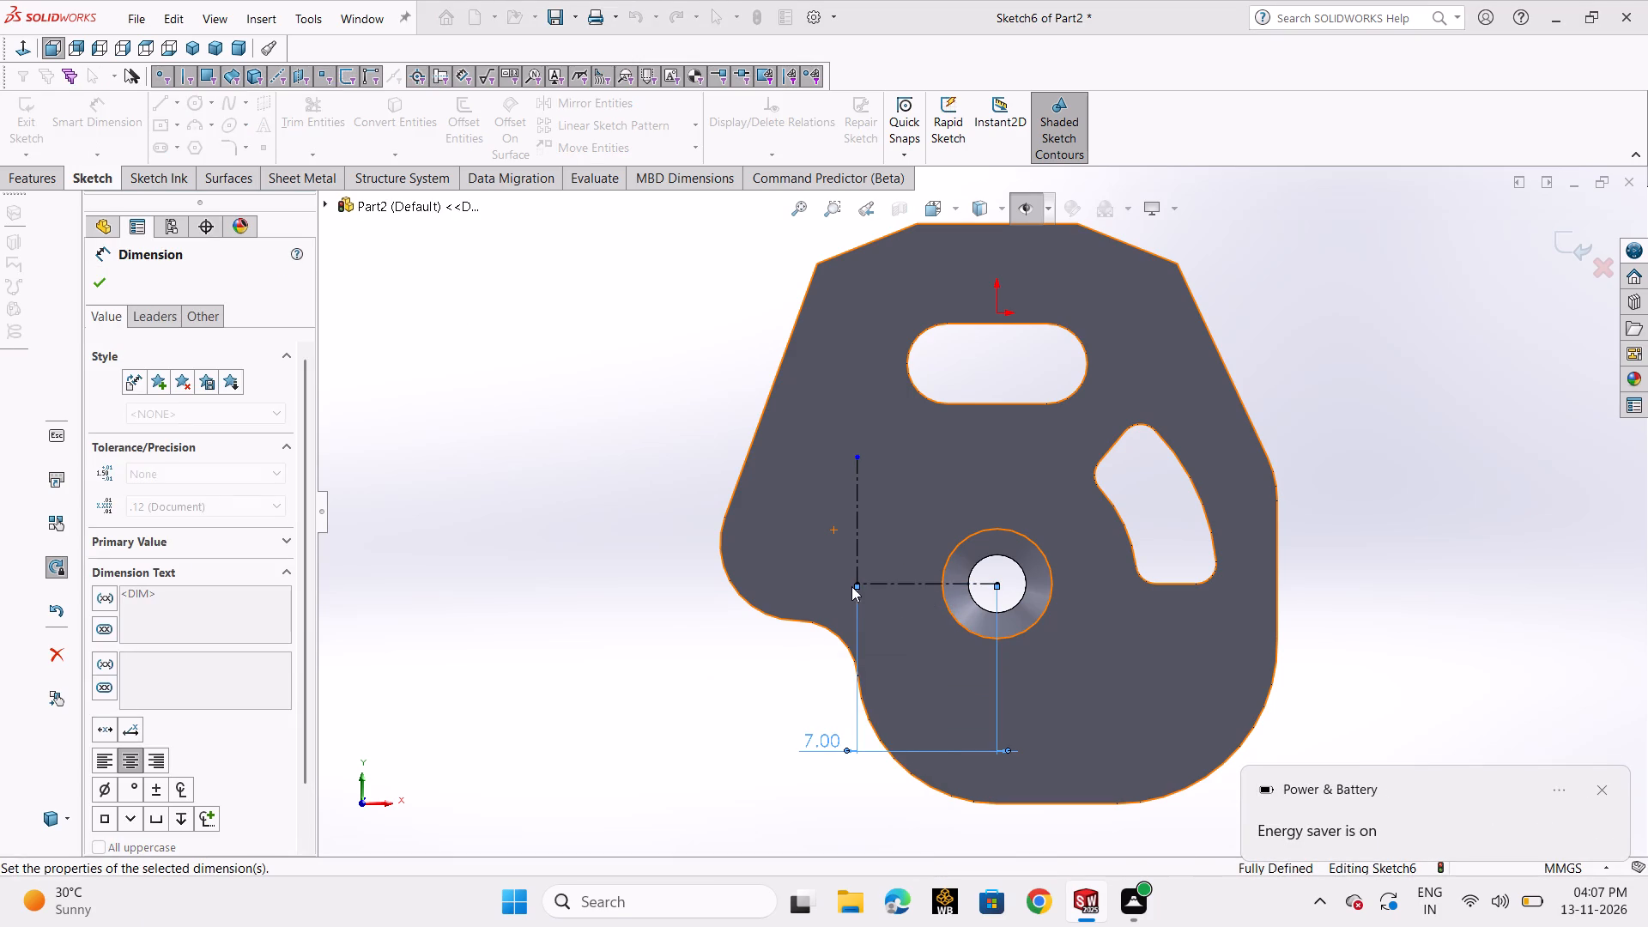
left_click(857, 542)
left_click(624, 536)
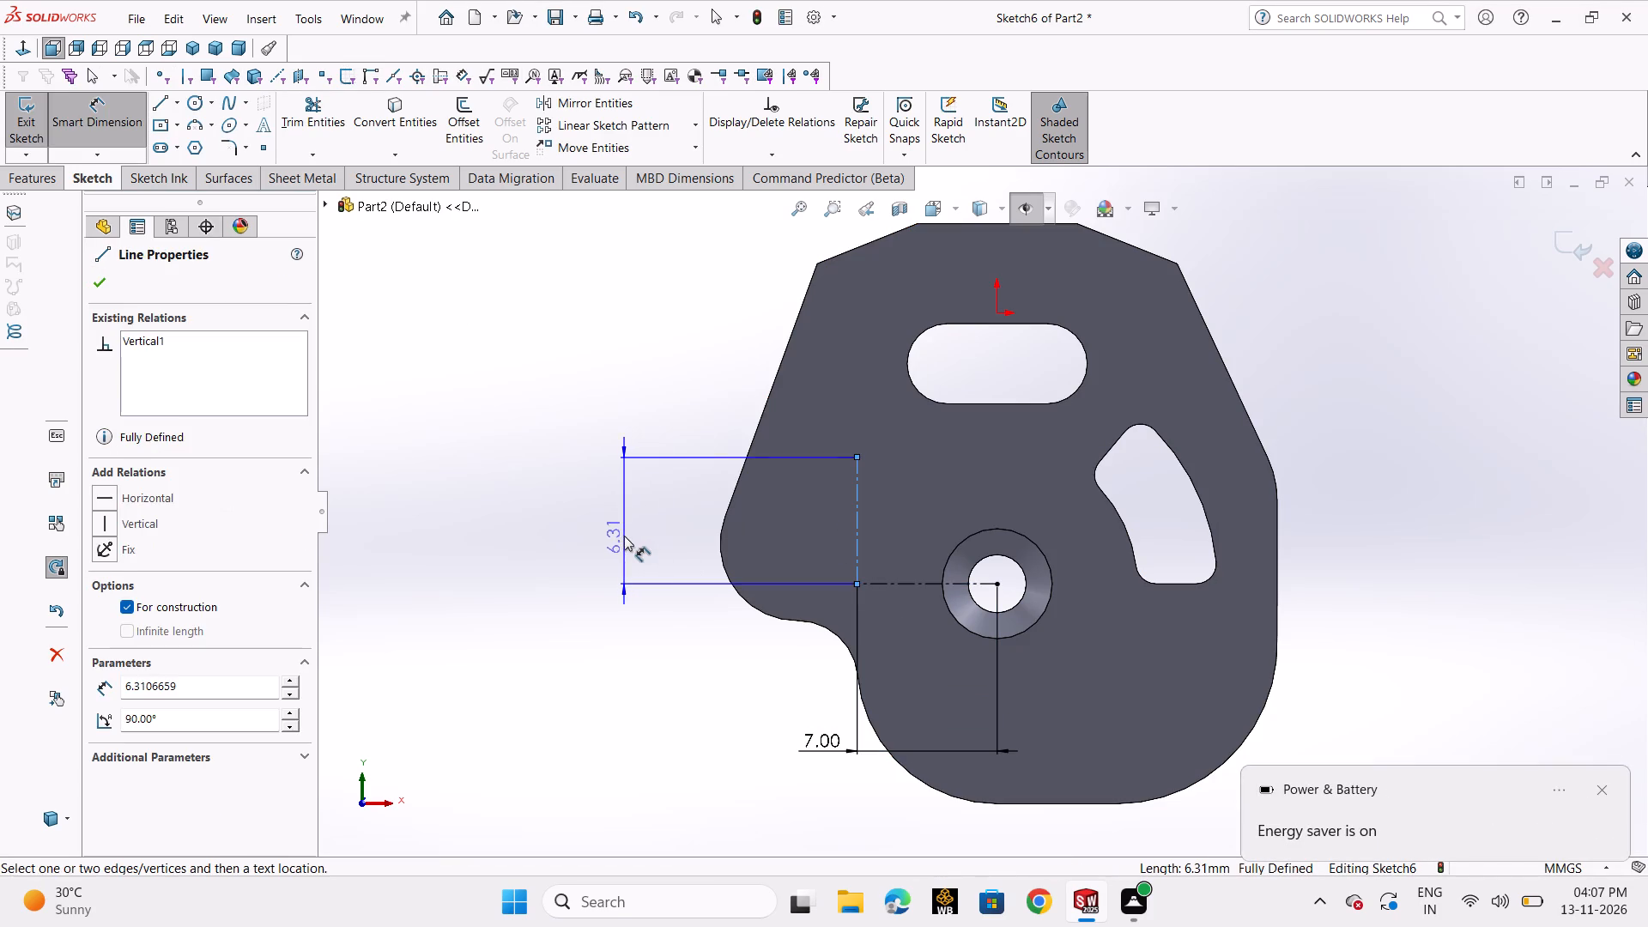
key("6")
key("Return")
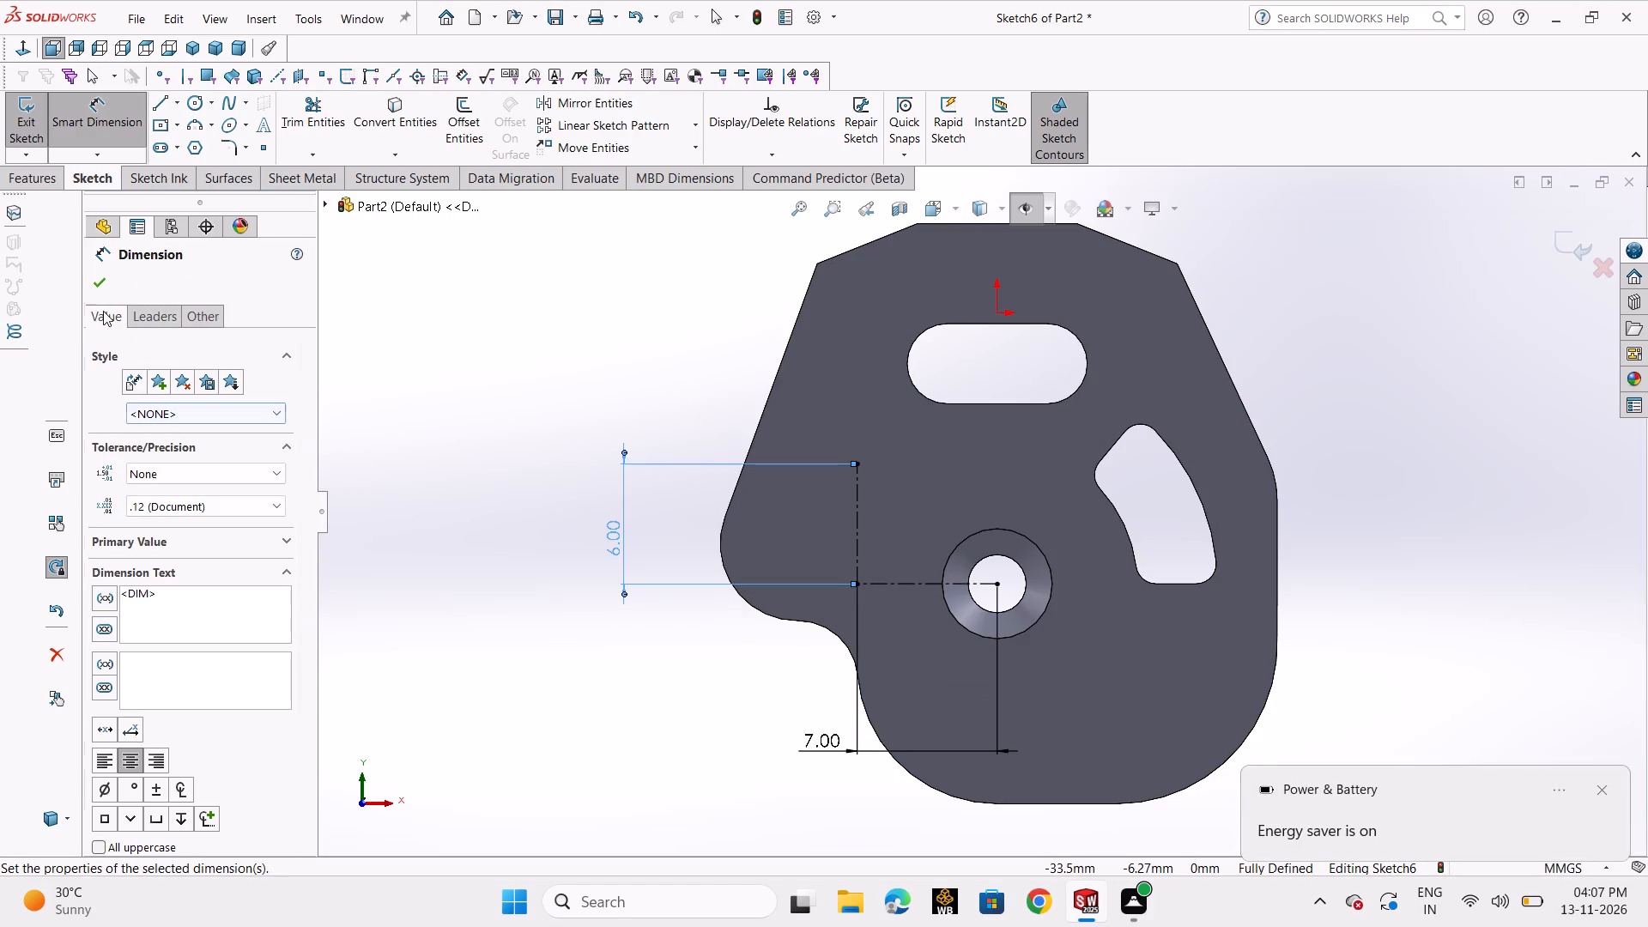
left_click(104, 288)
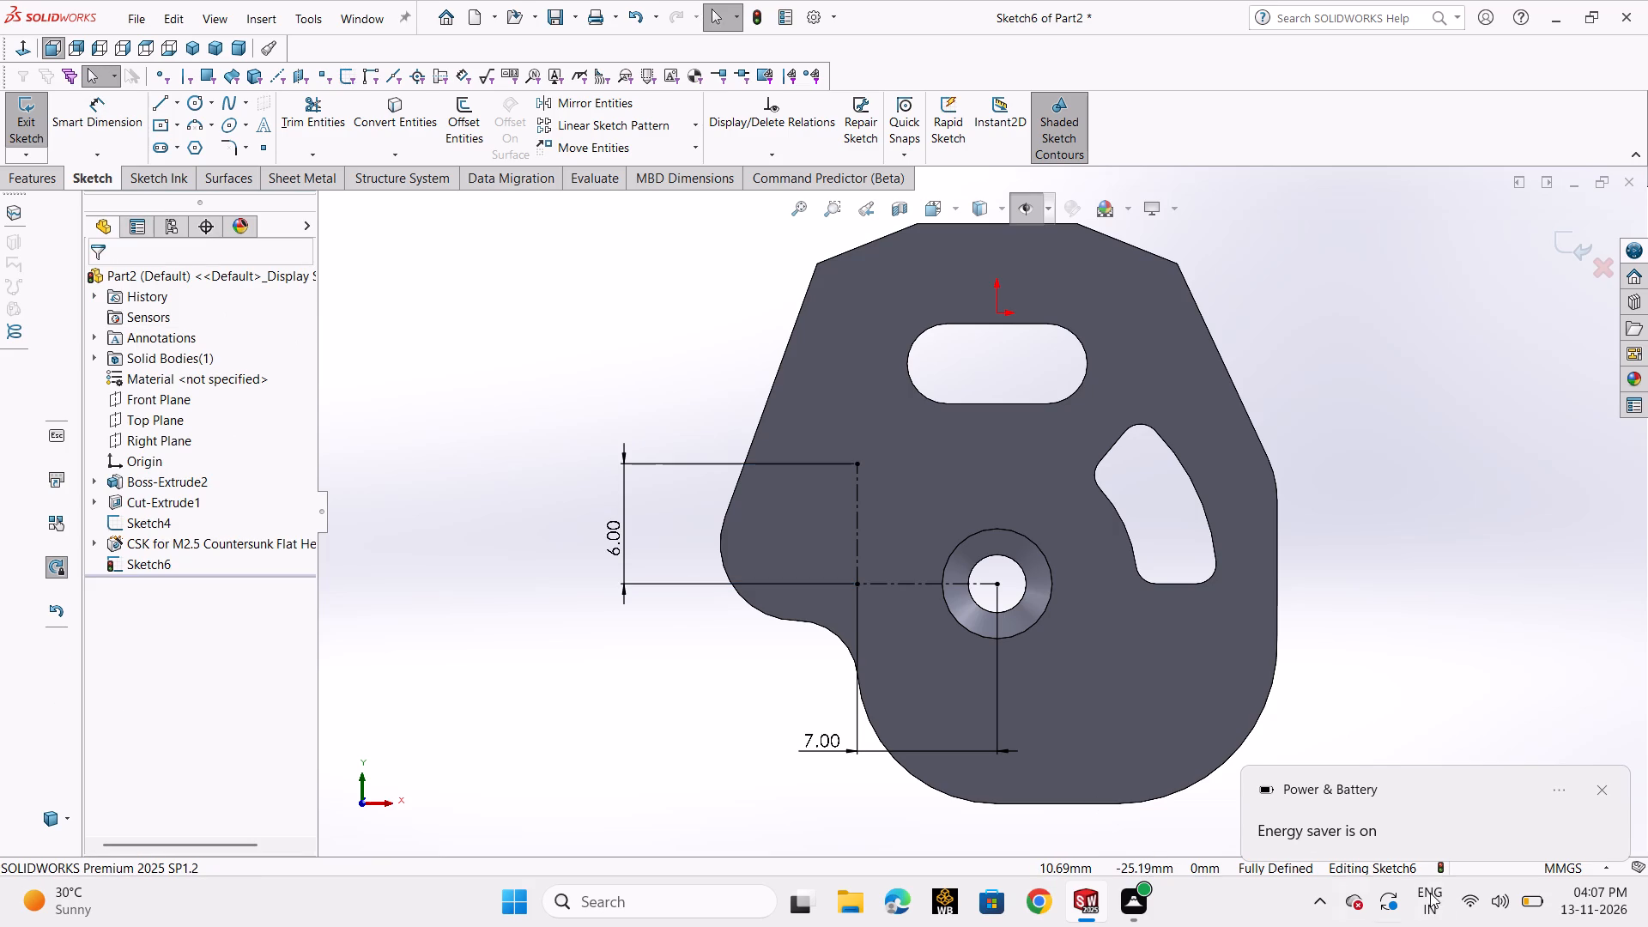
Exit the centerline sketch and turn off Hide All Types to show the centerlines on the plate.
left_click(1596, 790)
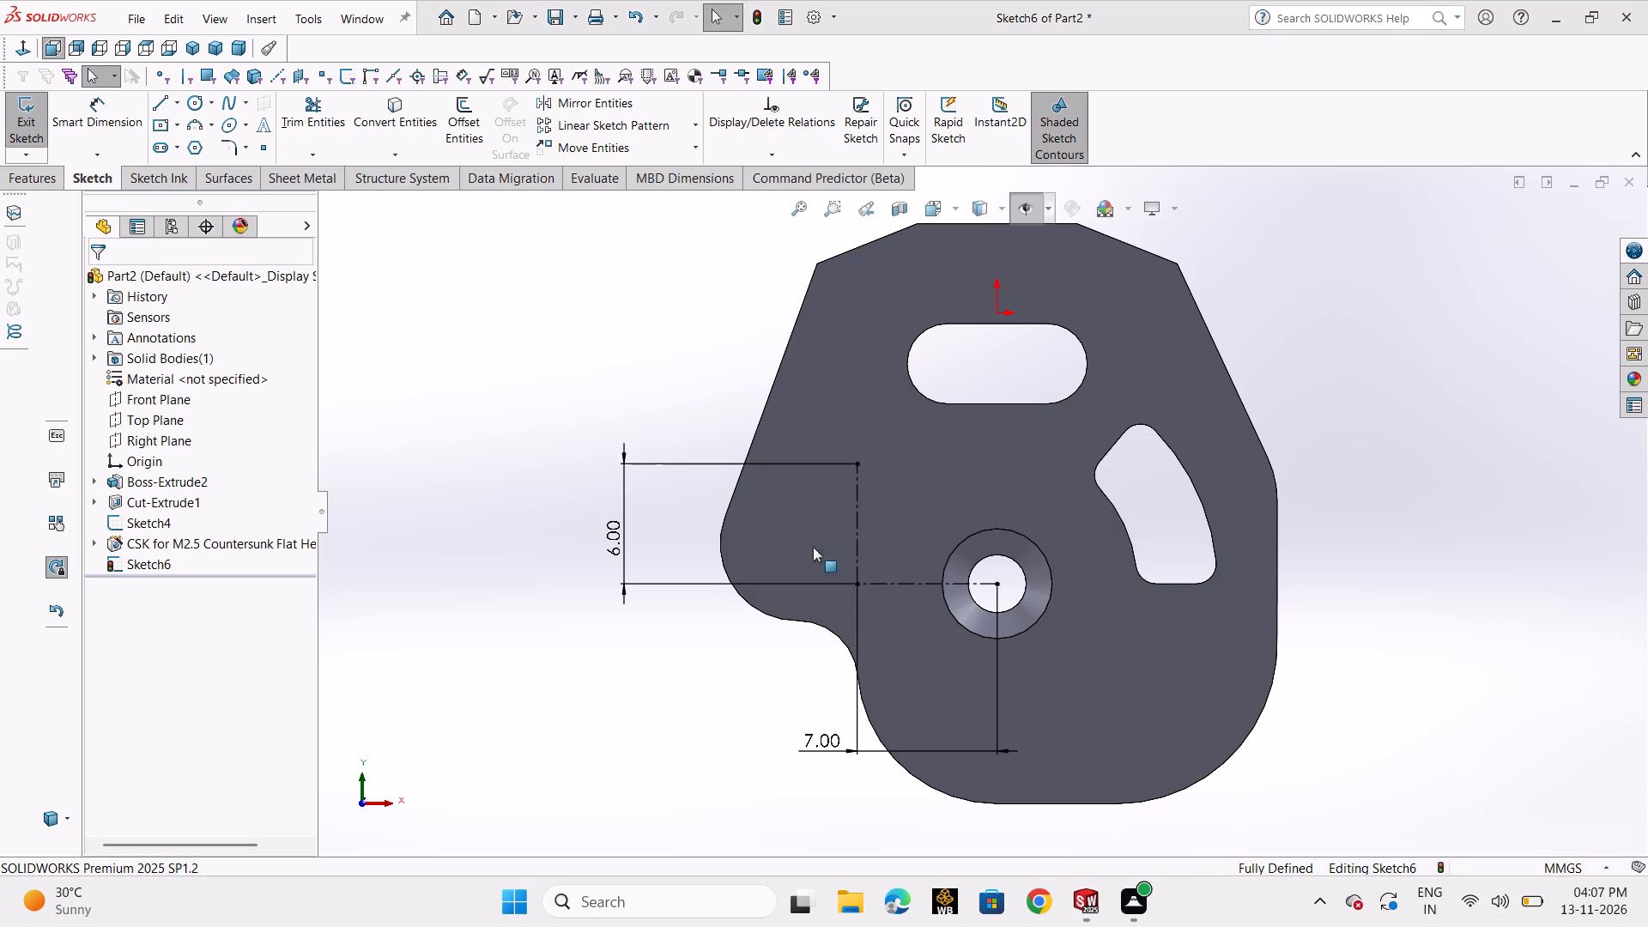
left_click(33, 178)
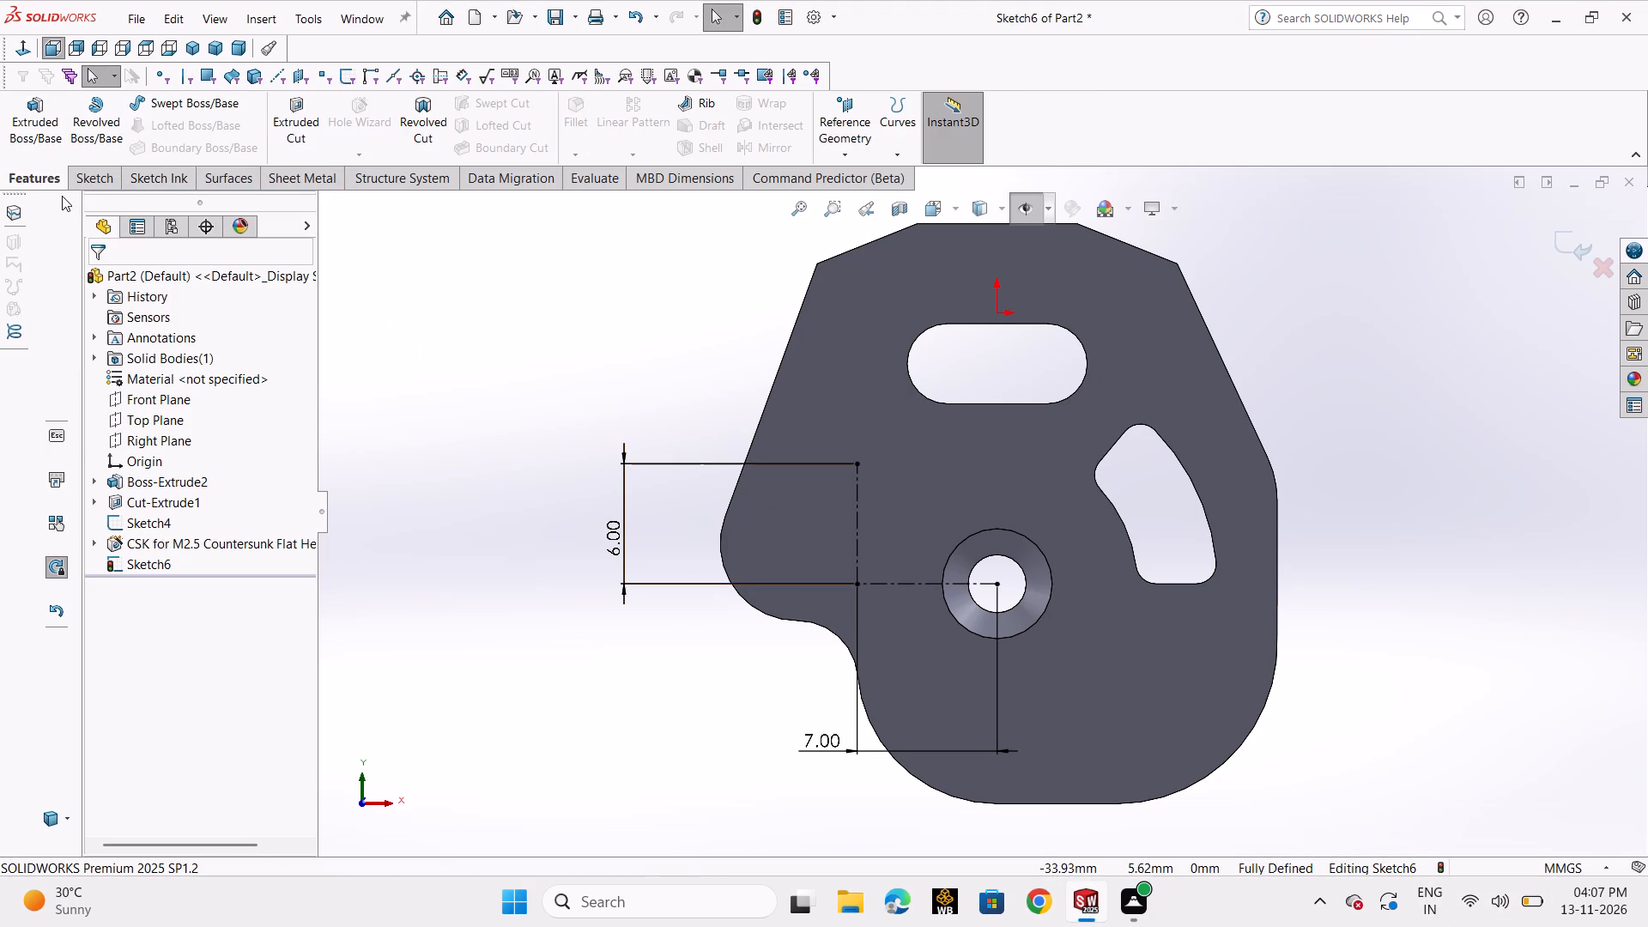
left_click(83, 178)
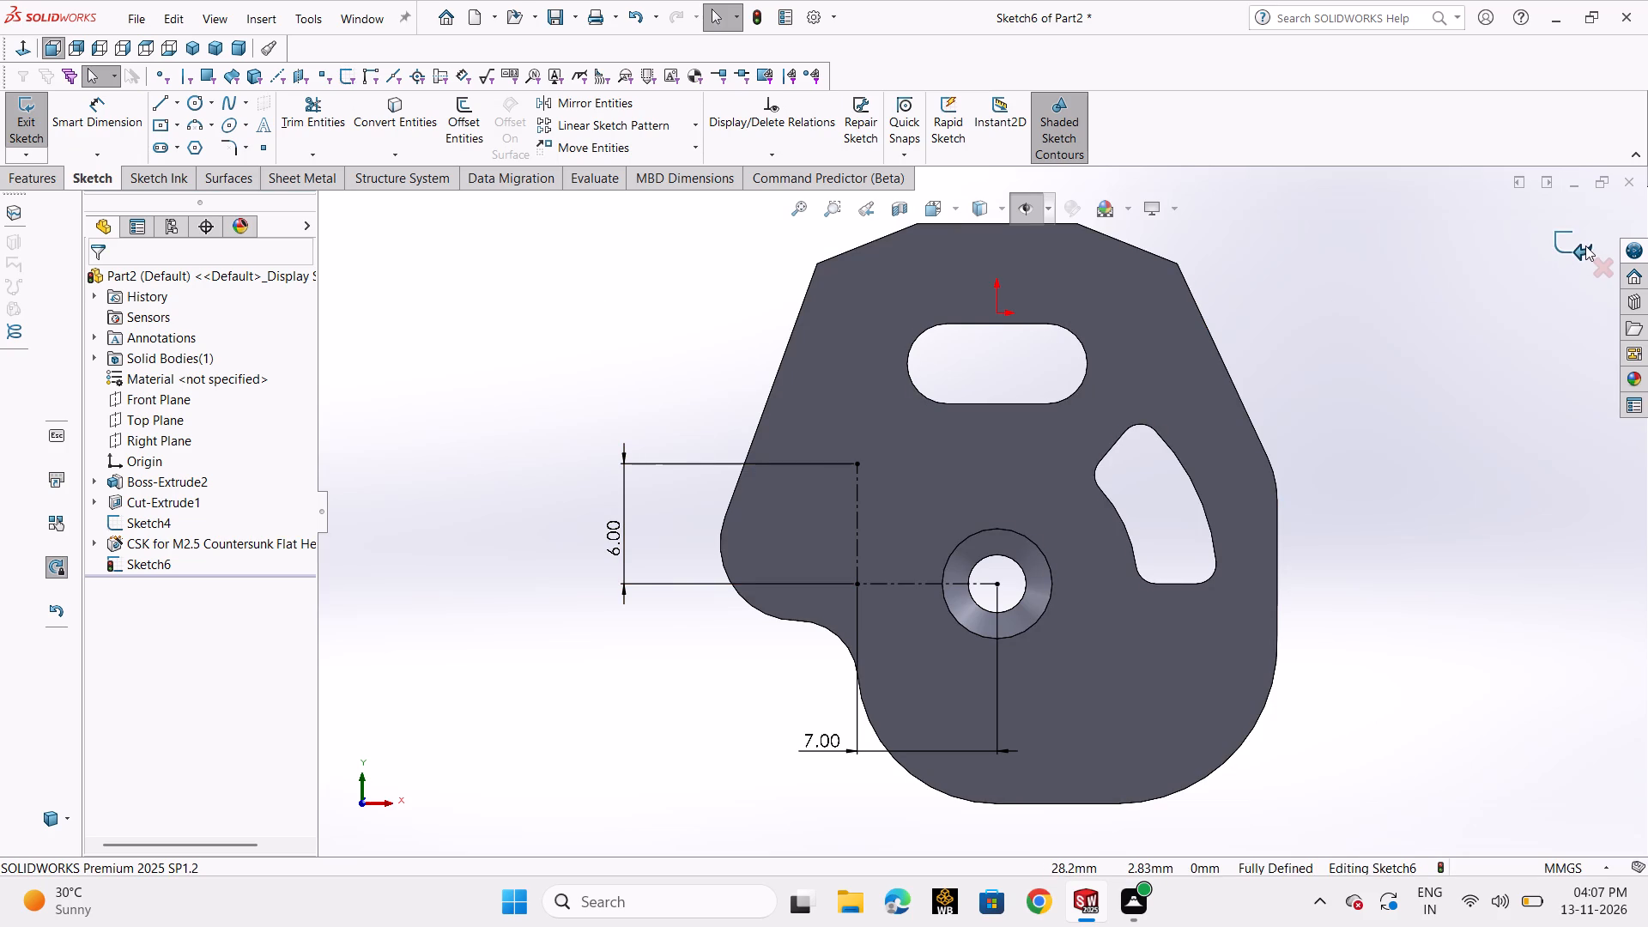
left_click(1566, 245)
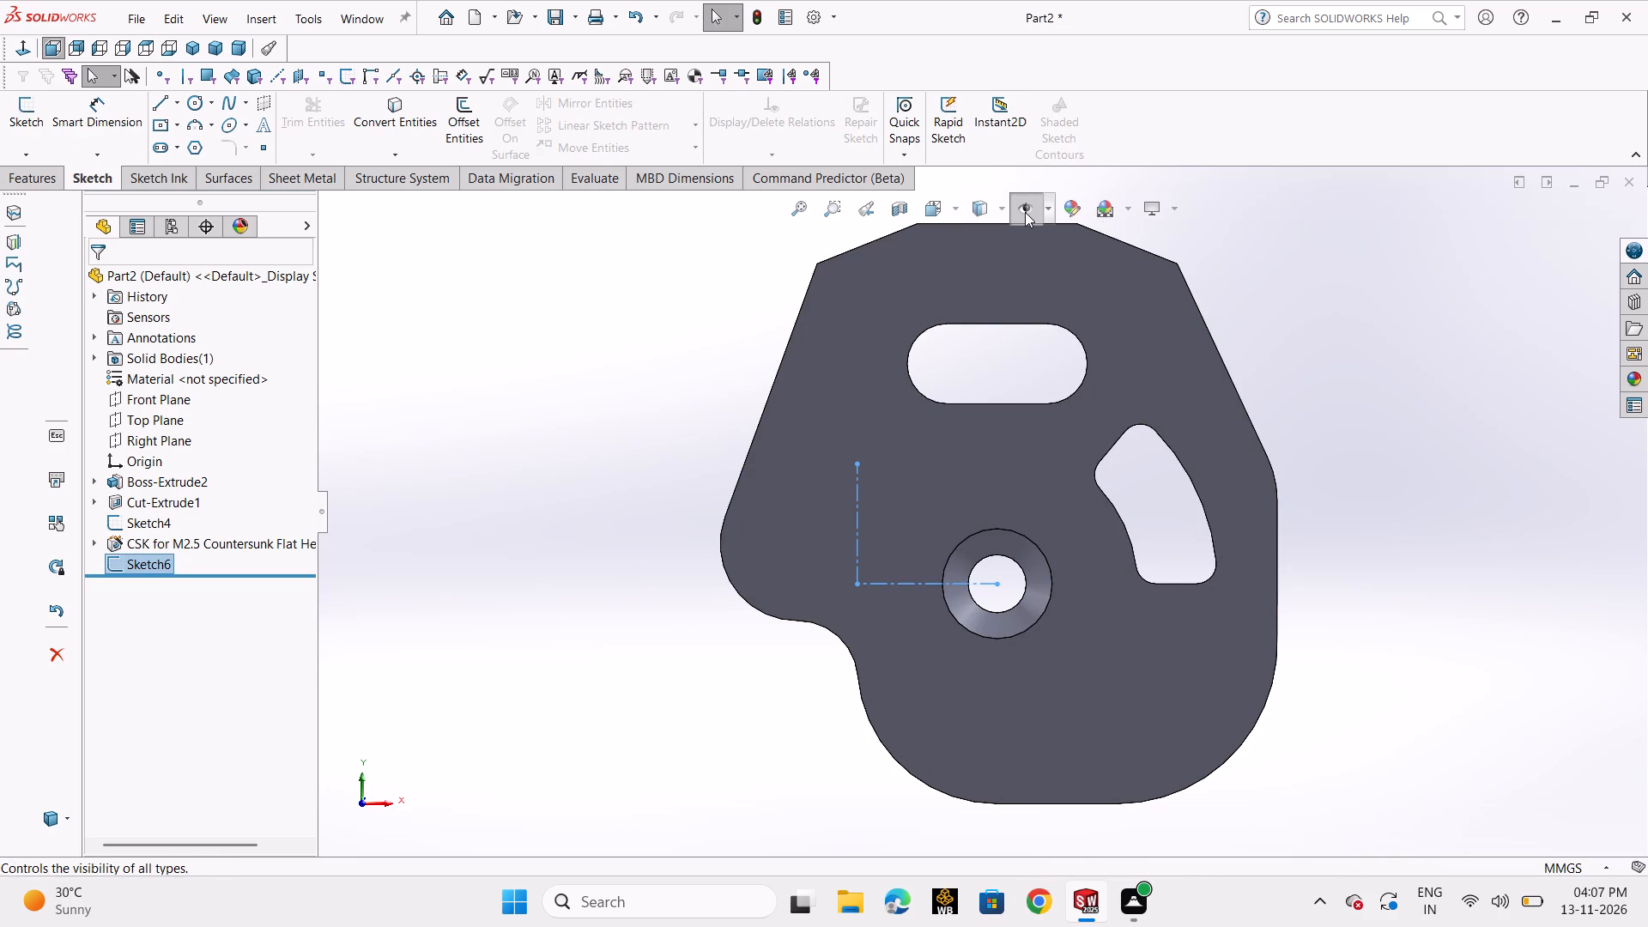
left_click(1025, 212)
left_click(649, 458)
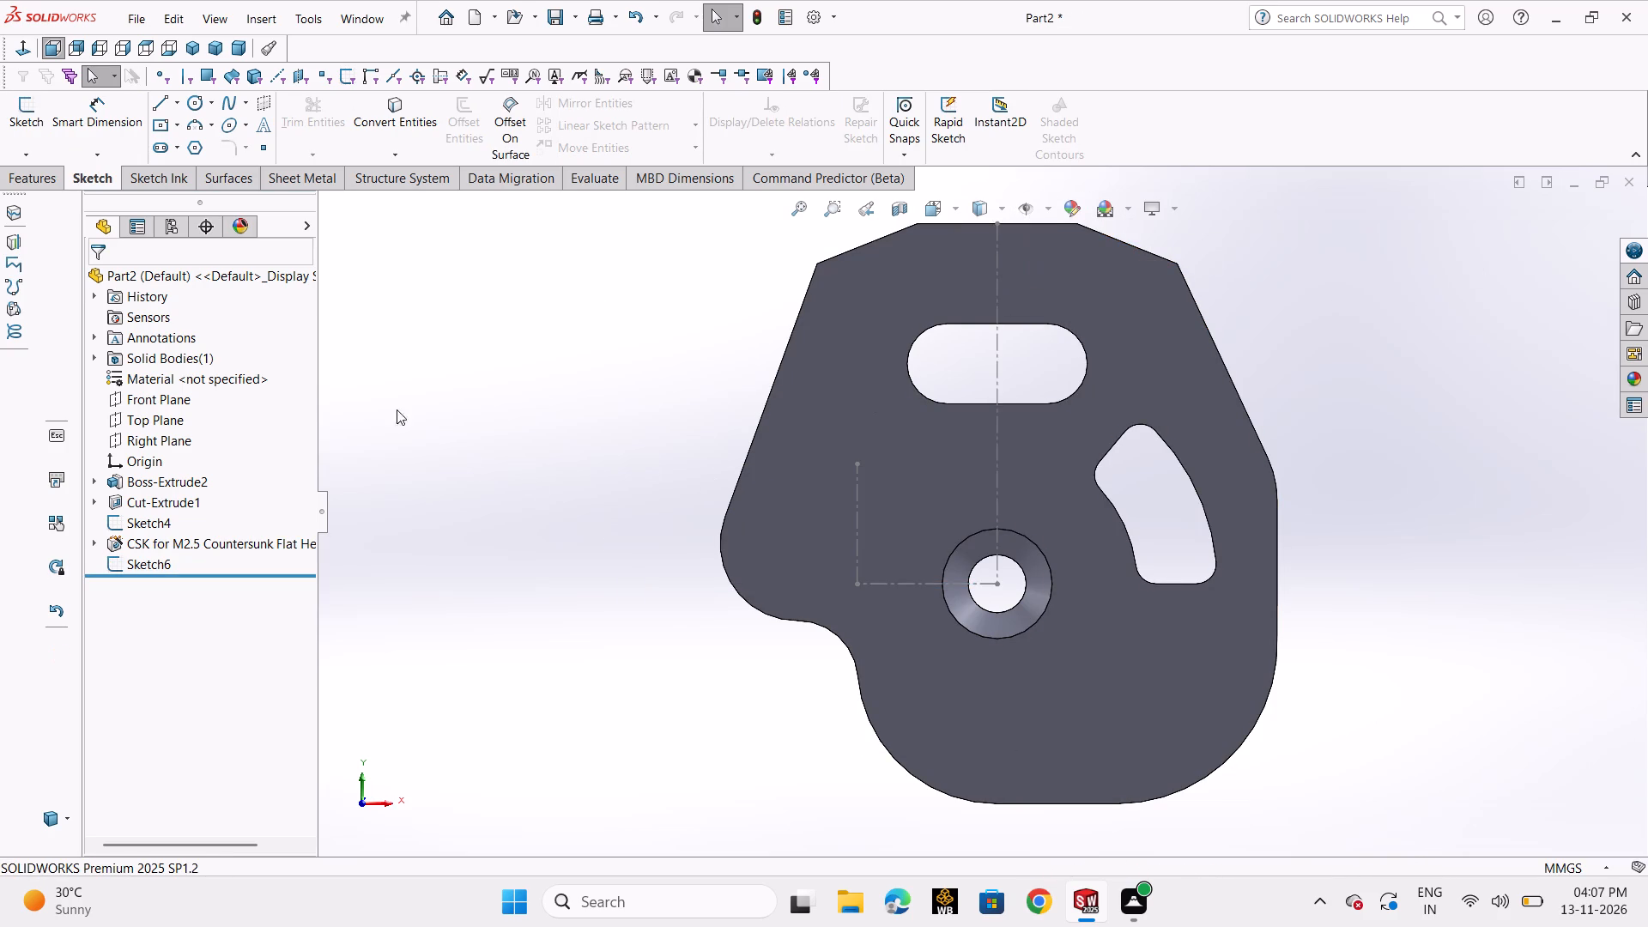
Start another ISO countersunk Hole Wizard feature, set its size to M2, and begin positioning it with a 3D sketch.
left_click(35, 185)
left_click(364, 158)
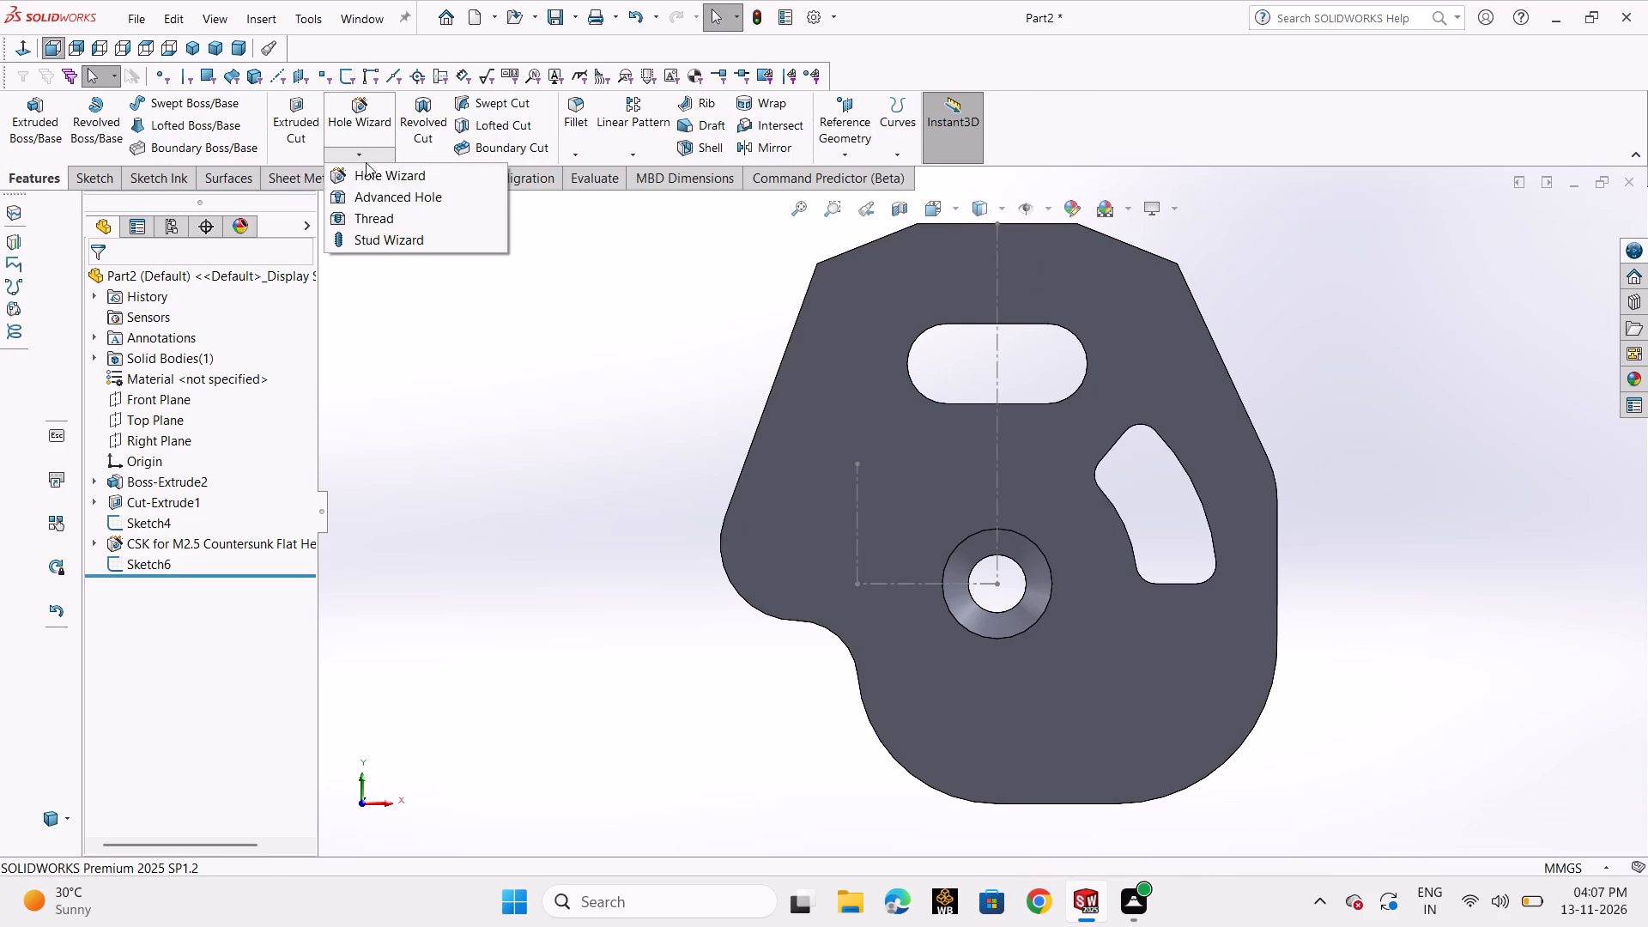
left_click(369, 168)
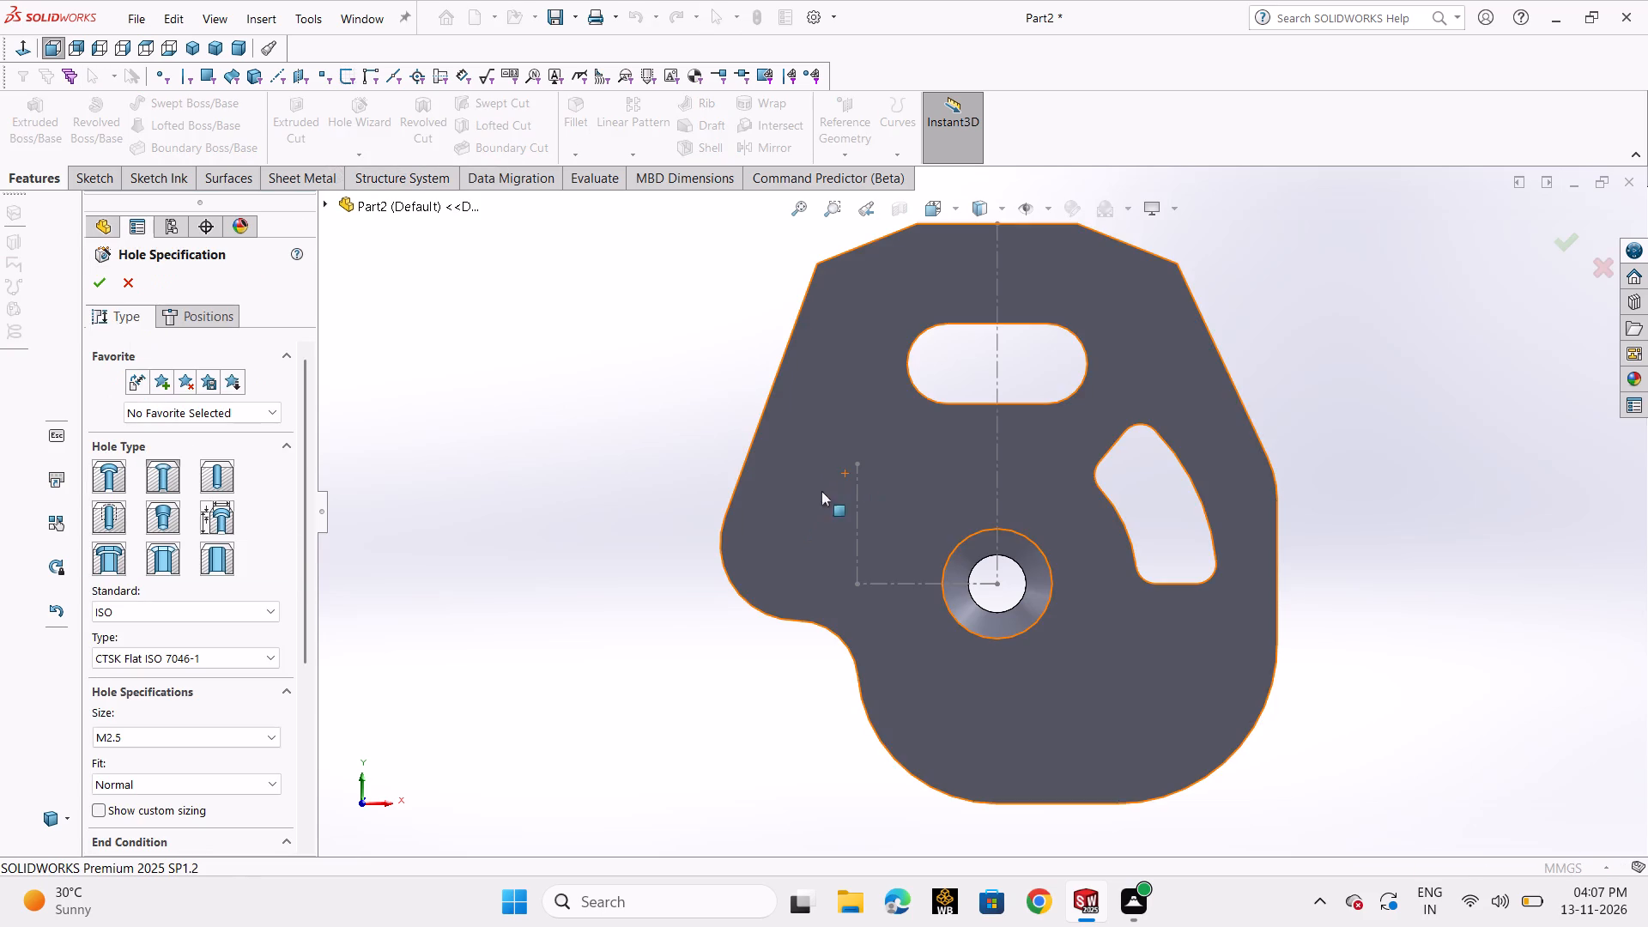
left_click(237, 741)
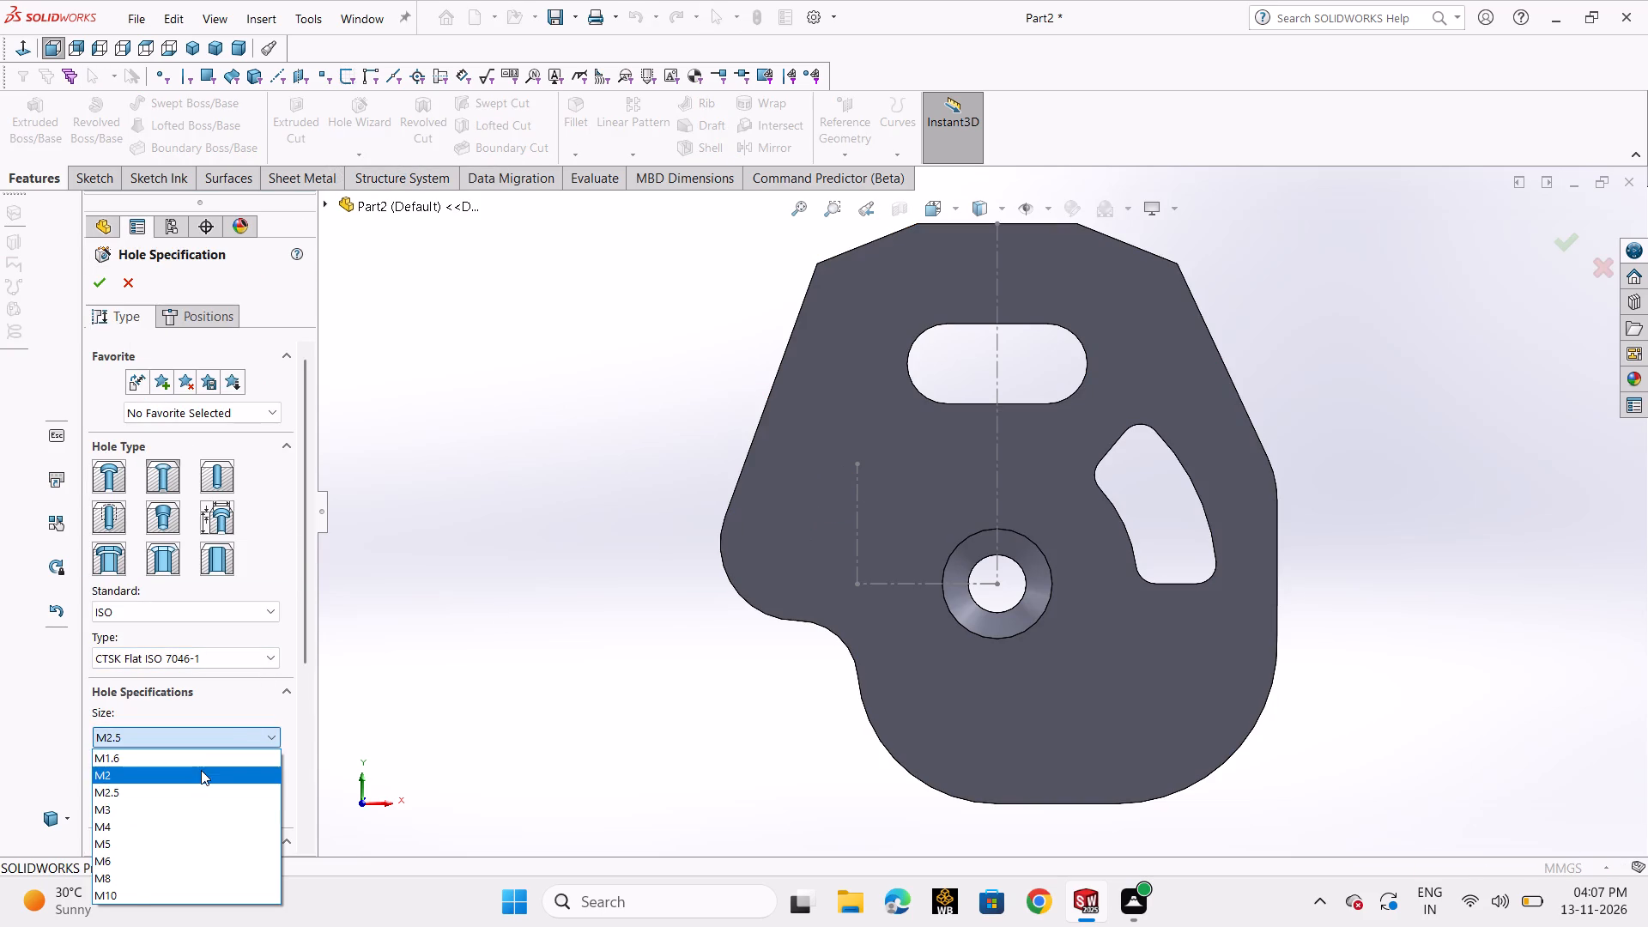
left_click(201, 770)
left_click(179, 312)
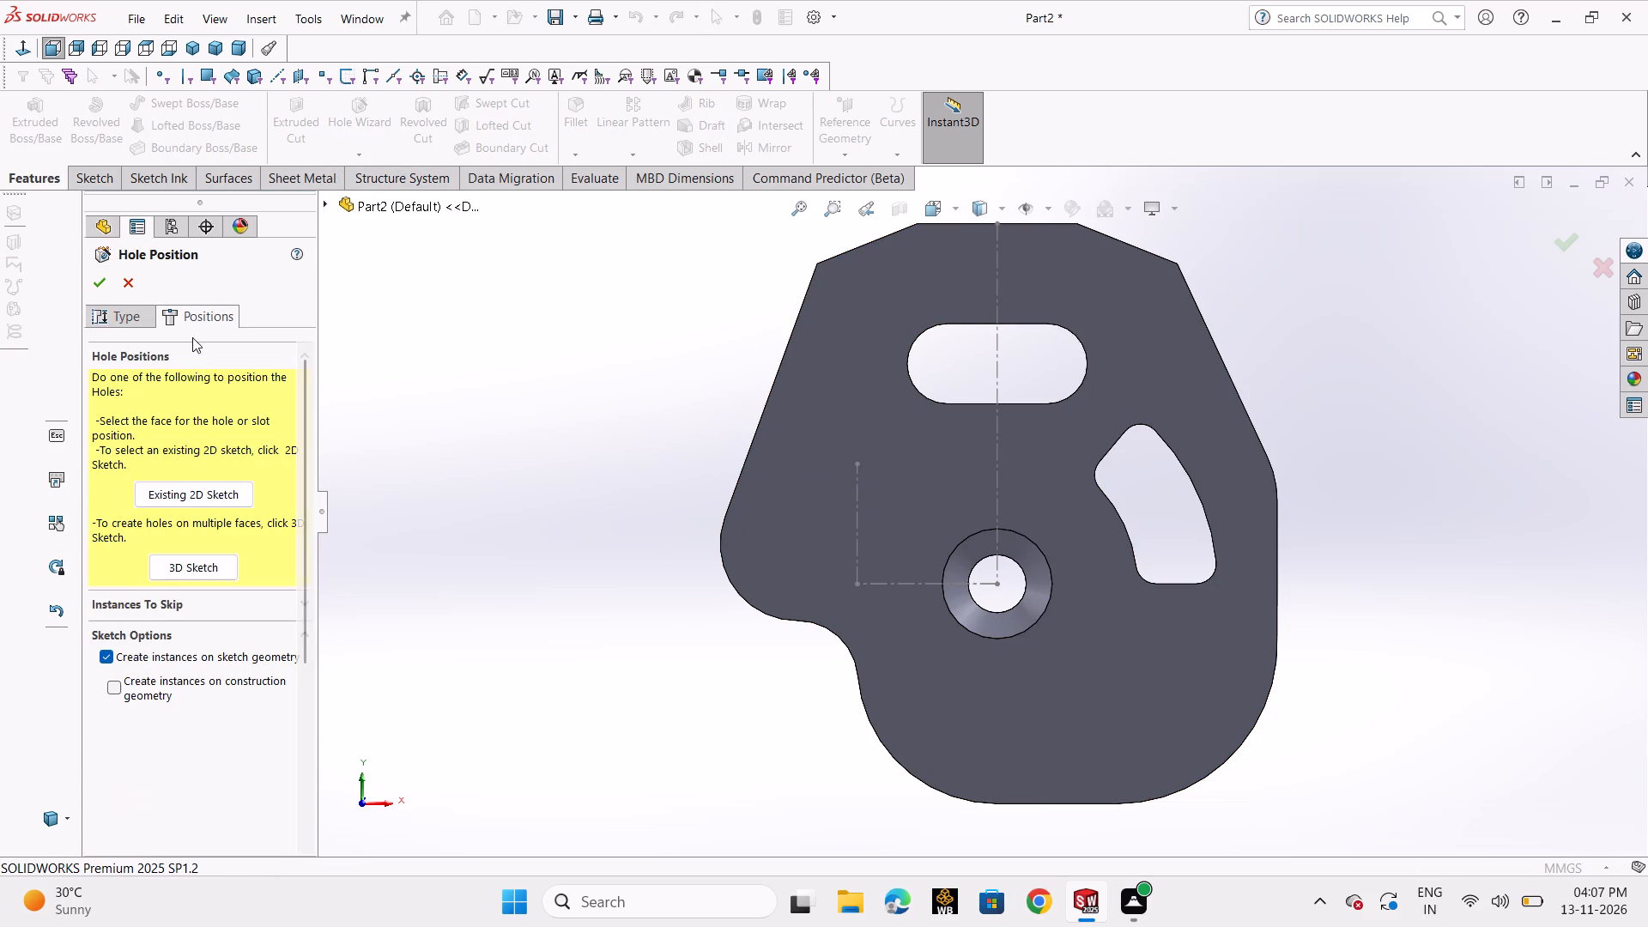
left_click(189, 562)
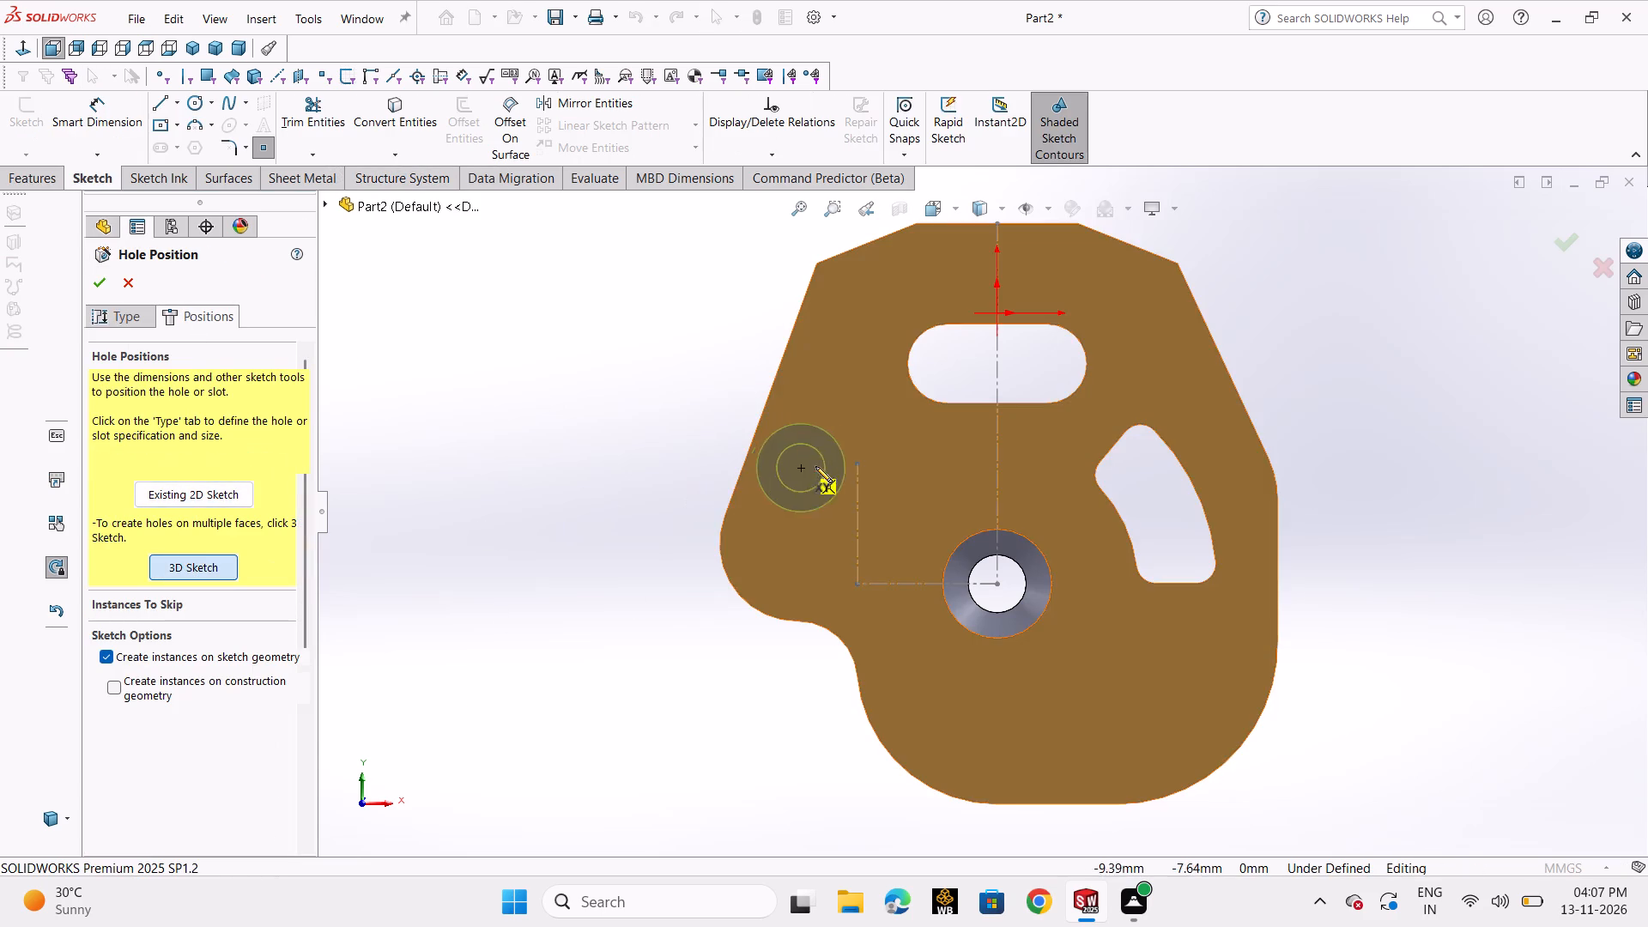
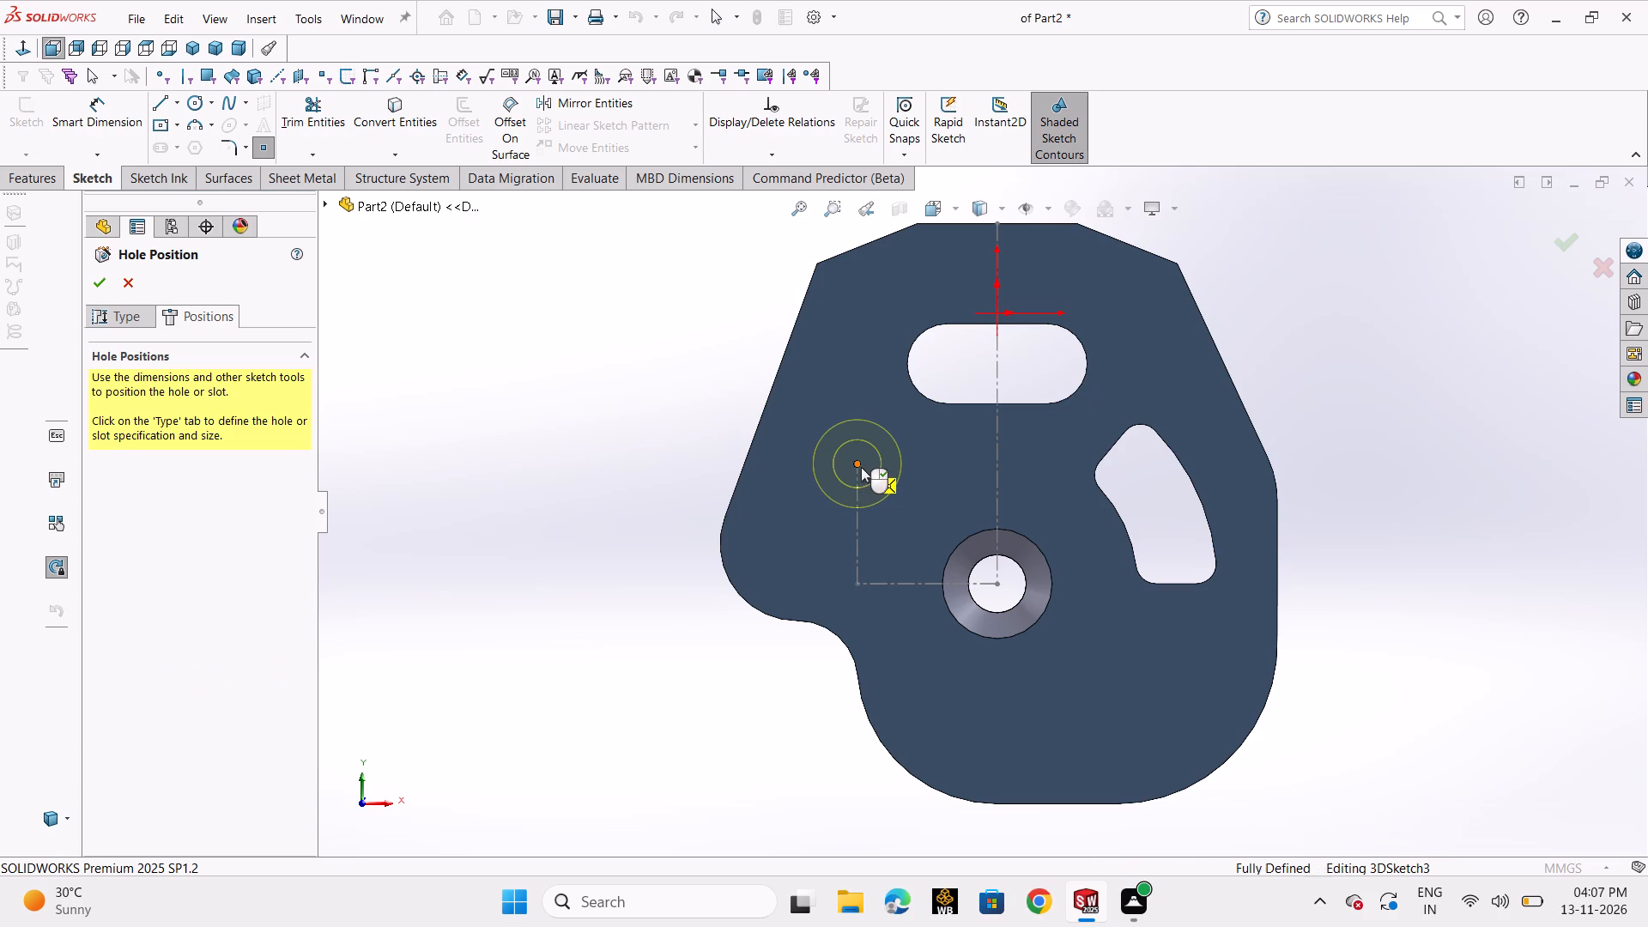
Finish placing the M2 countersunk hole at the upper end of the vertical centerline.
right_click(548, 531)
left_click(573, 553)
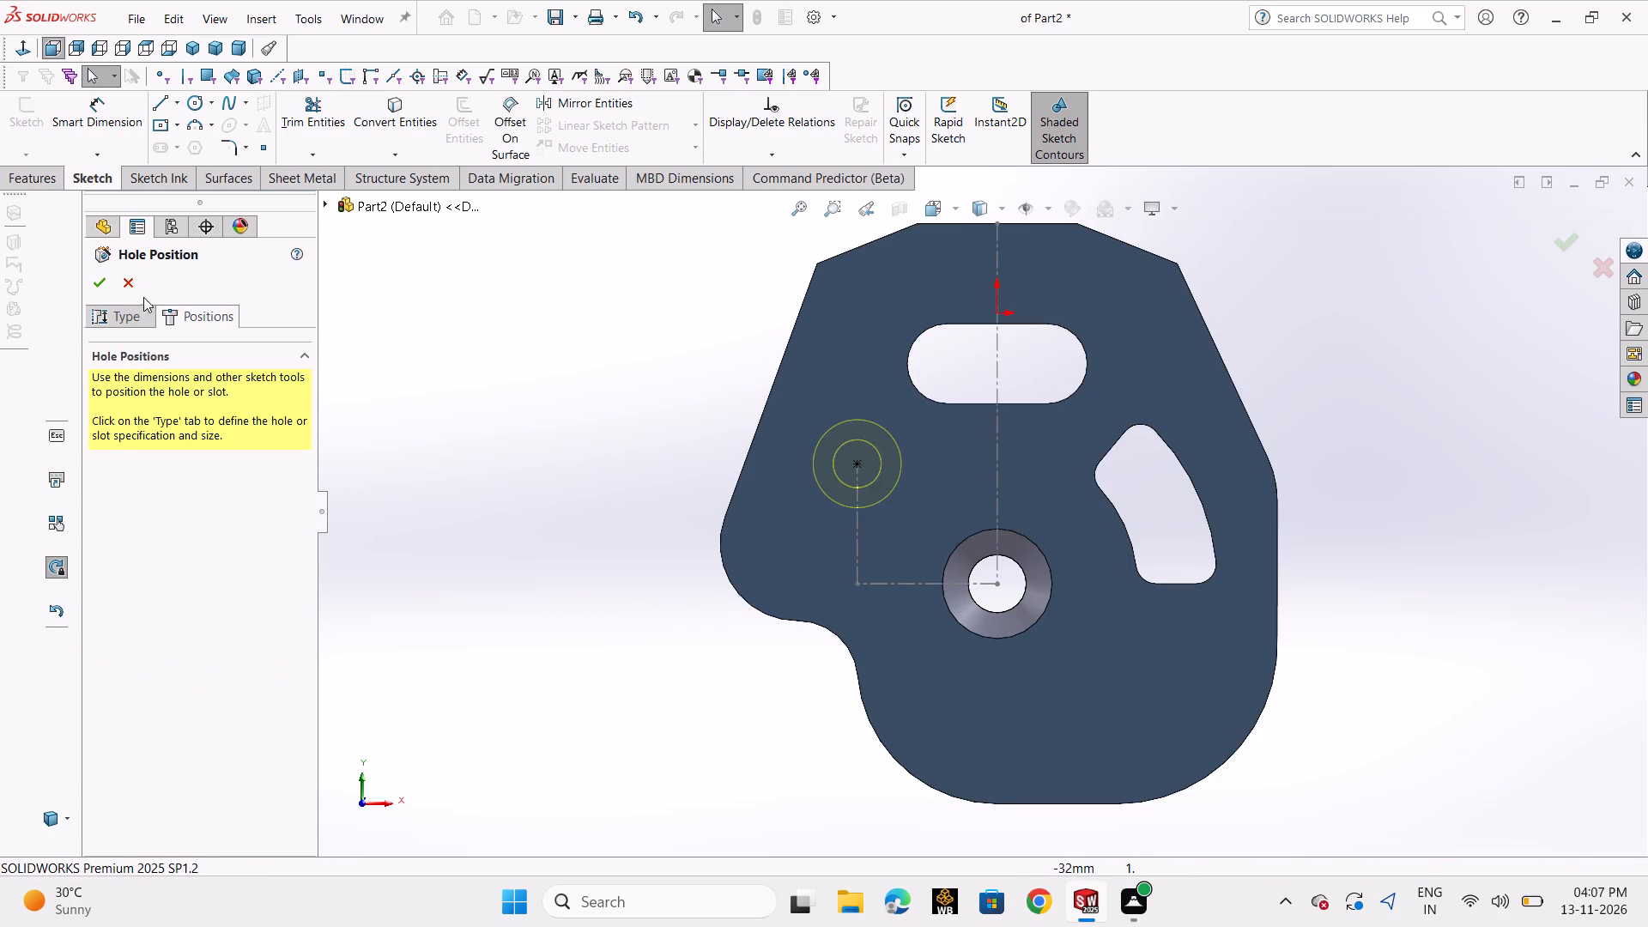
left_click(105, 285)
left_click(605, 415)
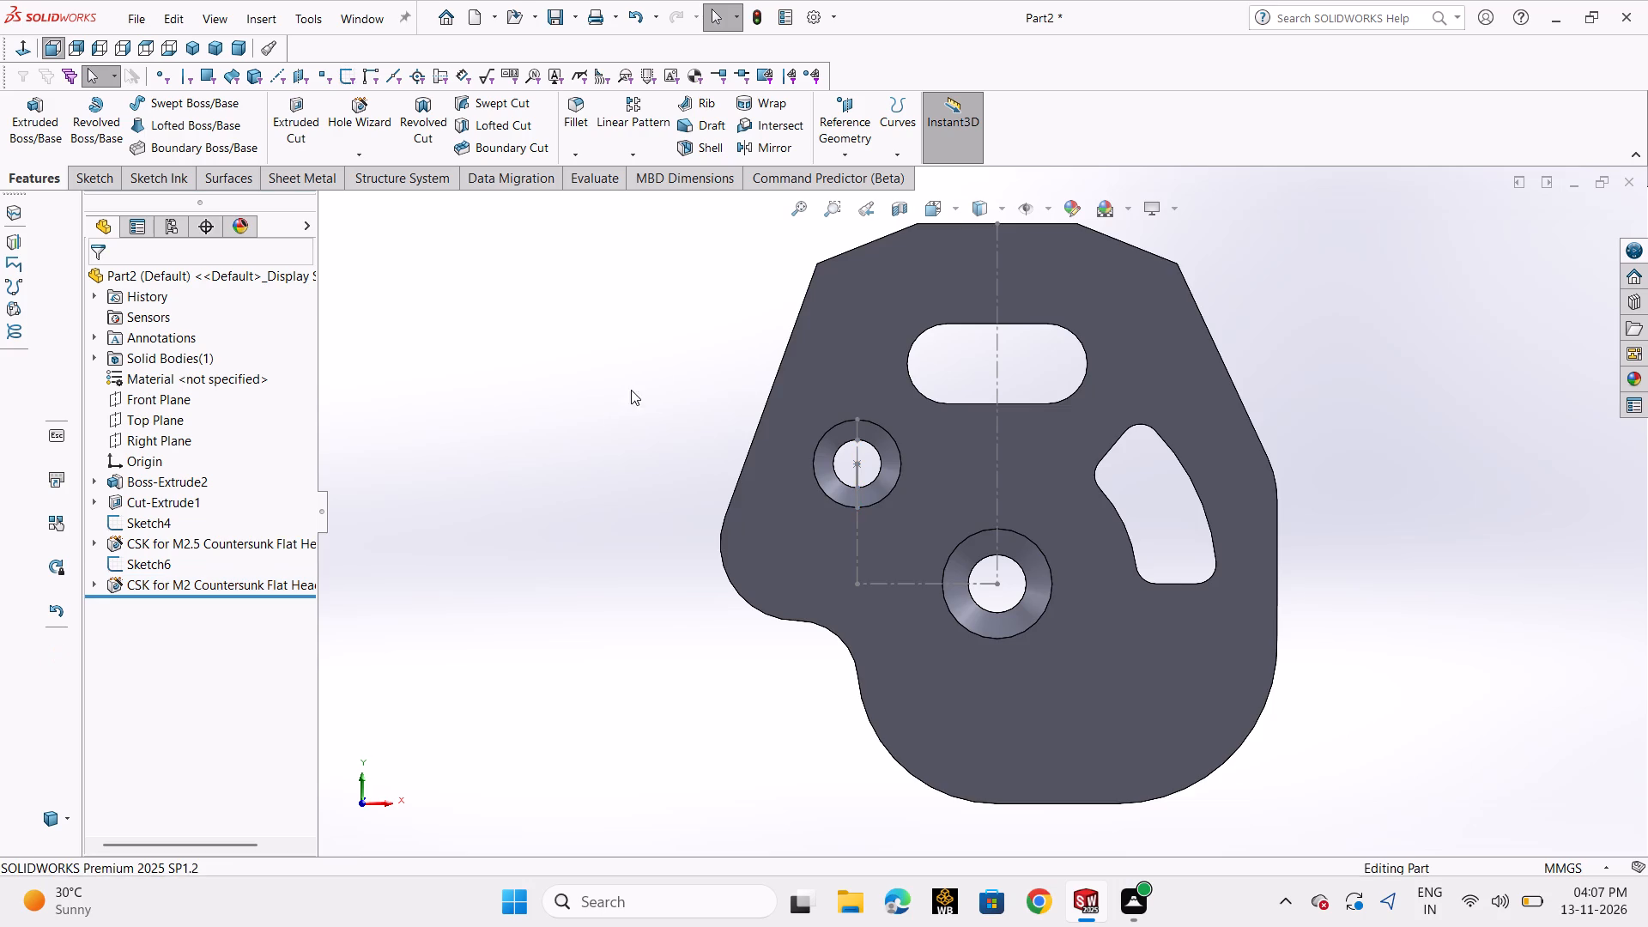
Turn on Hide All Types to hide the sketch centerlines on the plate.
left_click(1021, 200)
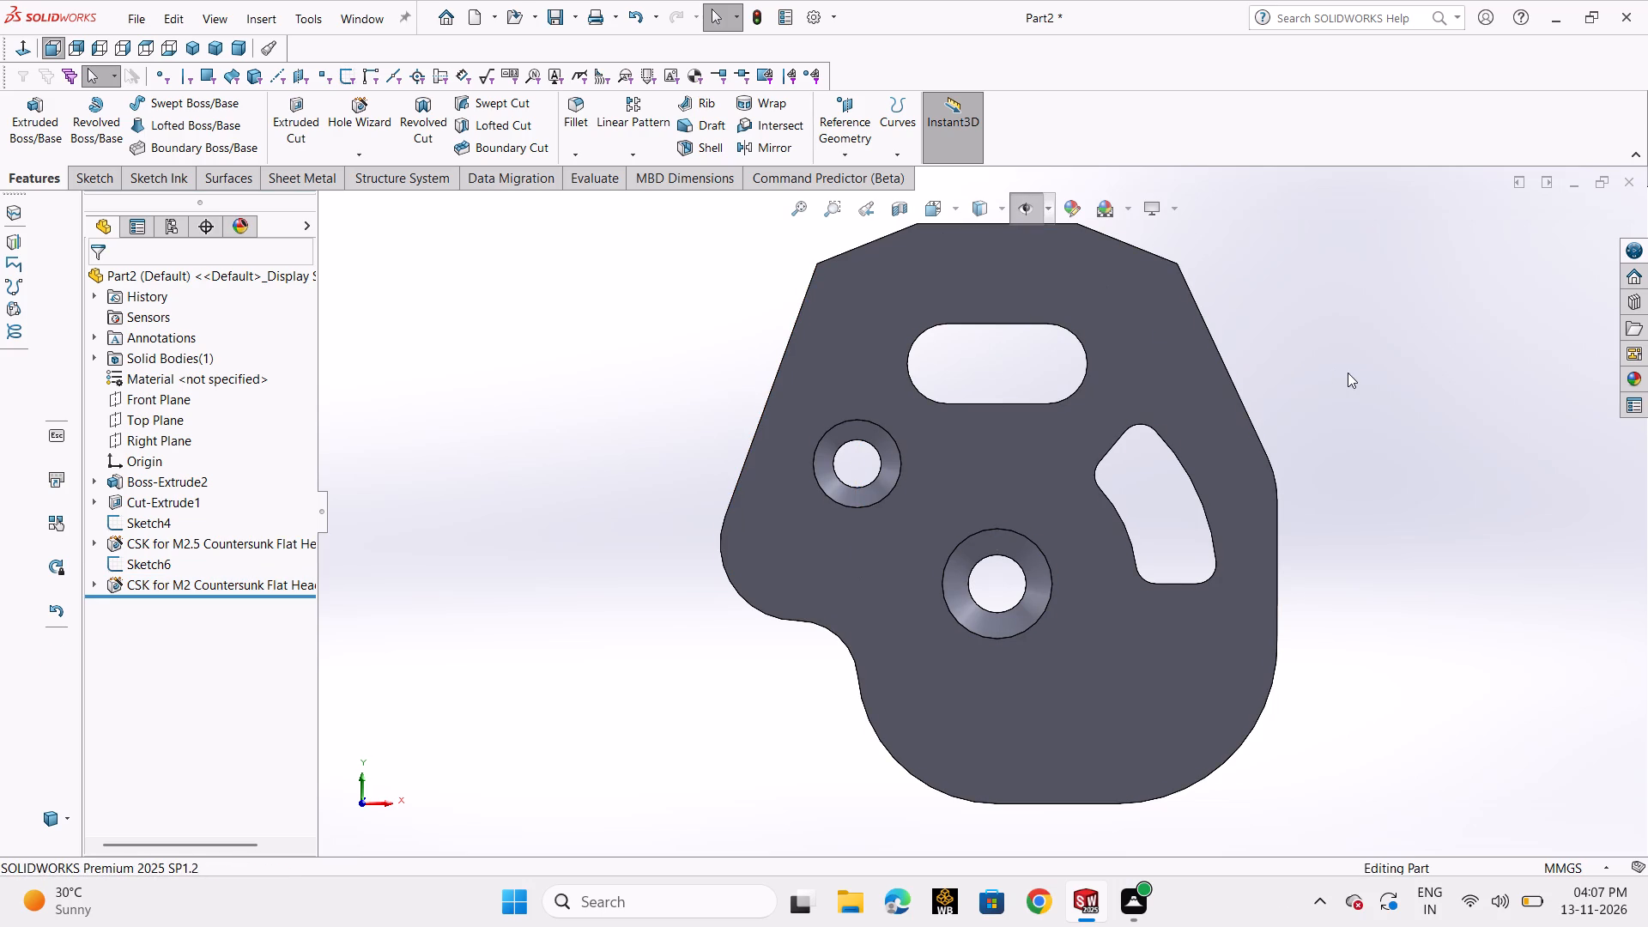
scroll(1347, 369, "up", 2)
left_click(1349, 362)
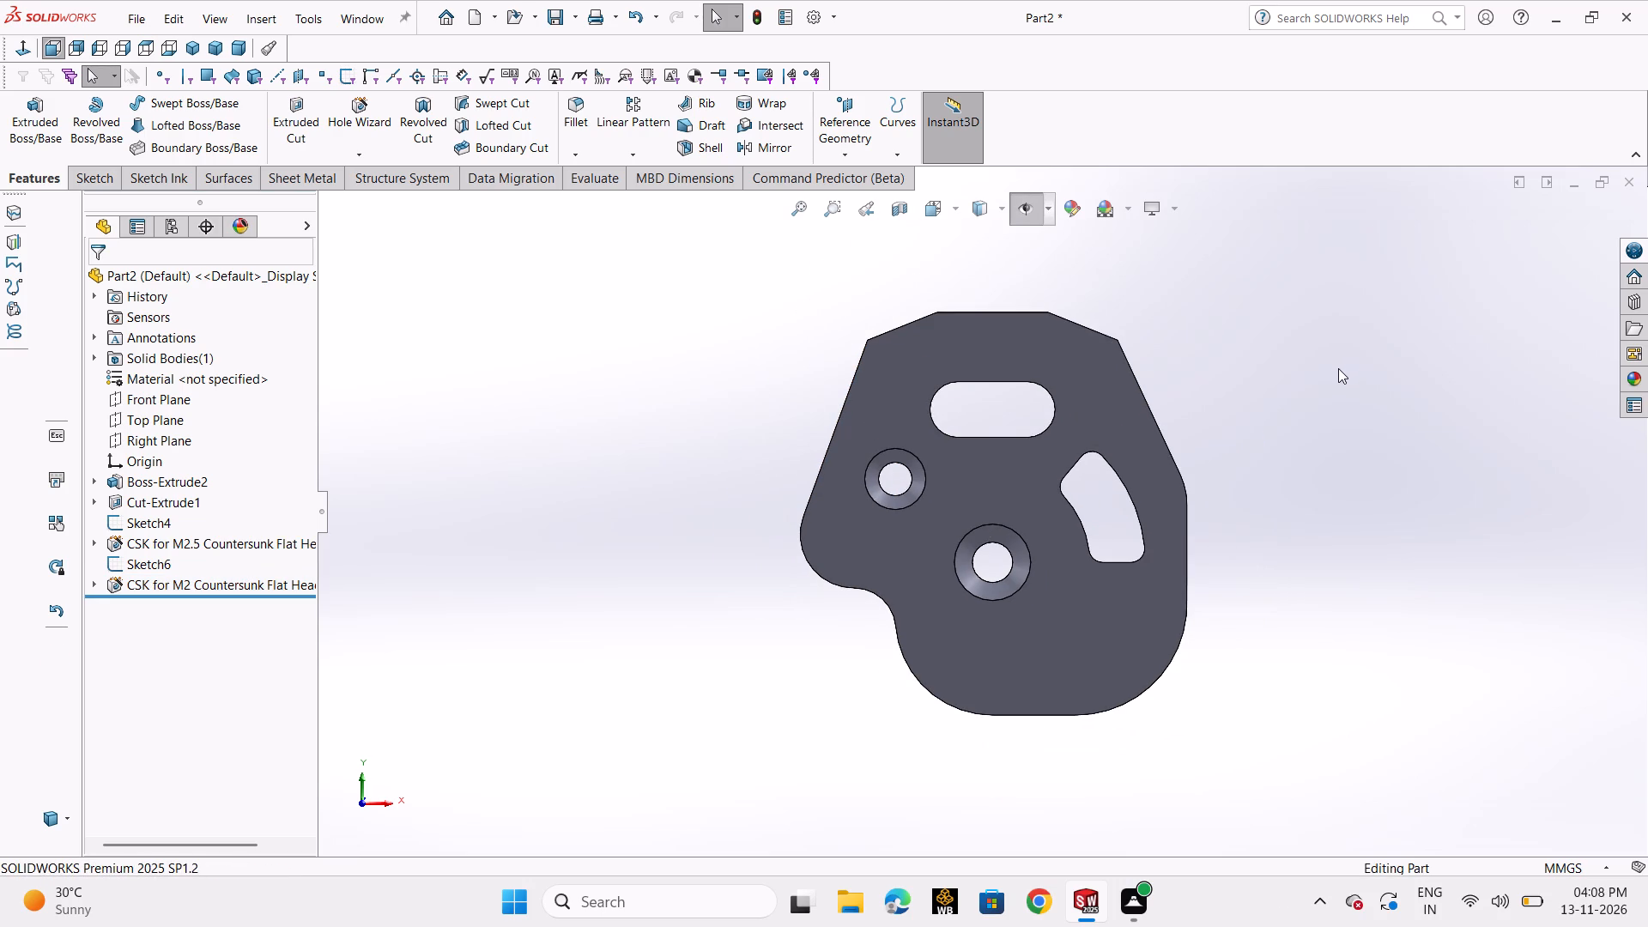
Start saving the completed plate under a new file name with Save As.
key("ctrl+7")
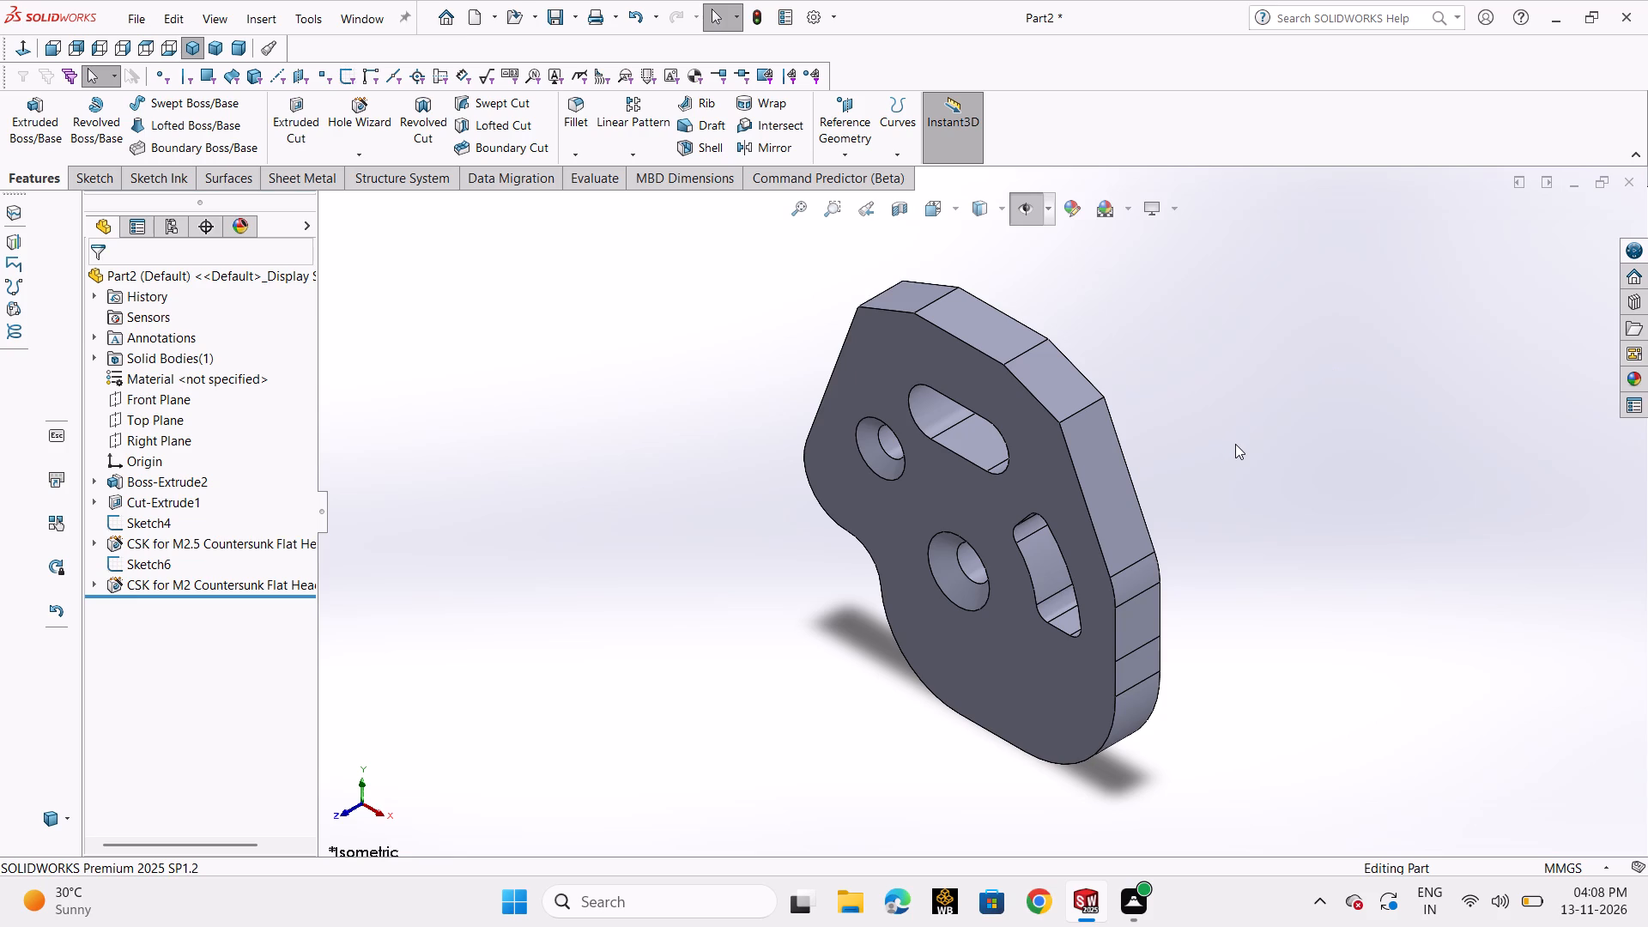
scroll(1239, 442, "up", 1)
key("ctrl+7")
left_click(132, 29)
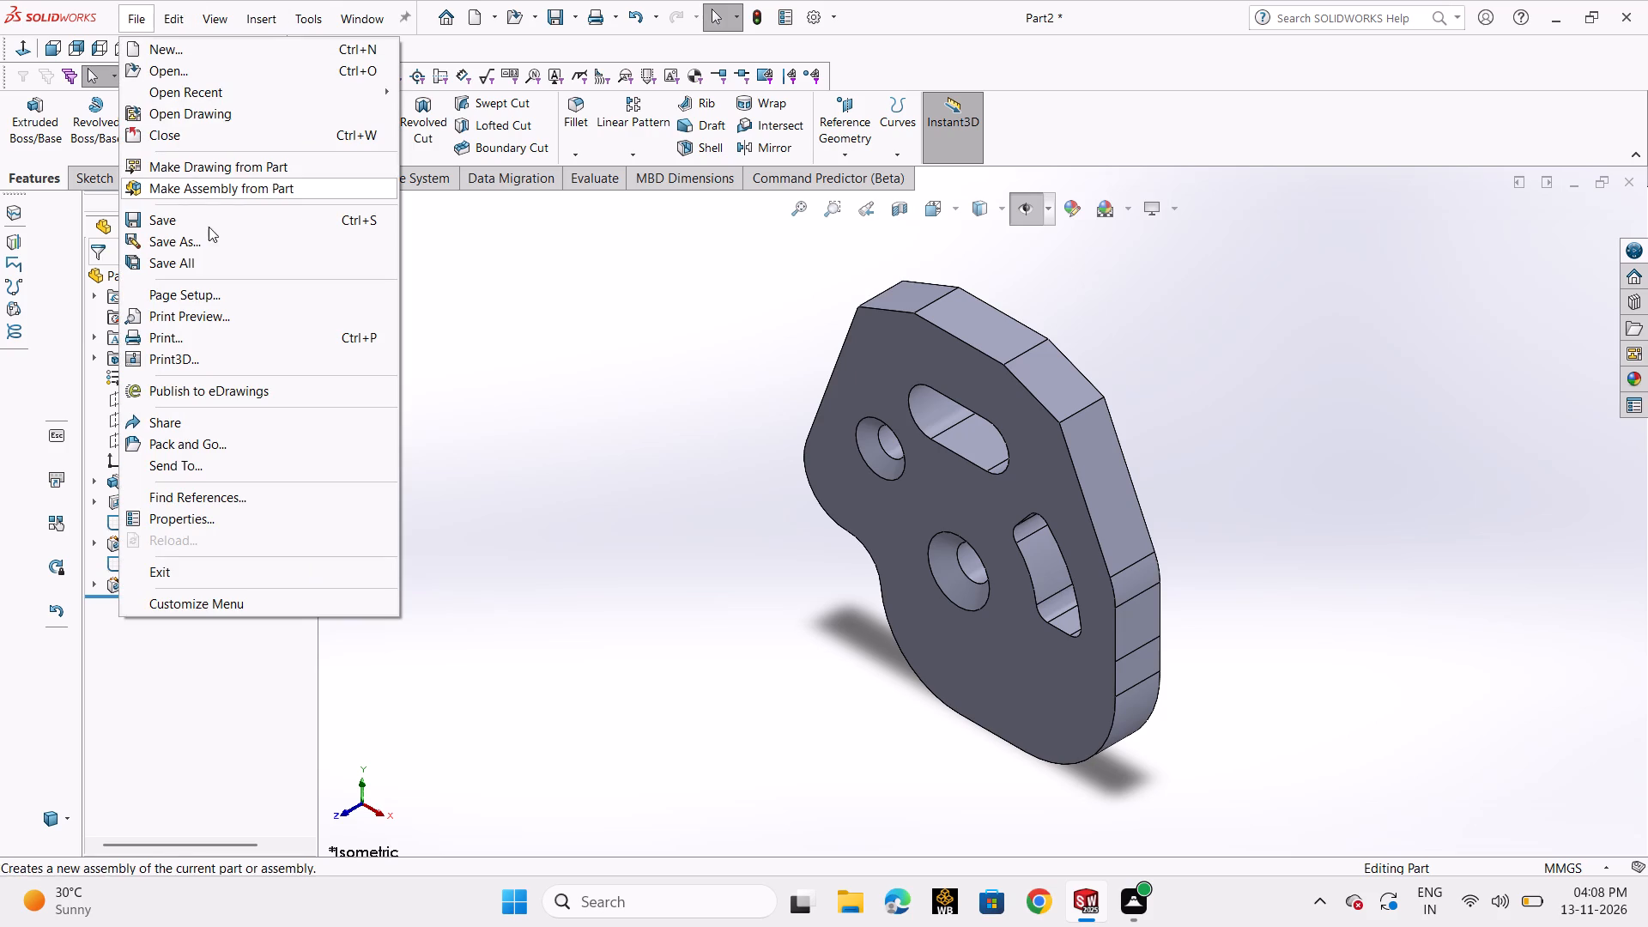
left_click(212, 239)
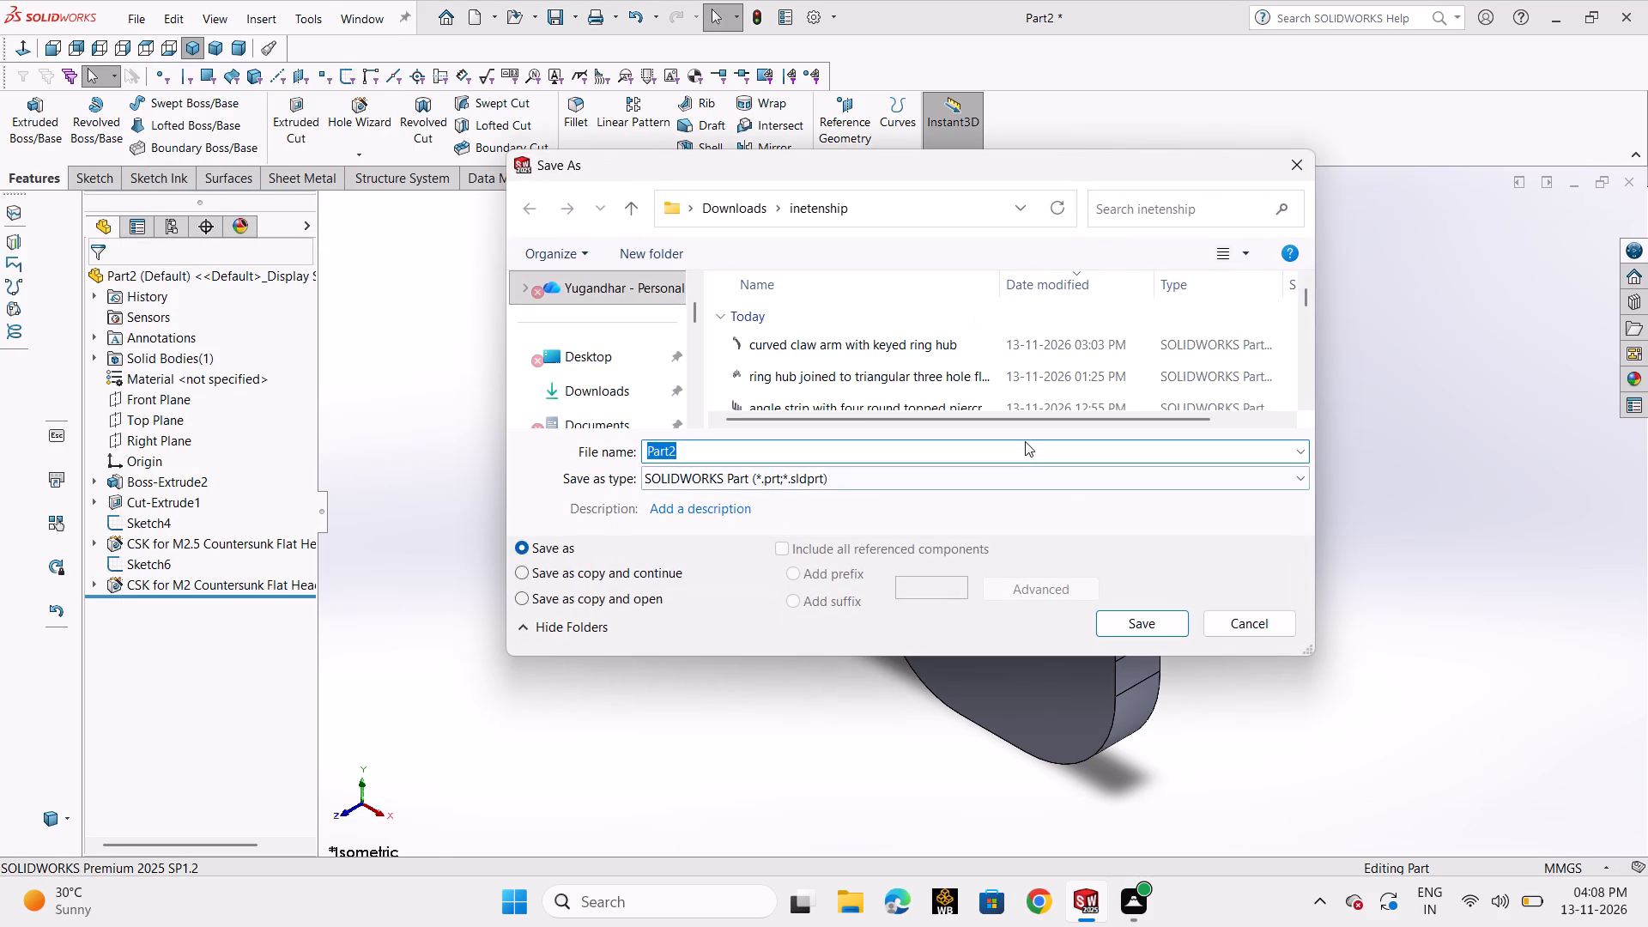
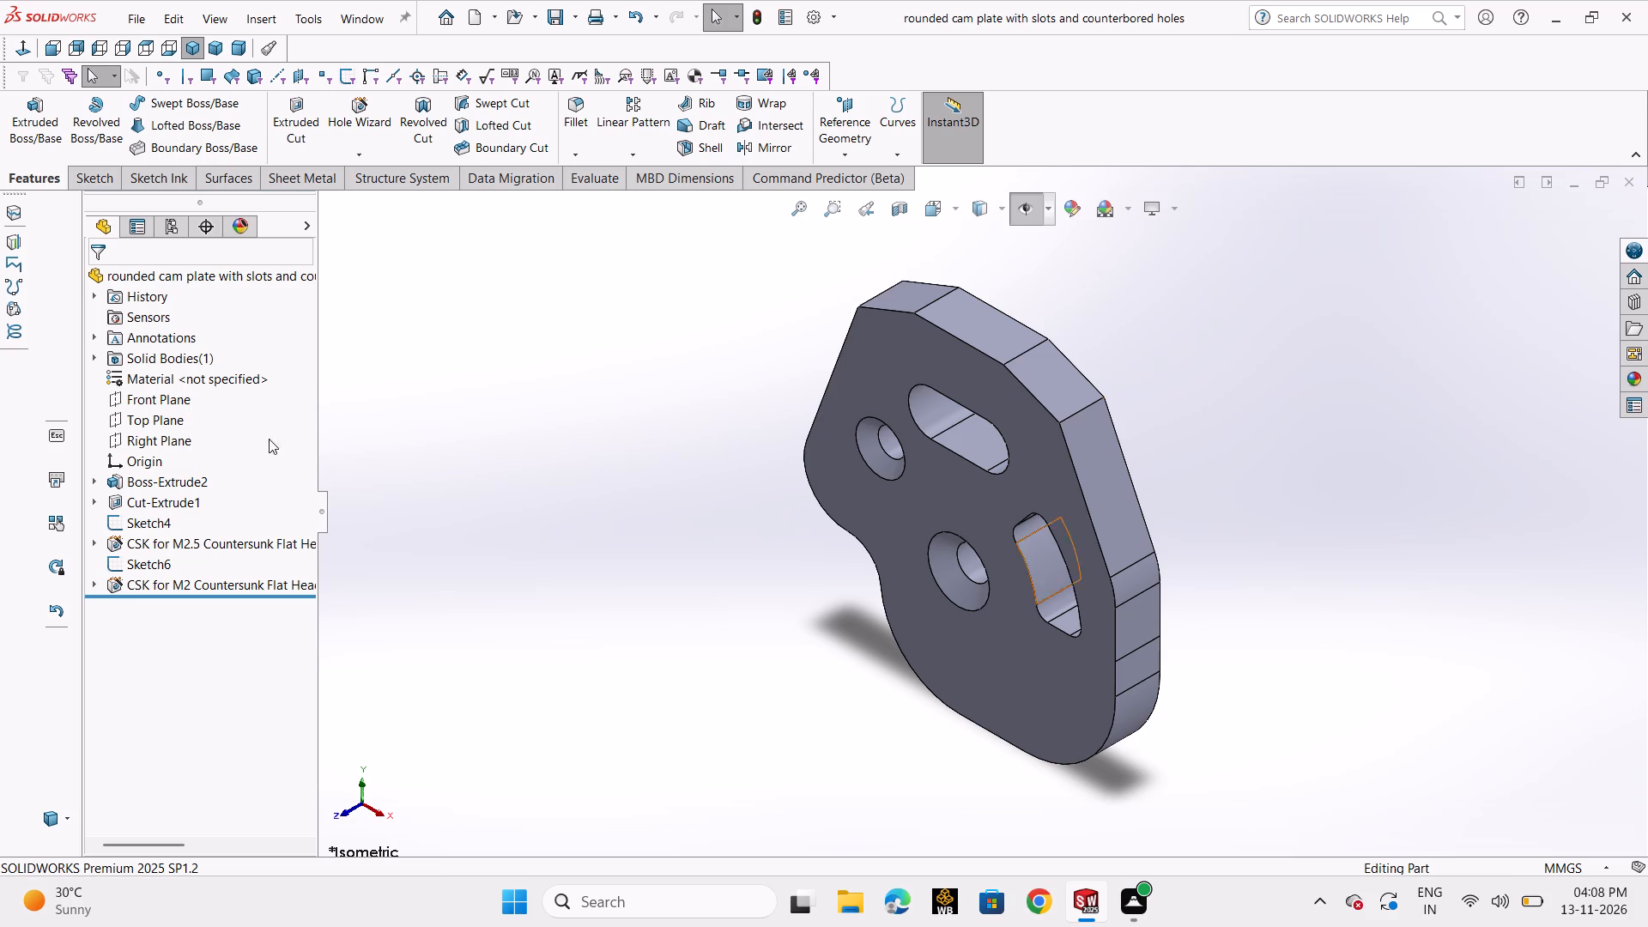
Save a copy of the plate as an Adobe Portable Document Format (*.pdf) file in the inetenship folder, keeping the part's file name.
left_click(127, 25)
left_click(239, 245)
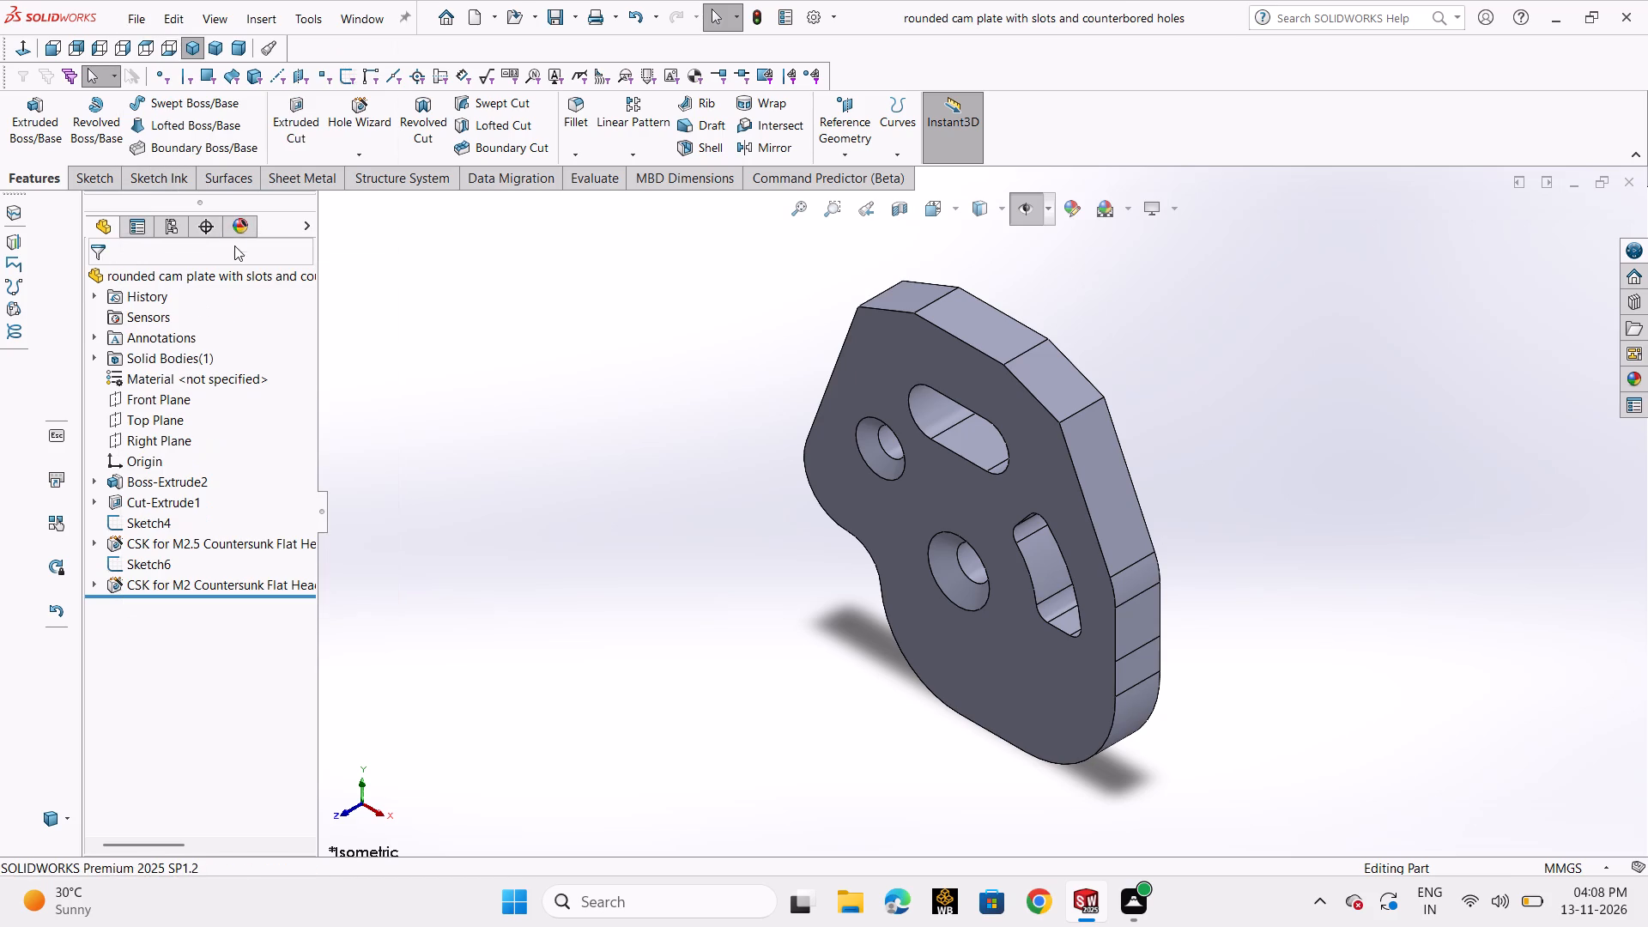
left_click(911, 479)
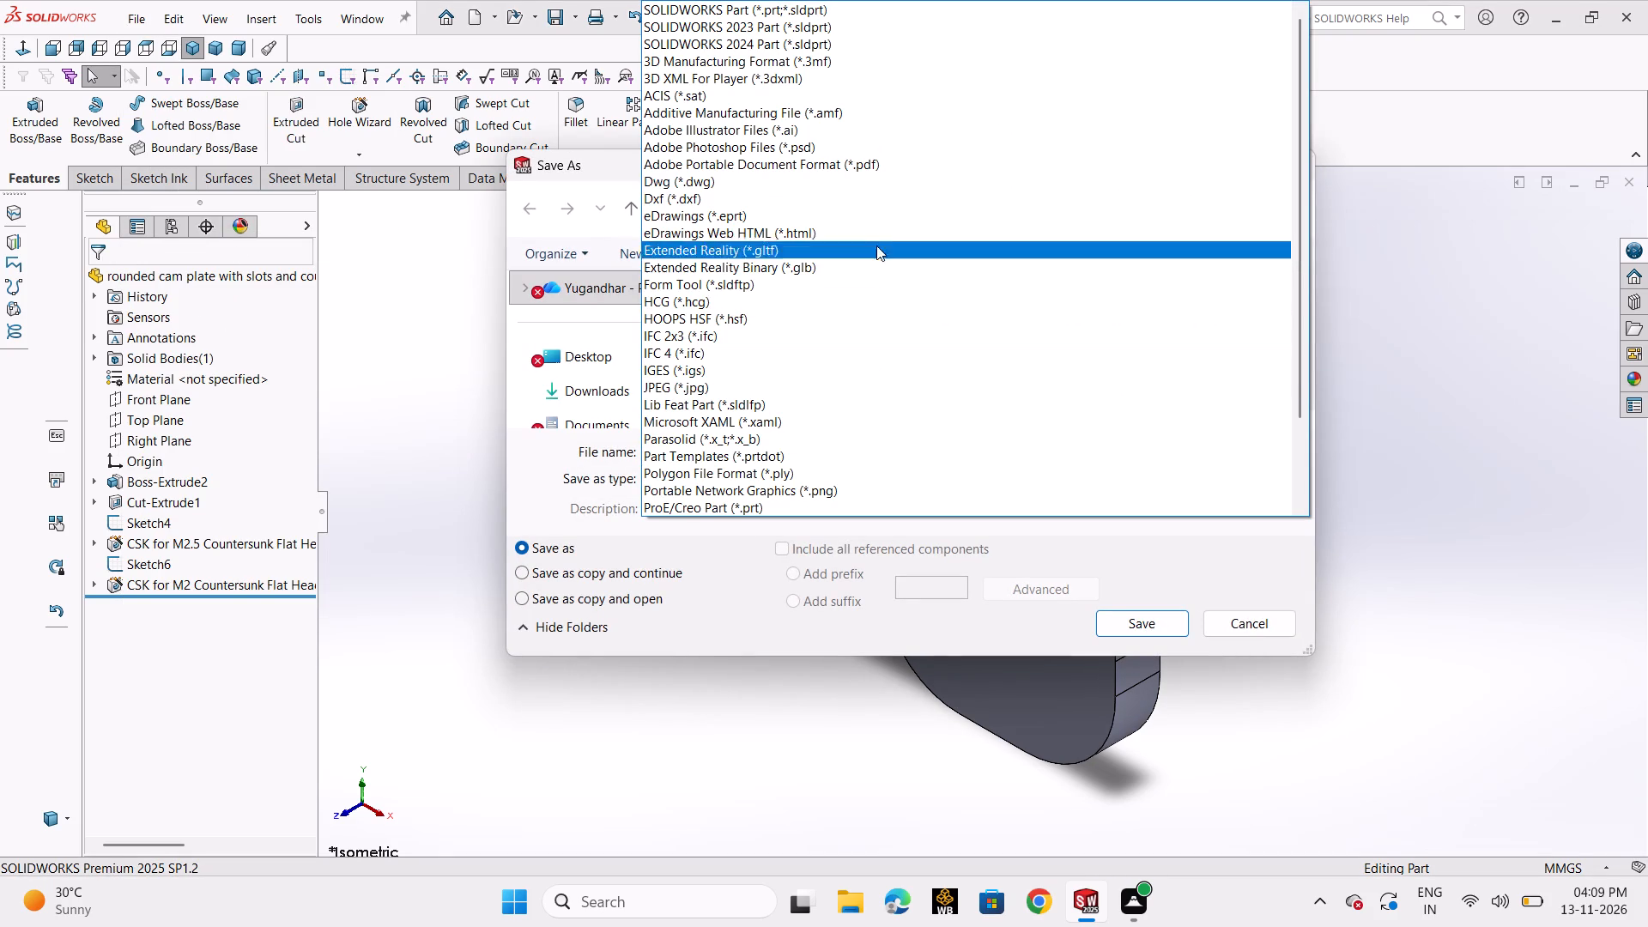
left_click(881, 161)
left_click(1143, 662)
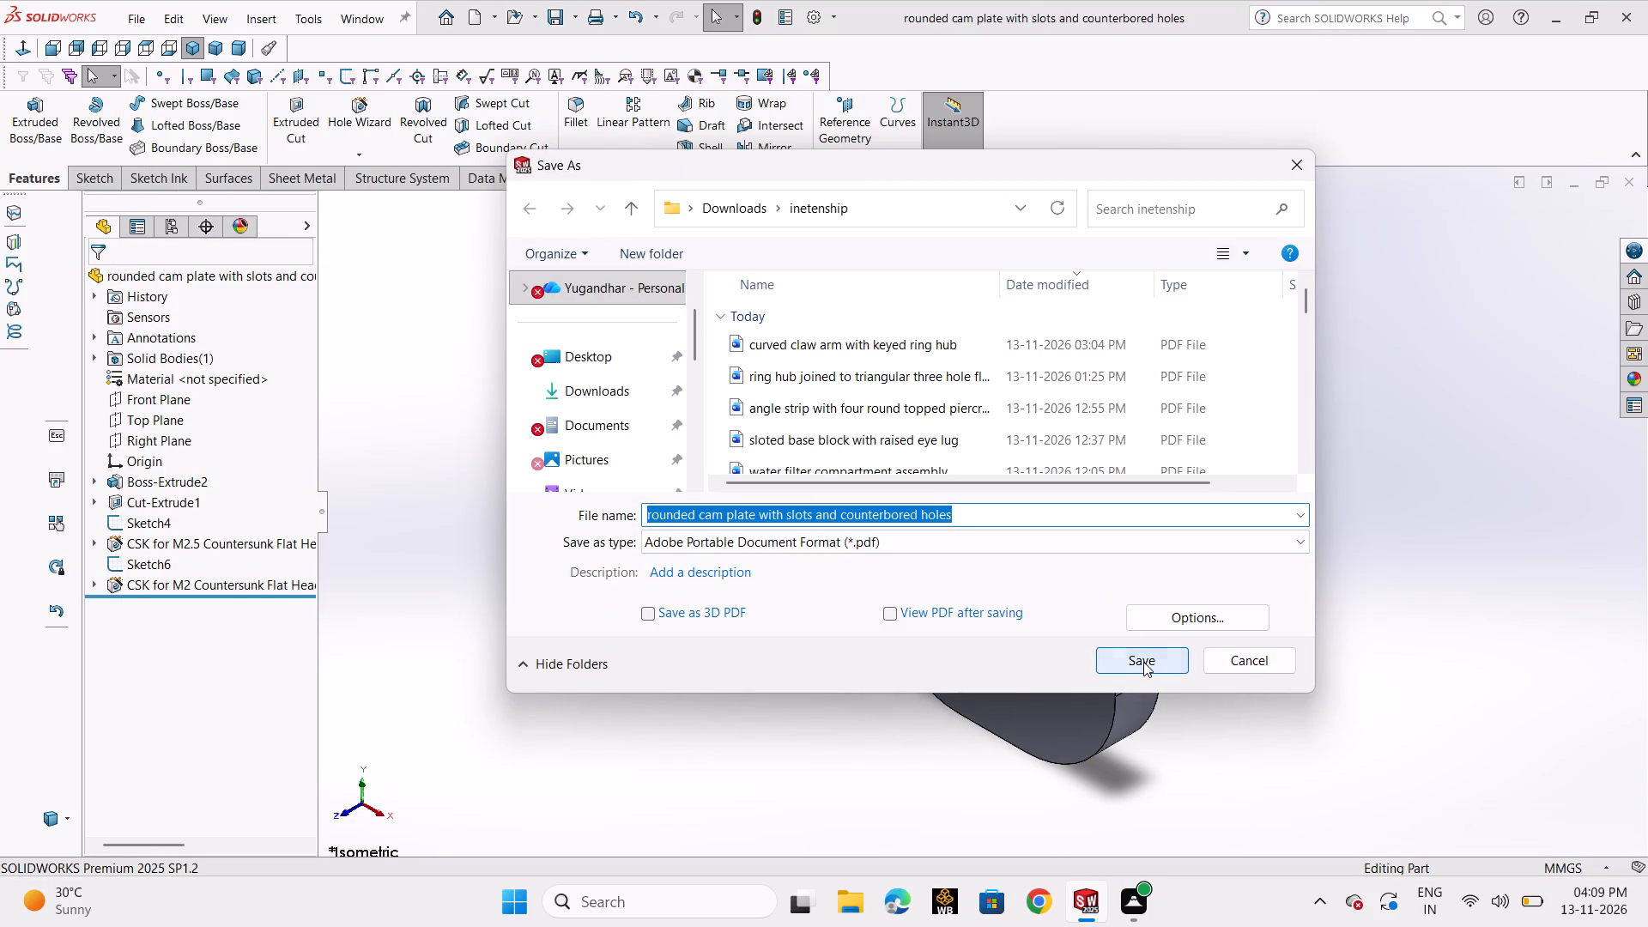